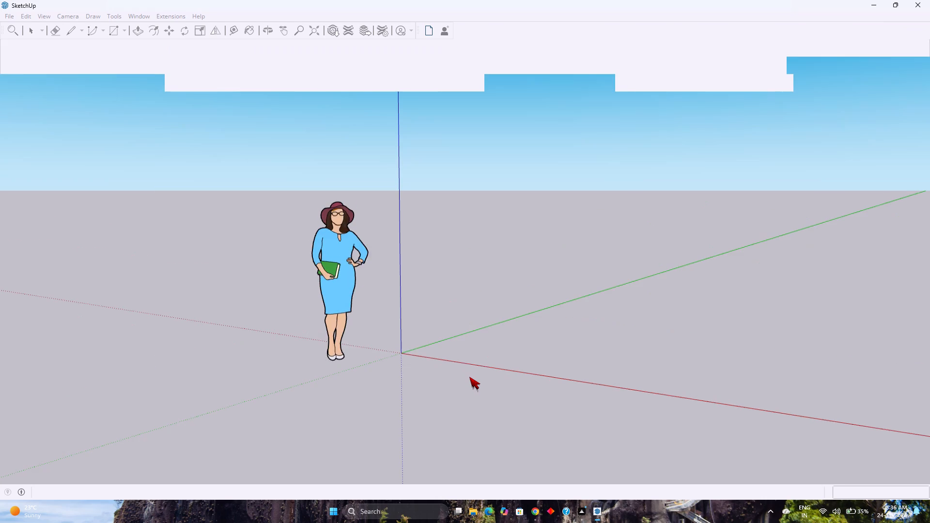
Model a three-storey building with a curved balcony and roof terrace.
Delete the default standing woman figure beside the origin to leave the model empty.
double_click(372, 364)
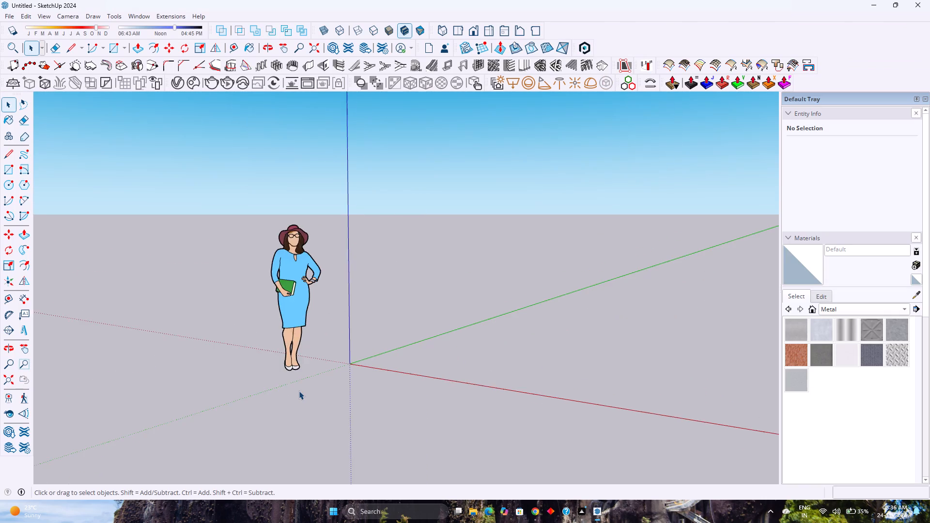
scroll(299, 391, down, 2)
scroll(299, 391, up, 2)
scroll(299, 391, down, 3)
scroll(299, 391, up, 3)
scroll(299, 391, down, 4)
click(296, 335)
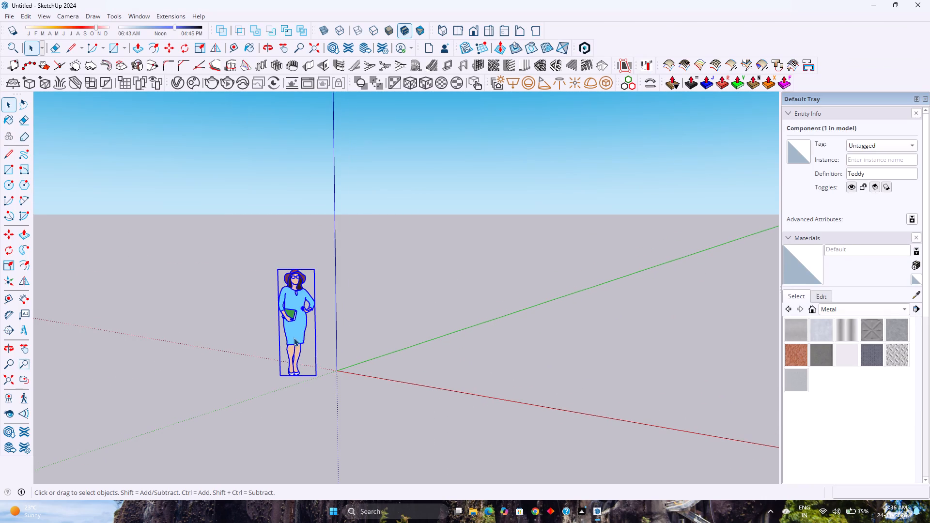
key(Delete)
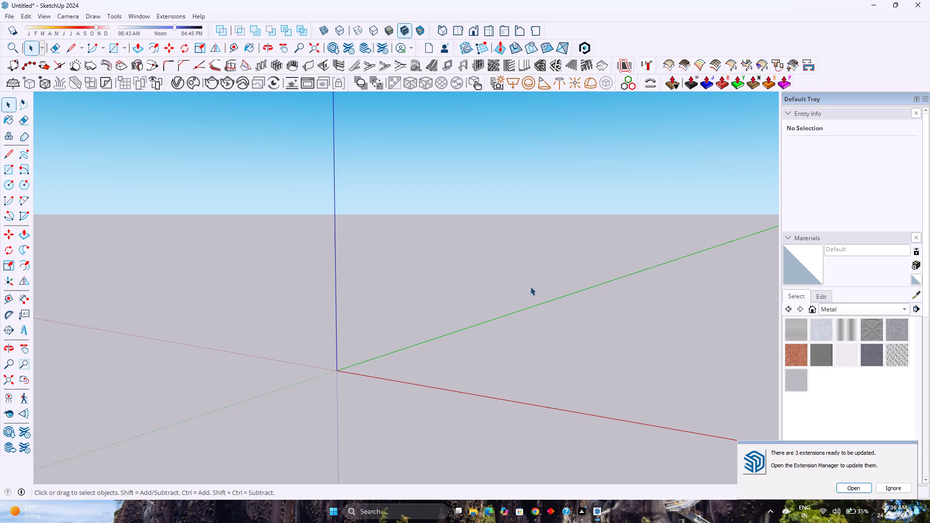
Open today's ChatGPT villa image from the Downloads folder in Photos and put the folder window away.
click(468, 513)
click(456, 211)
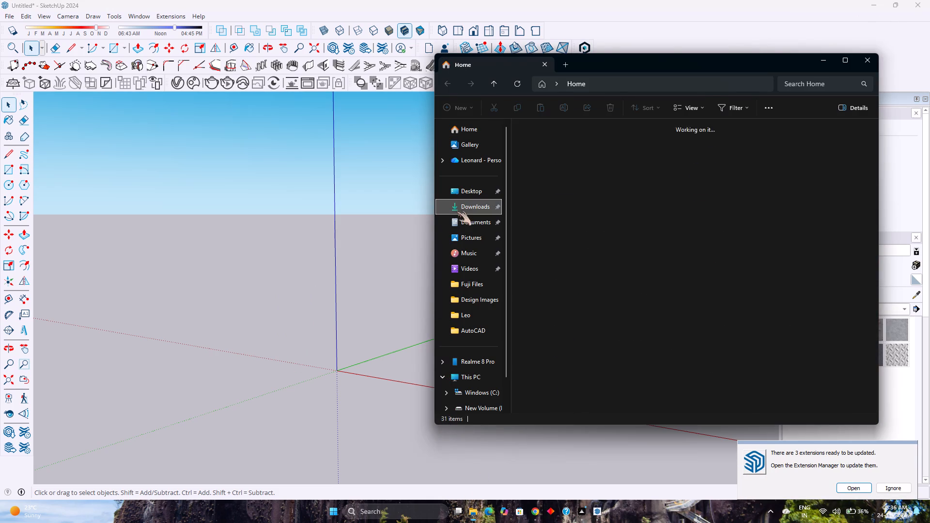
double_click(537, 167)
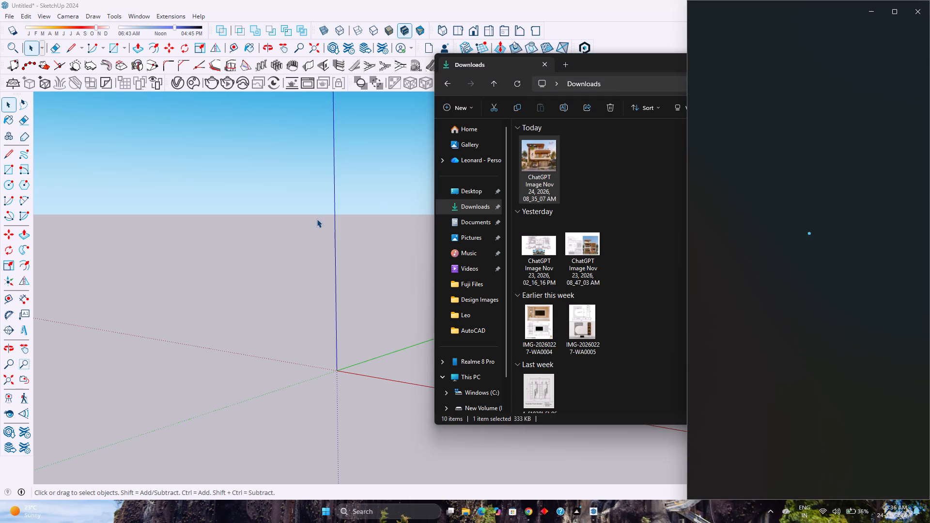
click(637, 60)
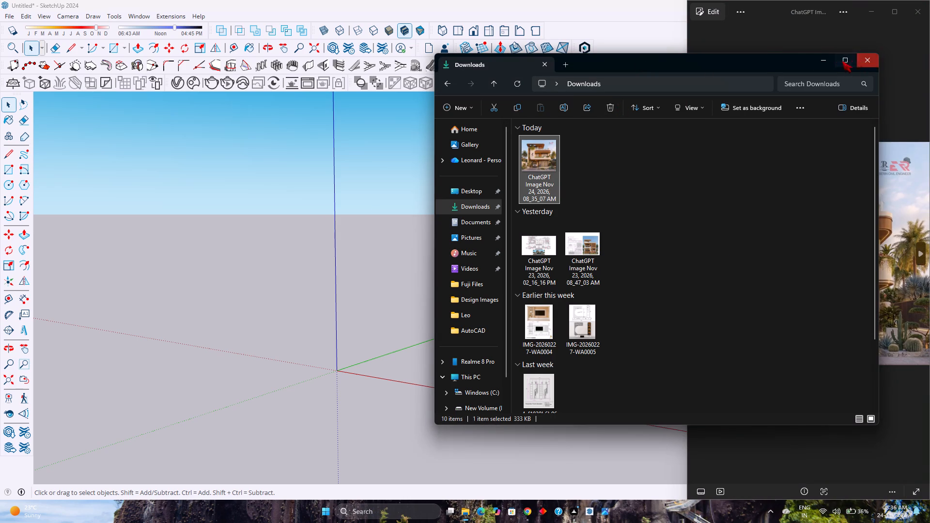
click(818, 61)
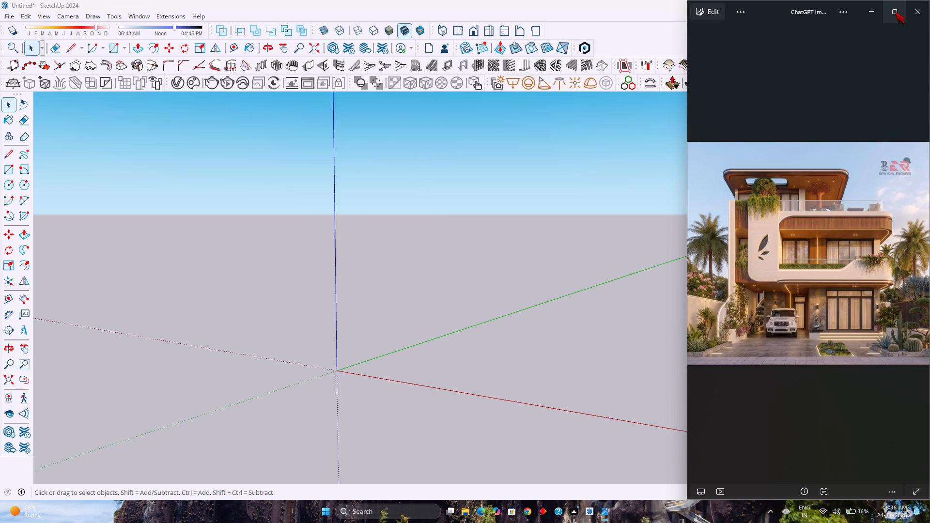
Arrange SketchUp side by side with the villa reference image, giving SketchUp the wider share of the screen.
click(860, 72)
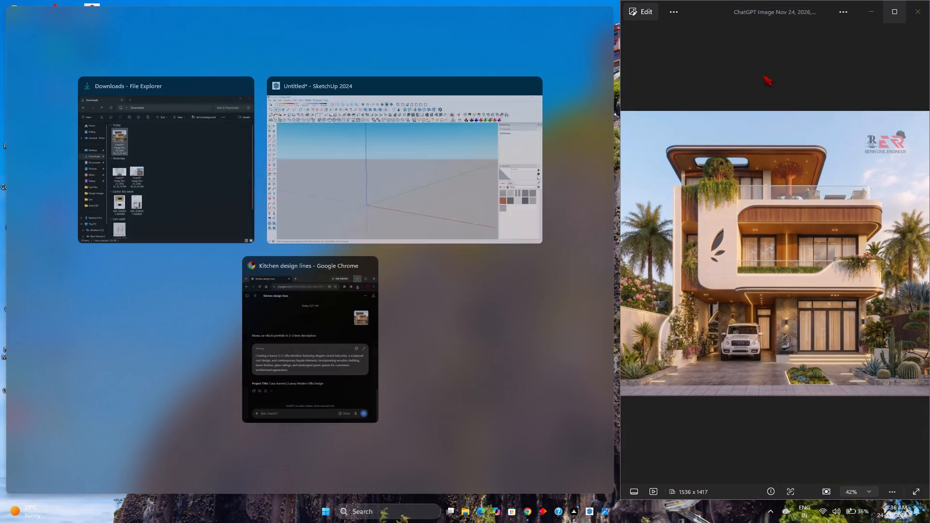
click(412, 184)
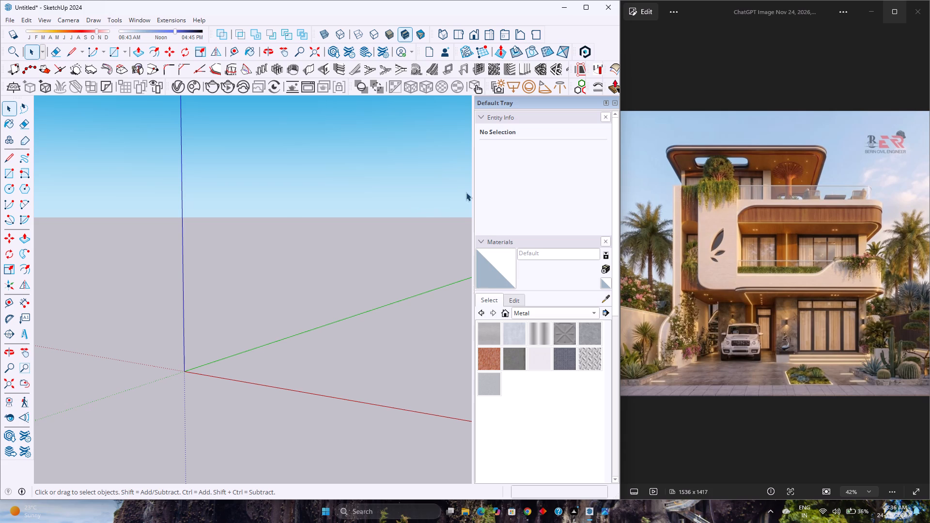
drag(621, 207, 624, 207)
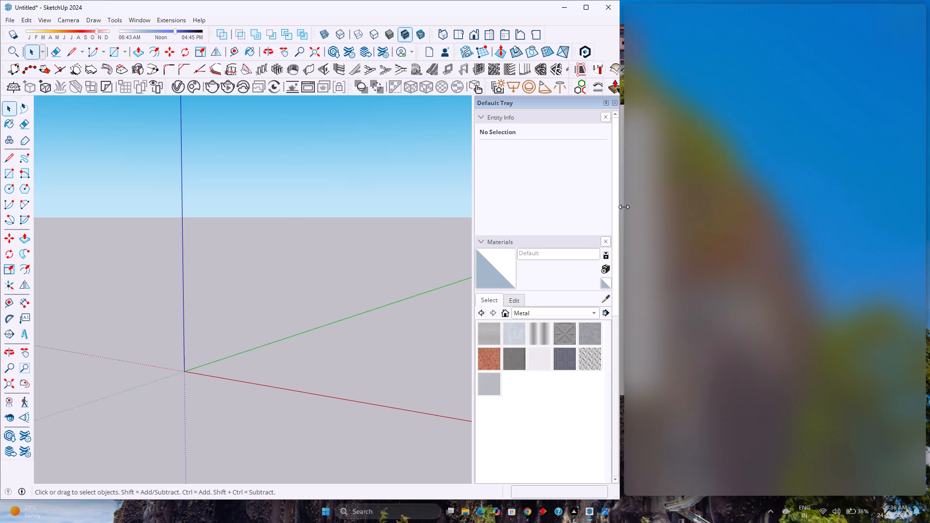
drag(624, 207, 793, 177)
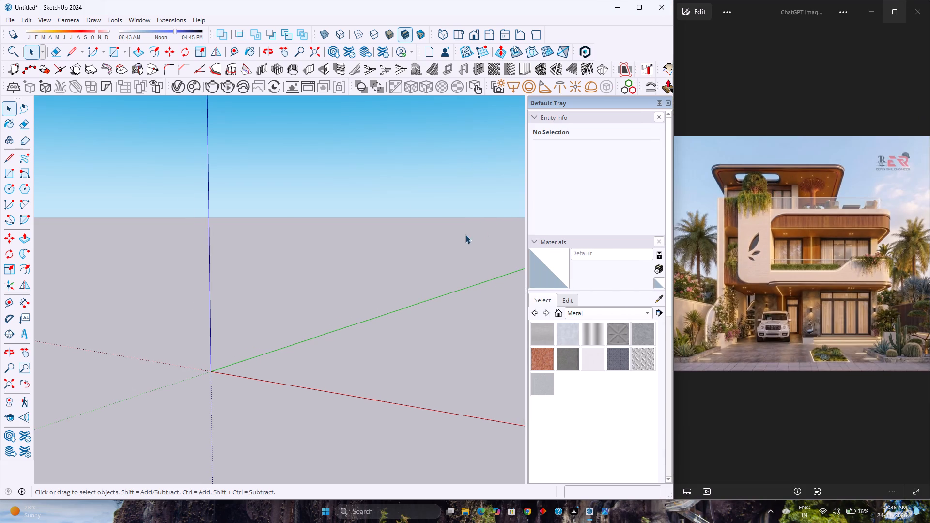
scroll(753, 316, up, 2)
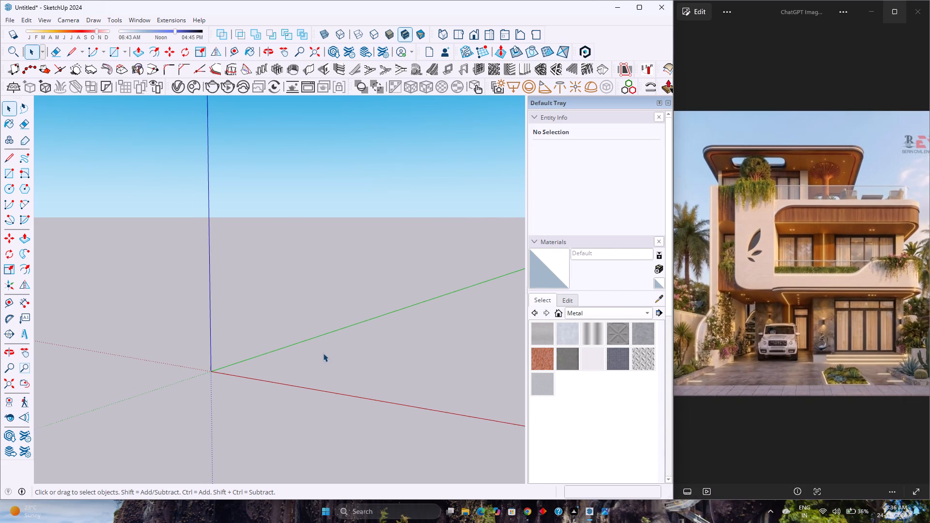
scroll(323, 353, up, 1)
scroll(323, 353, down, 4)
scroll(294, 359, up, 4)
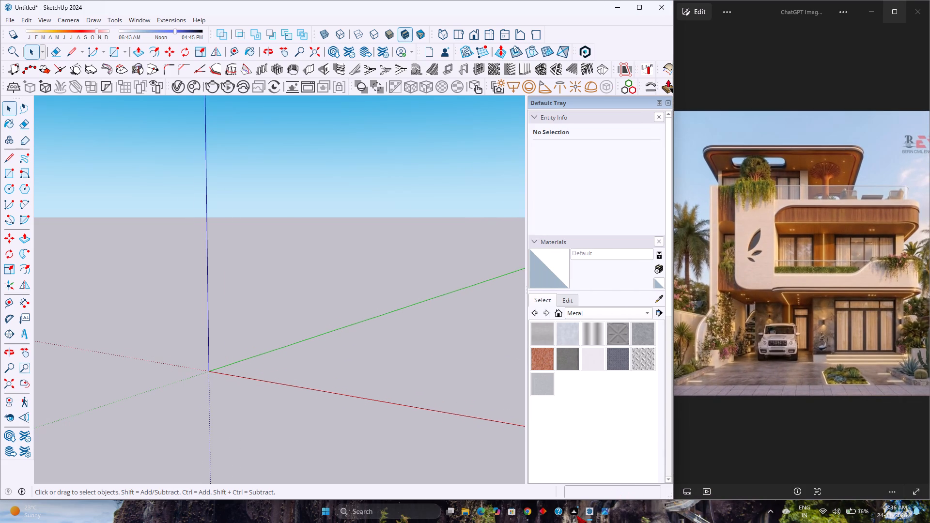
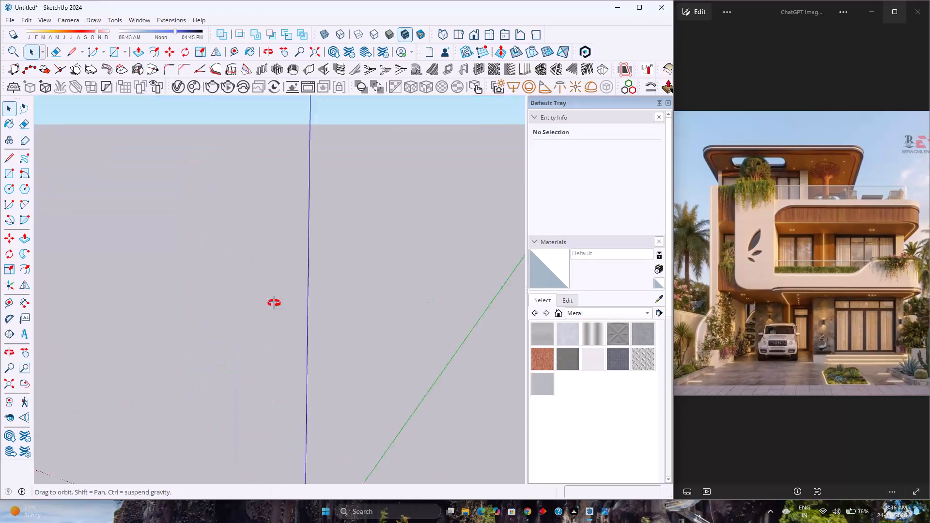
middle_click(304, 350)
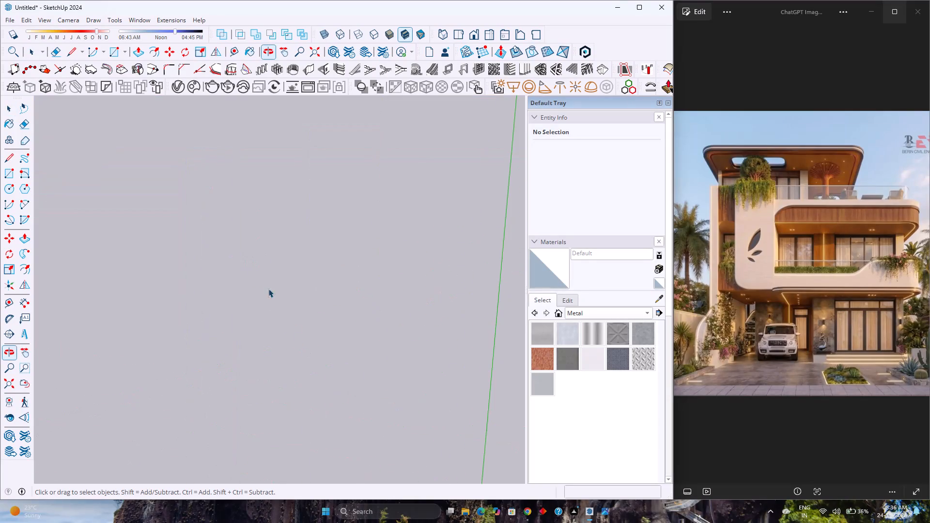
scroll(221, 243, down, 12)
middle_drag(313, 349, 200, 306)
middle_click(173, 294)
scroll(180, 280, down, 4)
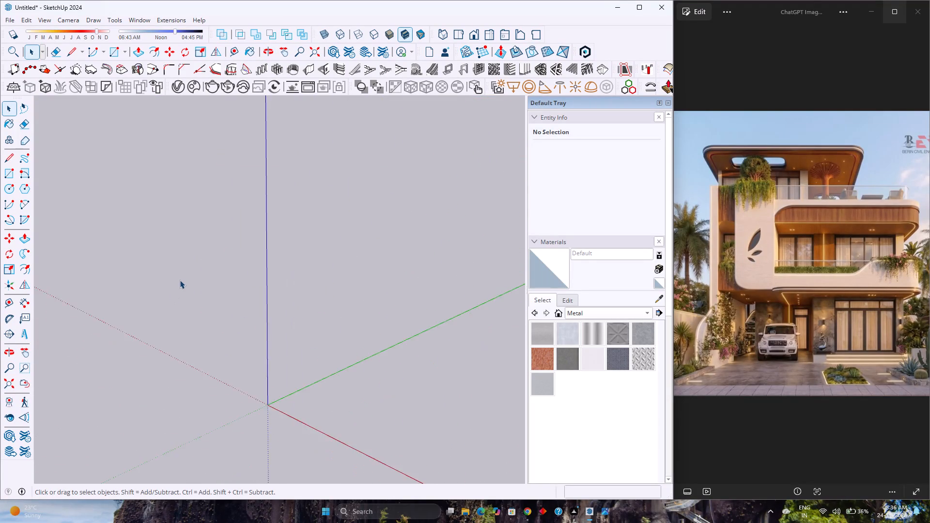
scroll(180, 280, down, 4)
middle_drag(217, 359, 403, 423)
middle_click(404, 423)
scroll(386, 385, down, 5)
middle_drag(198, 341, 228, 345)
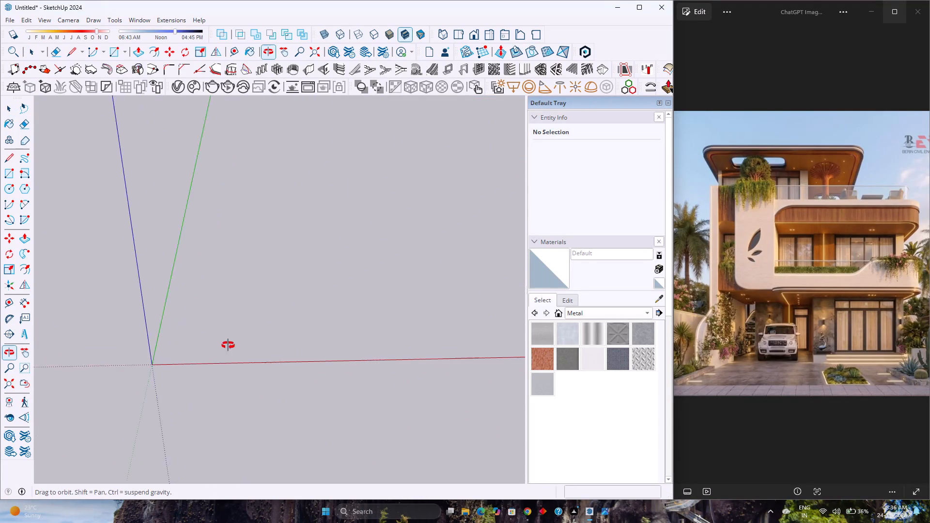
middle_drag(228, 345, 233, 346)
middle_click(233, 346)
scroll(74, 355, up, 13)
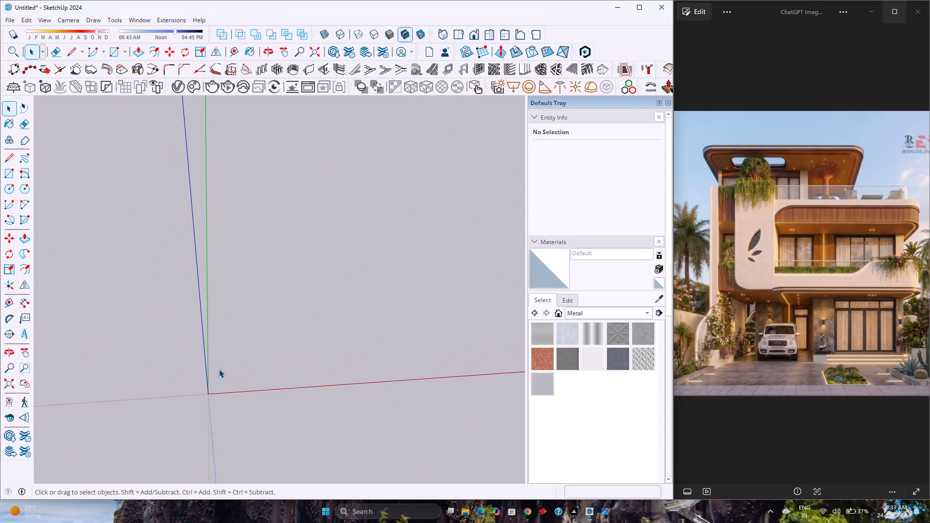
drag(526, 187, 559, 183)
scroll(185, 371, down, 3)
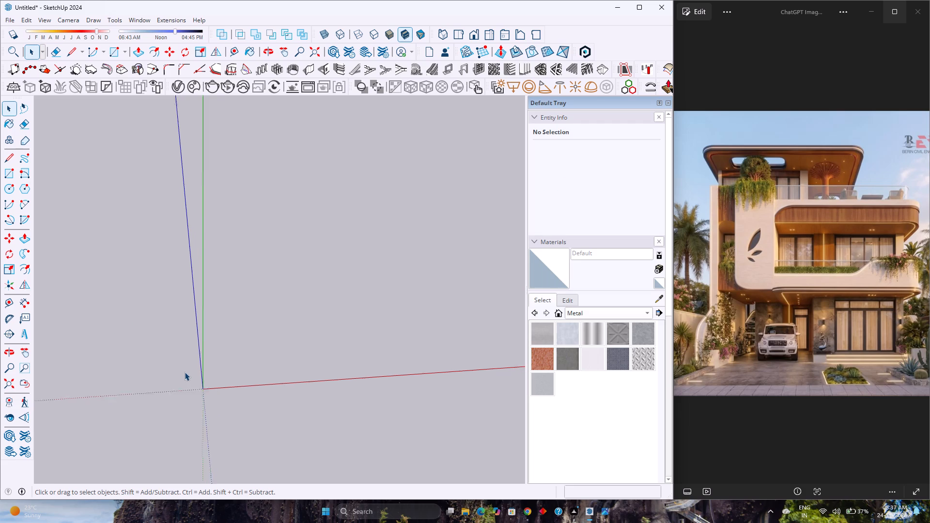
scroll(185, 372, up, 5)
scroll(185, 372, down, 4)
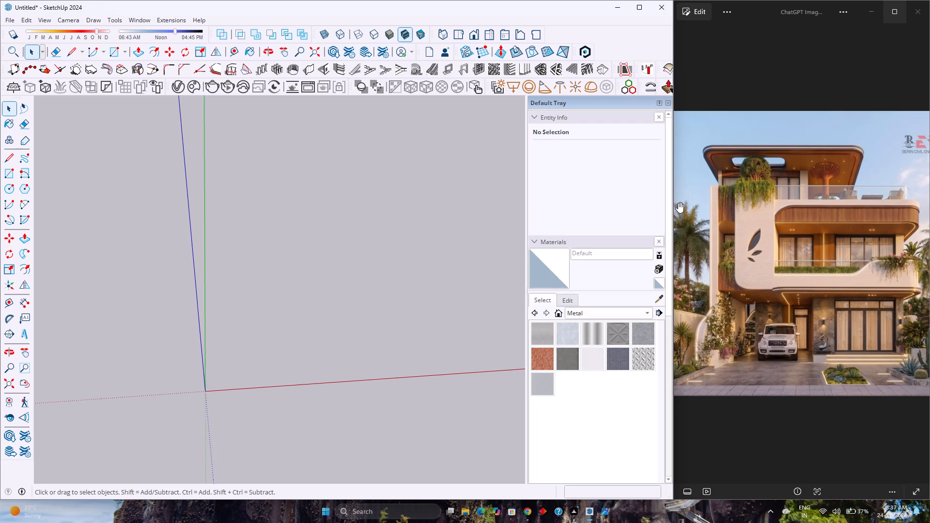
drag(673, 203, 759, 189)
Examine the villa reference image up close, covering the carport, ground-floor entrance, curved balcony wall and roof.
scroll(722, 379, up, 4)
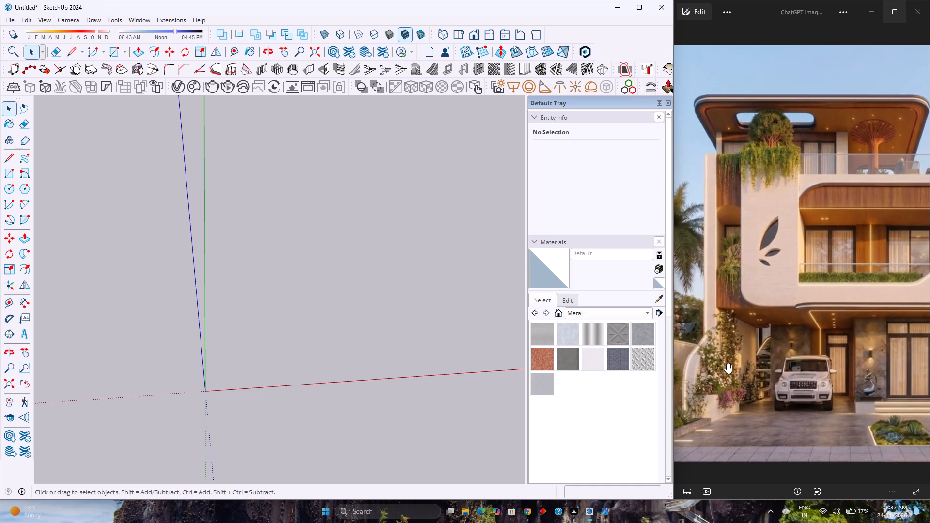
scroll(727, 363, down, 3)
scroll(767, 374, up, 7)
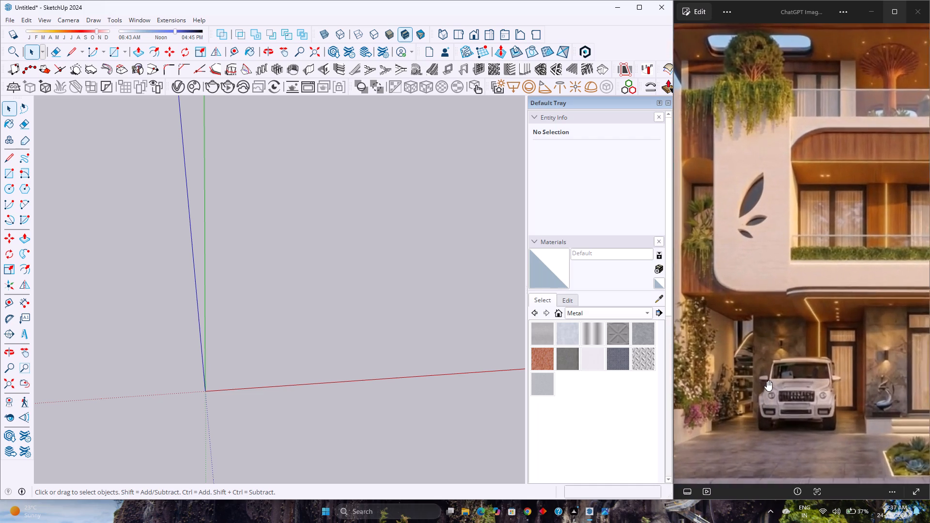
scroll(767, 381, up, 1)
scroll(767, 381, down, 3)
scroll(732, 415, up, 8)
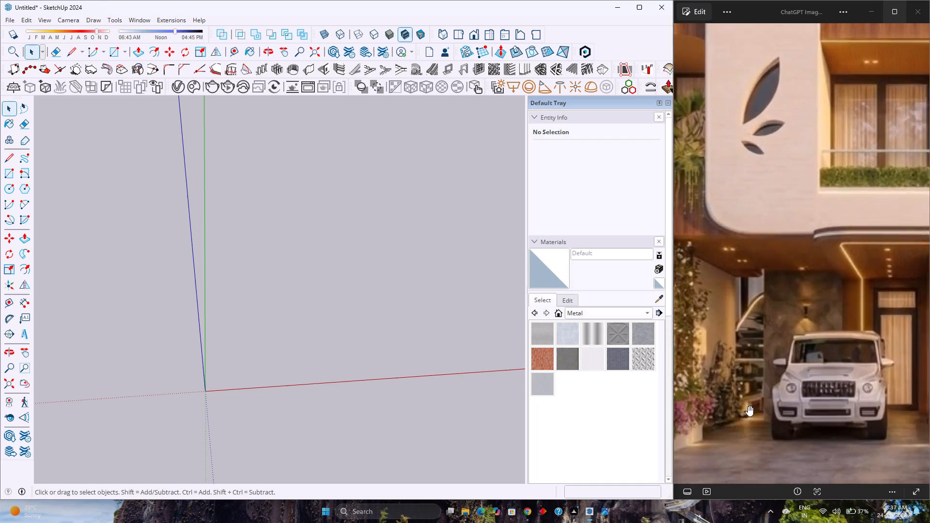
scroll(751, 403, up, 5)
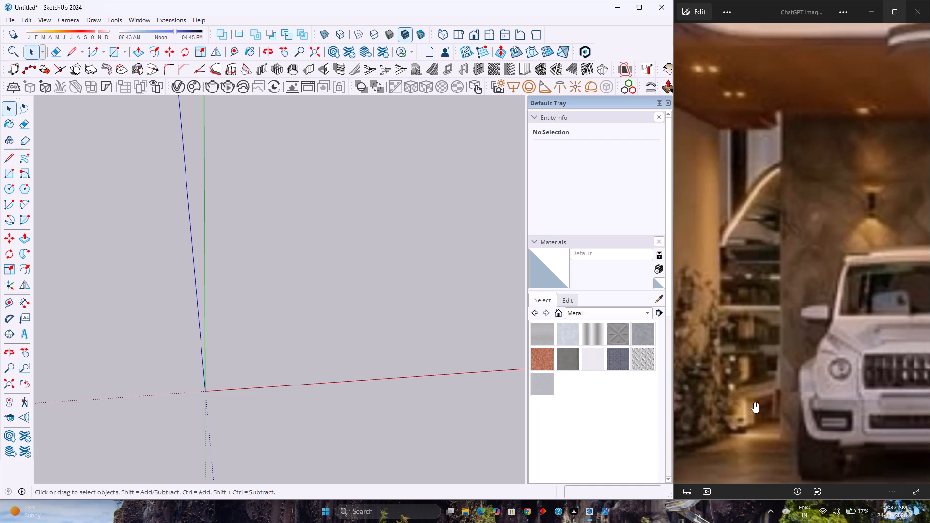
scroll(754, 402, down, 9)
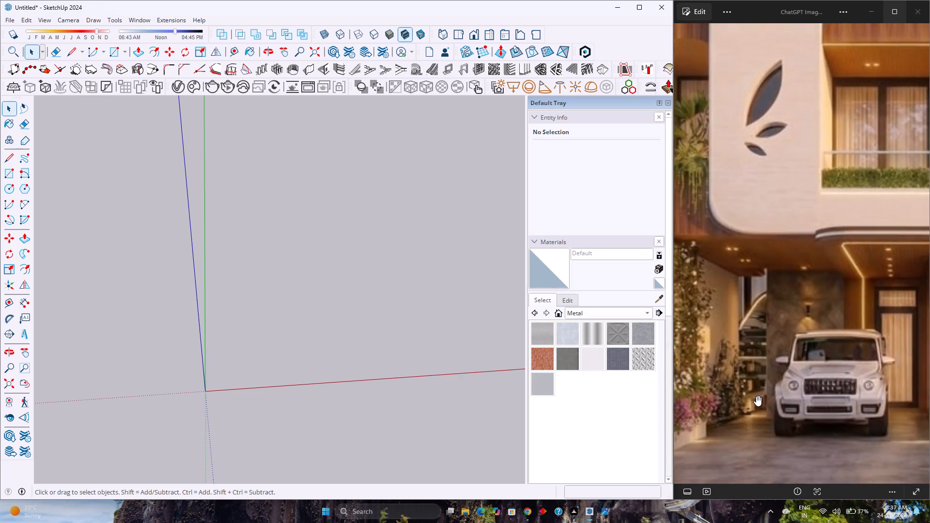
scroll(756, 396, down, 3)
scroll(706, 401, up, 3)
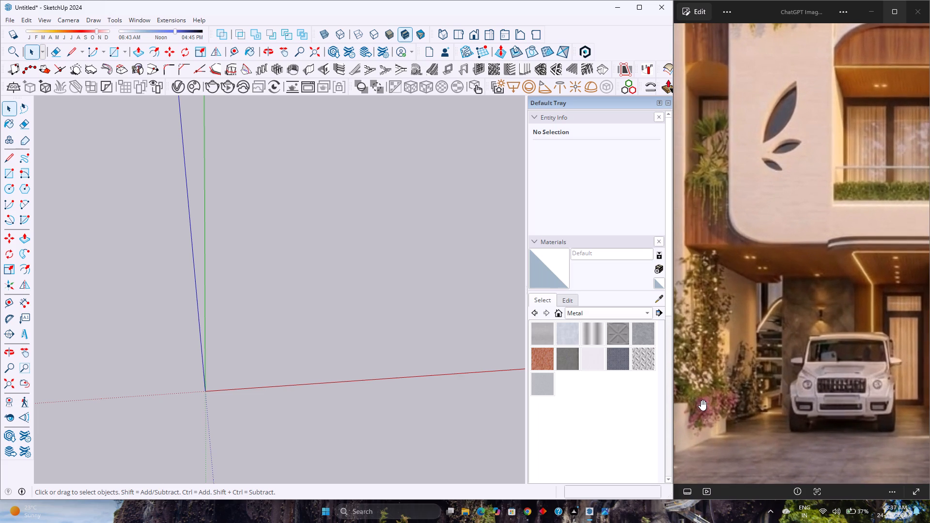
scroll(726, 394, down, 4)
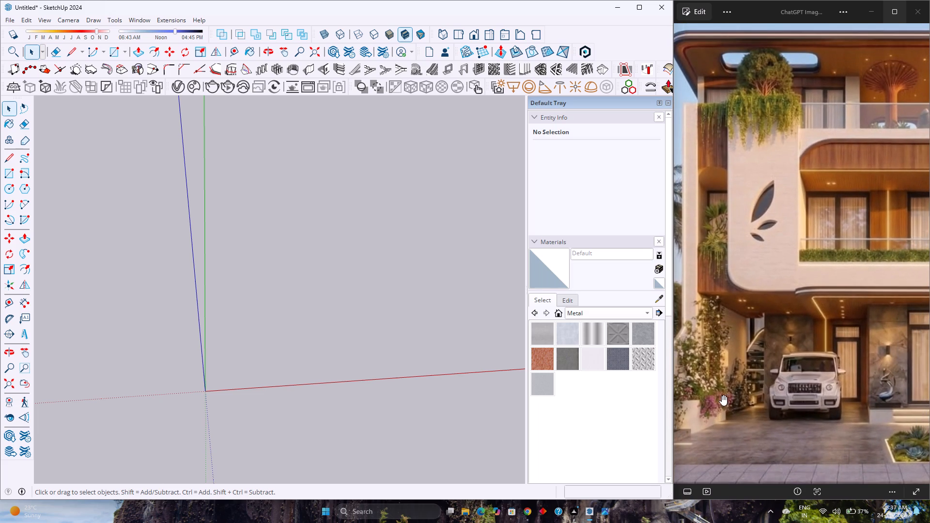
scroll(733, 374, down, 8)
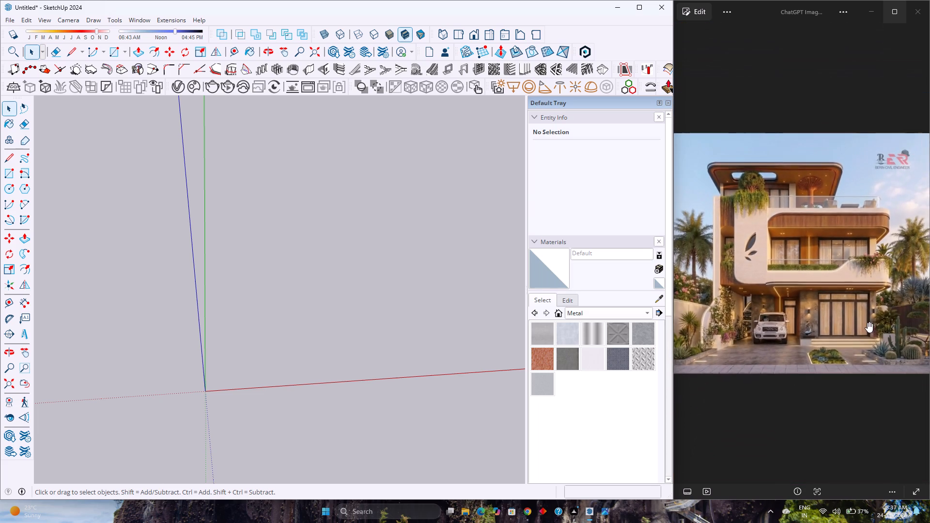
scroll(868, 321, up, 4)
scroll(743, 364, up, 3)
middle_drag(743, 364, 842, 326)
middle_click(842, 326)
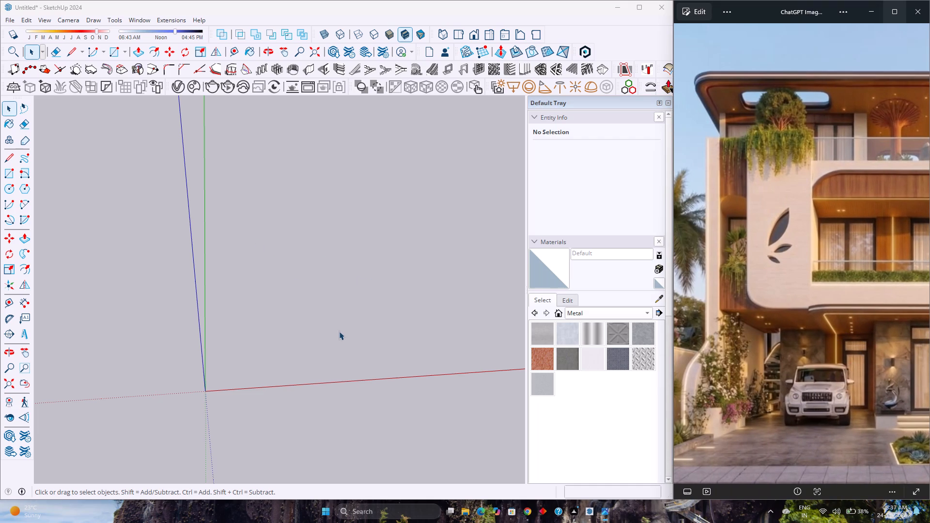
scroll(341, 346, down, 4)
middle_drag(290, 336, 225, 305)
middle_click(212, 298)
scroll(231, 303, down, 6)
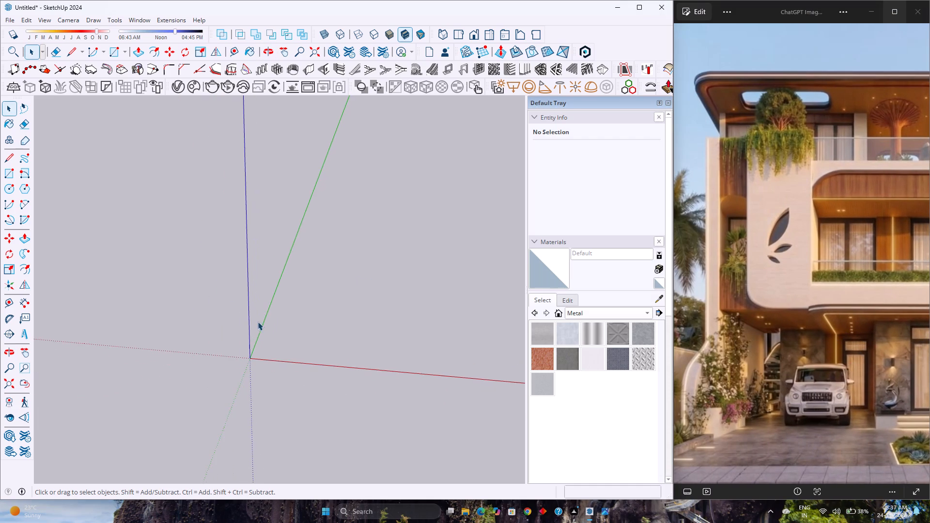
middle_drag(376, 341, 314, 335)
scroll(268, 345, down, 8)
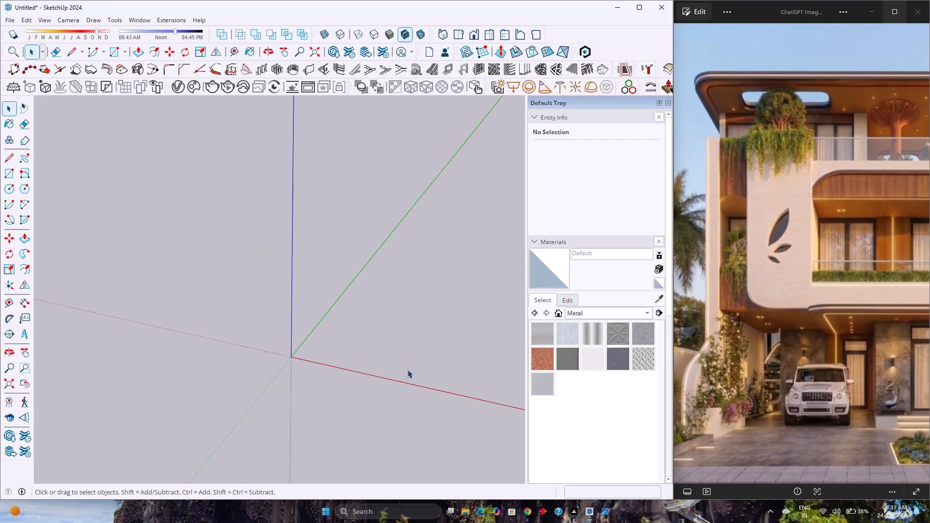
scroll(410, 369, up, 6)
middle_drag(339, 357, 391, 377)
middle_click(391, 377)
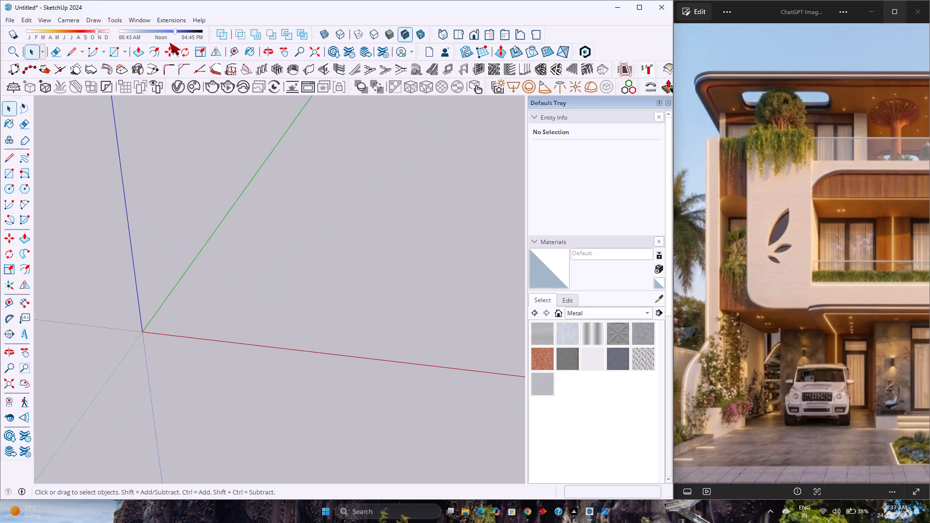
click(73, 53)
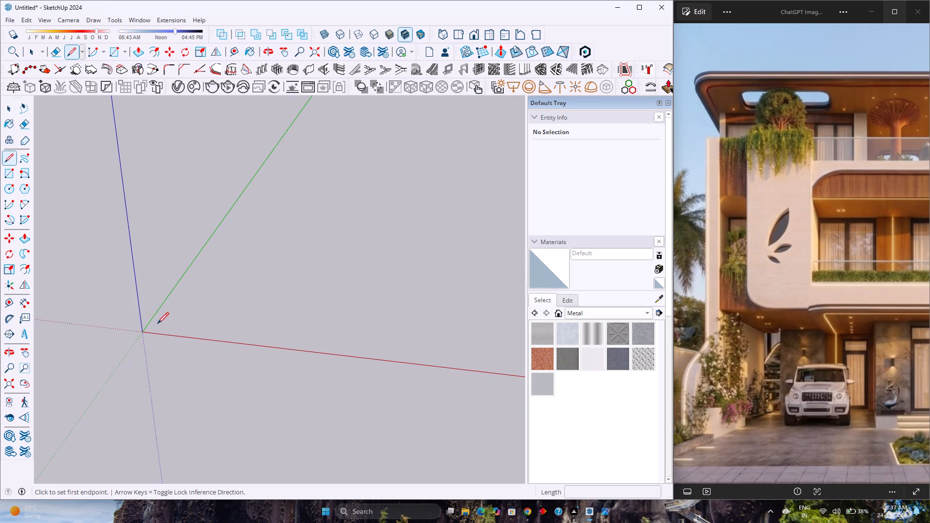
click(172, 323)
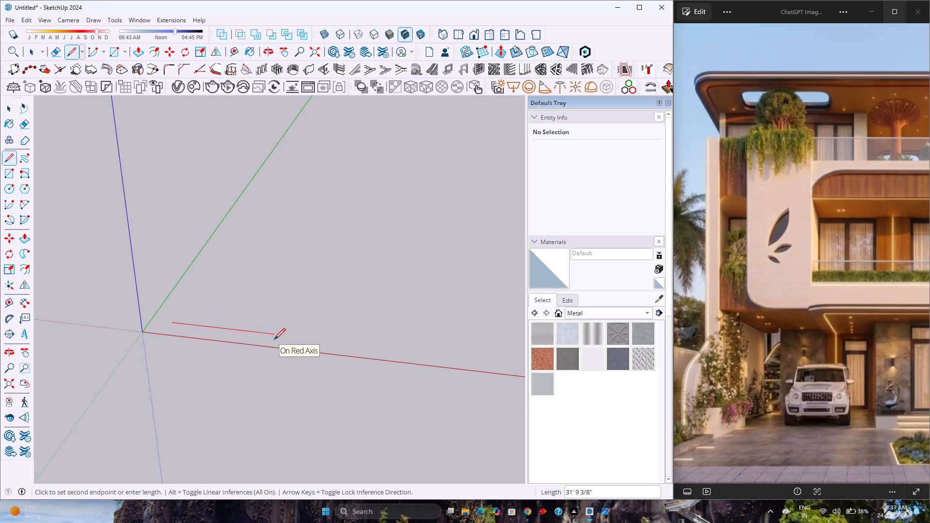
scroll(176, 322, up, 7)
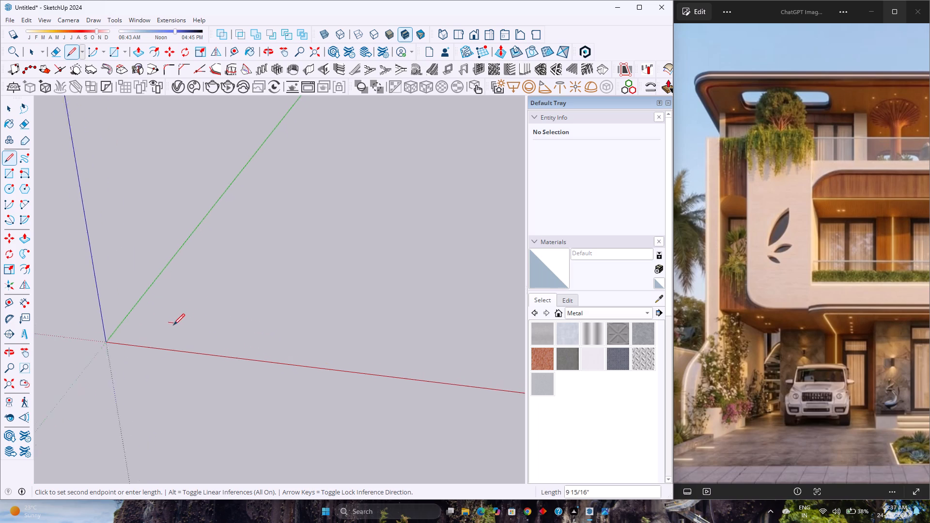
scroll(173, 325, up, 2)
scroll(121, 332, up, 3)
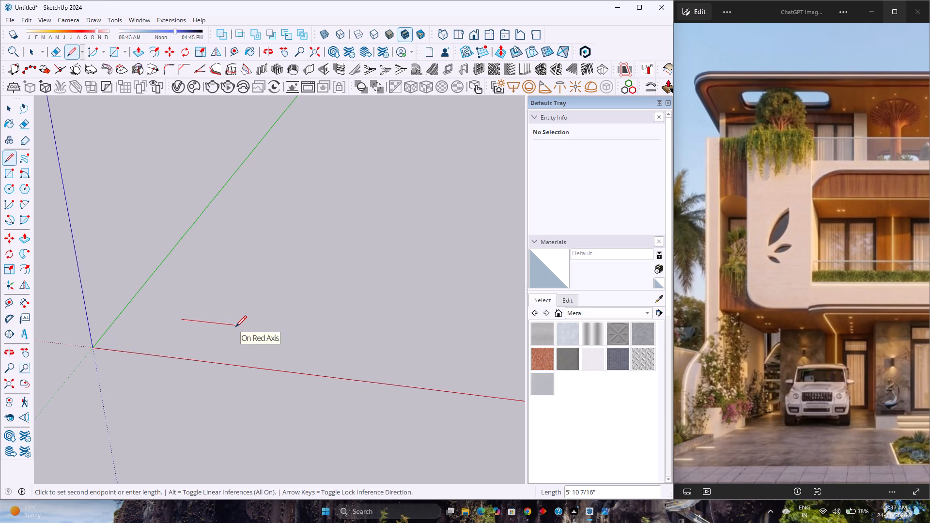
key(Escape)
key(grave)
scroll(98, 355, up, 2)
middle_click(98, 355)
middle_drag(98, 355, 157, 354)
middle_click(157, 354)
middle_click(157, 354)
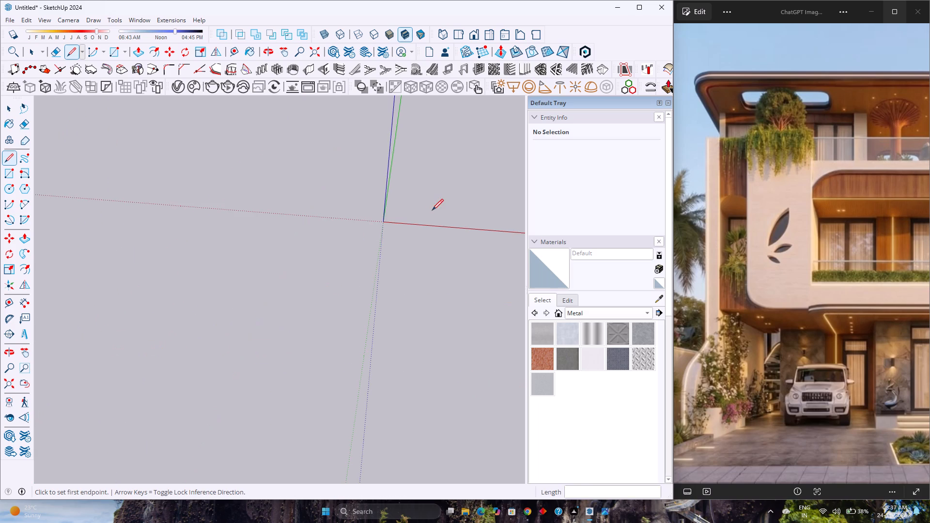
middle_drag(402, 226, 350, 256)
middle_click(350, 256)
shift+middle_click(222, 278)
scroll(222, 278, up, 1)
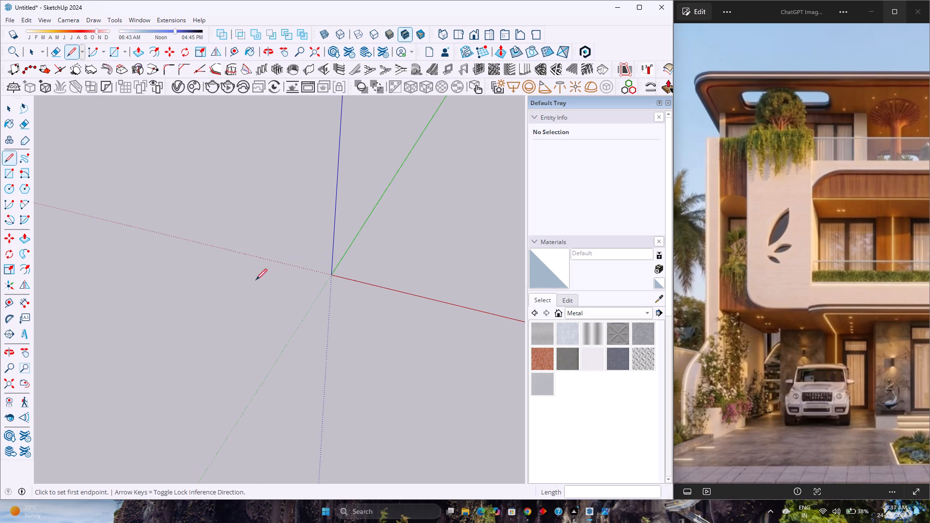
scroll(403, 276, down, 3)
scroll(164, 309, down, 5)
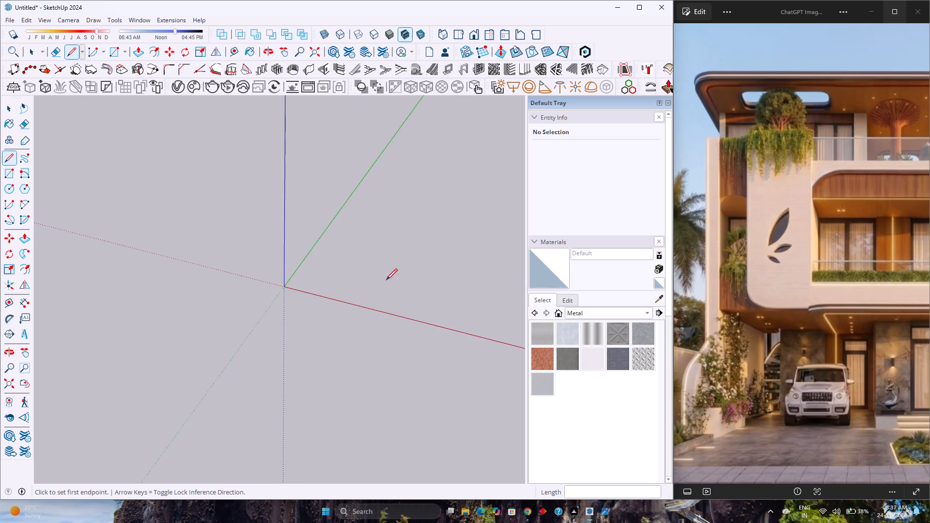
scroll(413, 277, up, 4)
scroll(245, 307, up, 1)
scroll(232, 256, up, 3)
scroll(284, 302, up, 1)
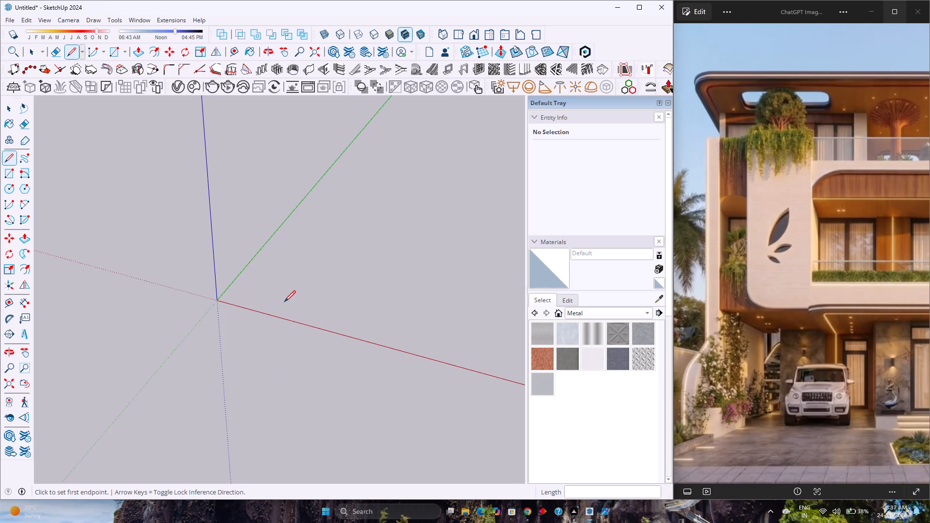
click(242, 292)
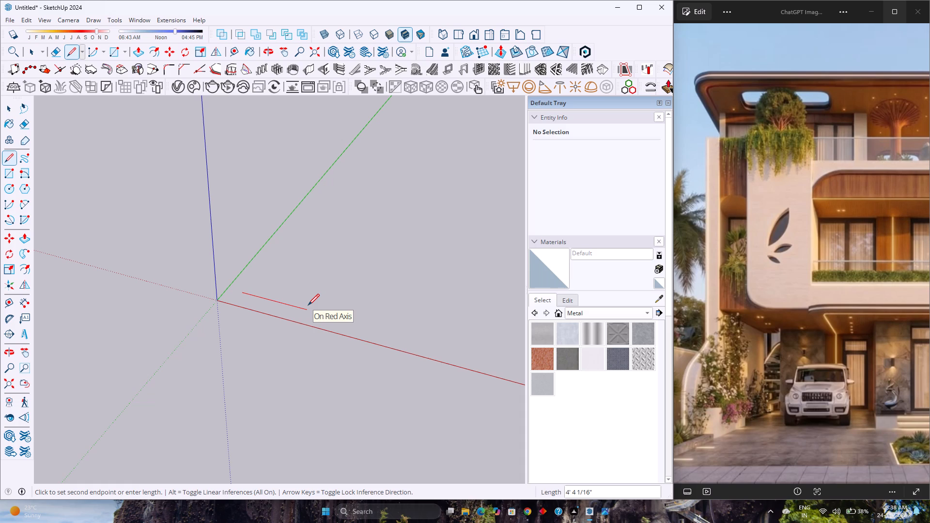
Draw a 40' by 40' rectangle on the ground beside the origin as the villa's base.
click(115, 53)
click(248, 295)
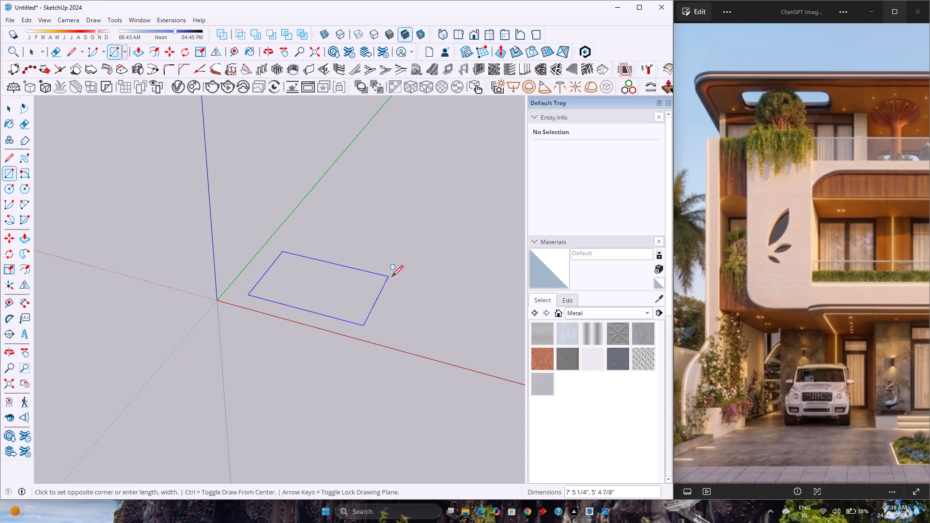
scroll(414, 276, down, 3)
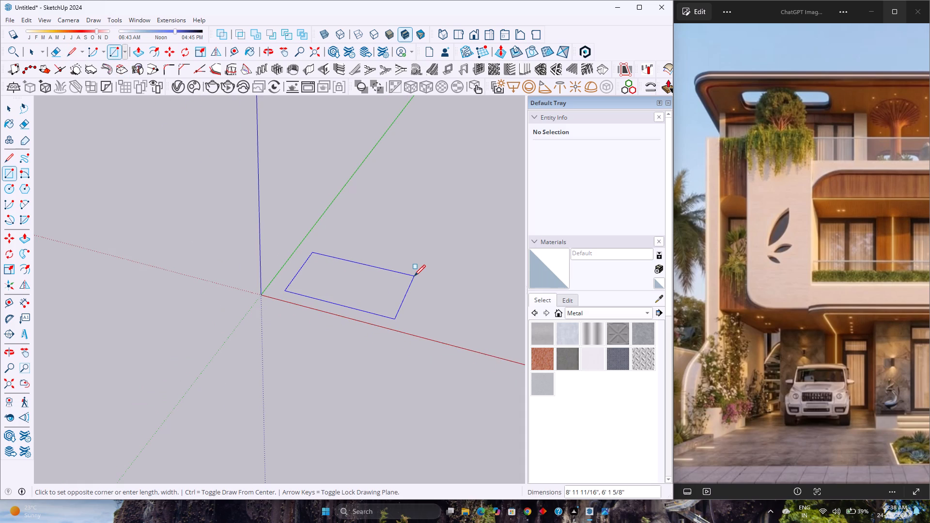
scroll(414, 276, down, 7)
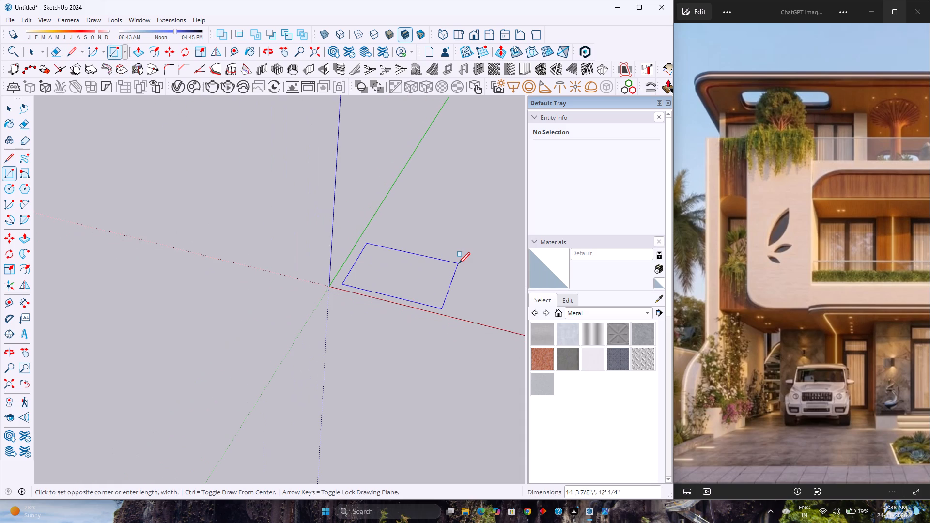
middle_drag(461, 263, 532, 261)
middle_click(532, 261)
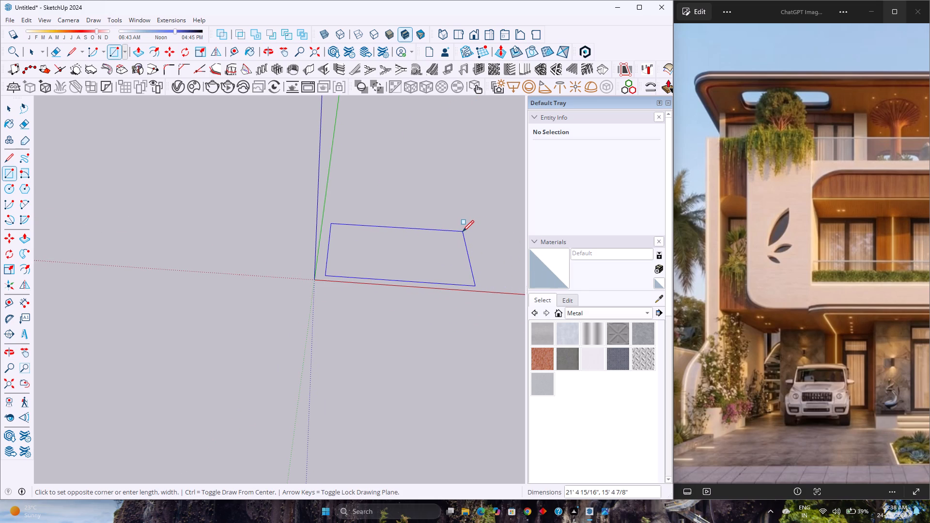
middle_drag(463, 231, 475, 222)
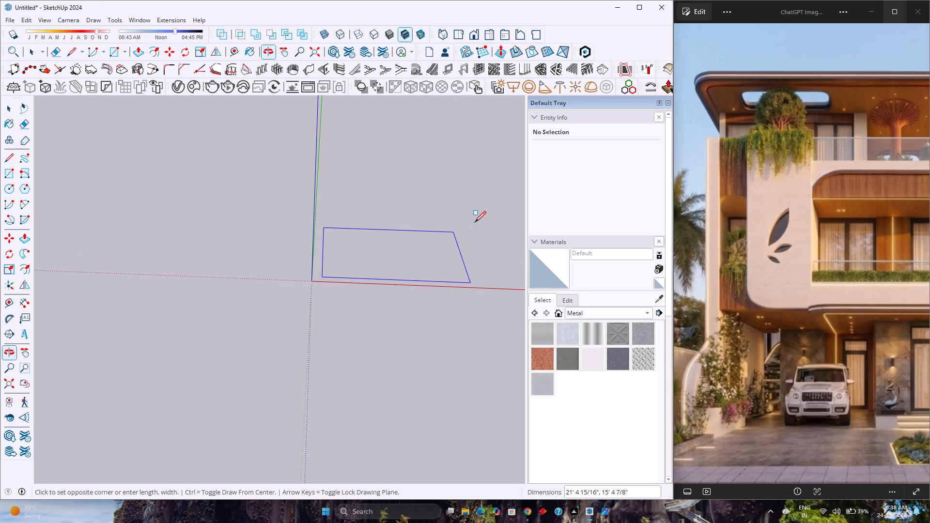
middle_click(475, 222)
scroll(475, 222, down, 3)
scroll(475, 222, up, 3)
scroll(475, 222, down, 2)
scroll(475, 222, up, 9)
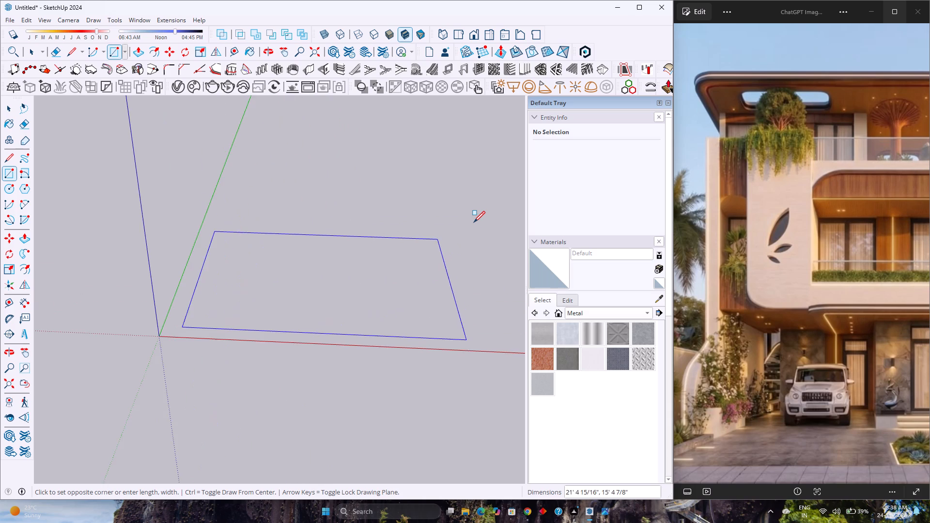
scroll(472, 222, up, 4)
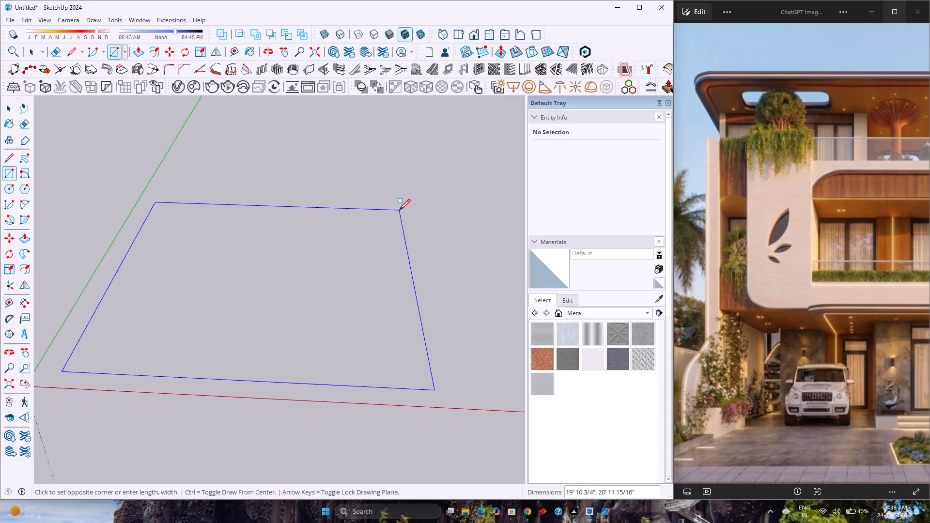
scroll(373, 220, down, 2)
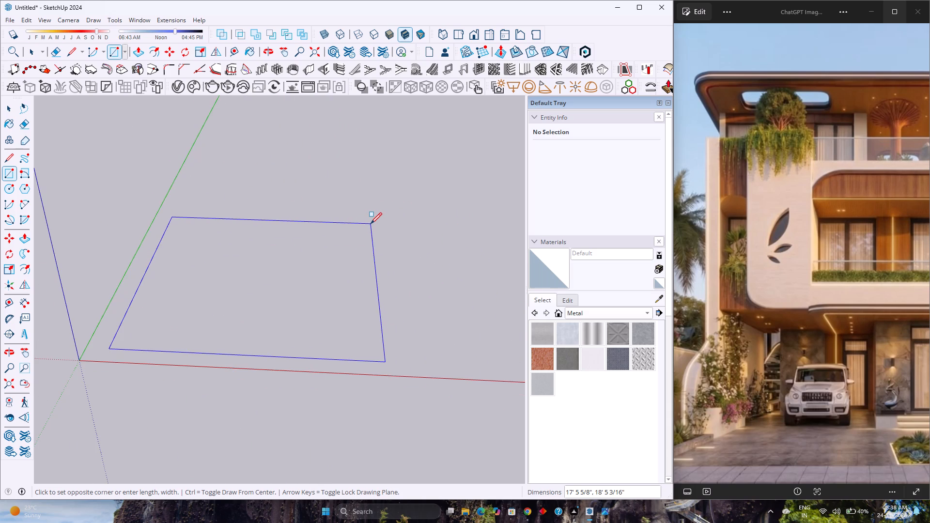
text(40)
text(',)
text(40')
key(Return)
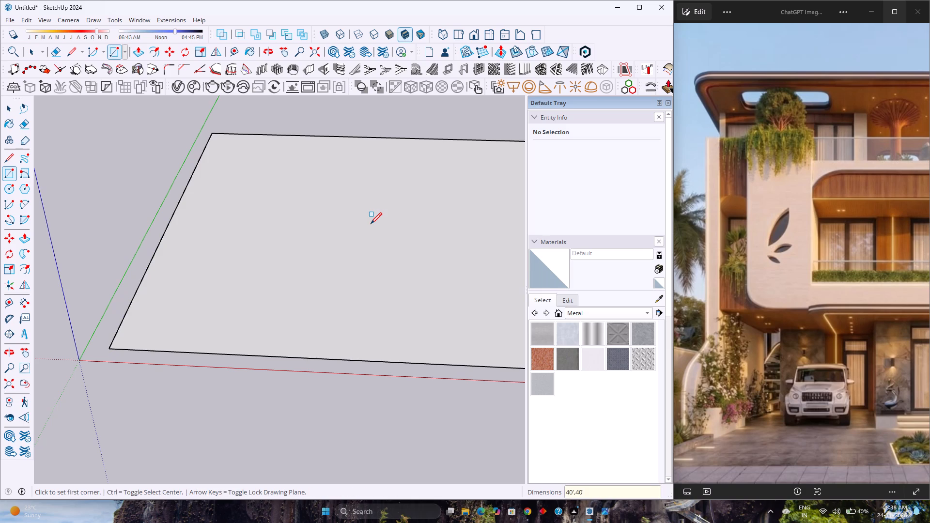
Make a group from the base rectangle's face and all its edges.
scroll(295, 344, down, 11)
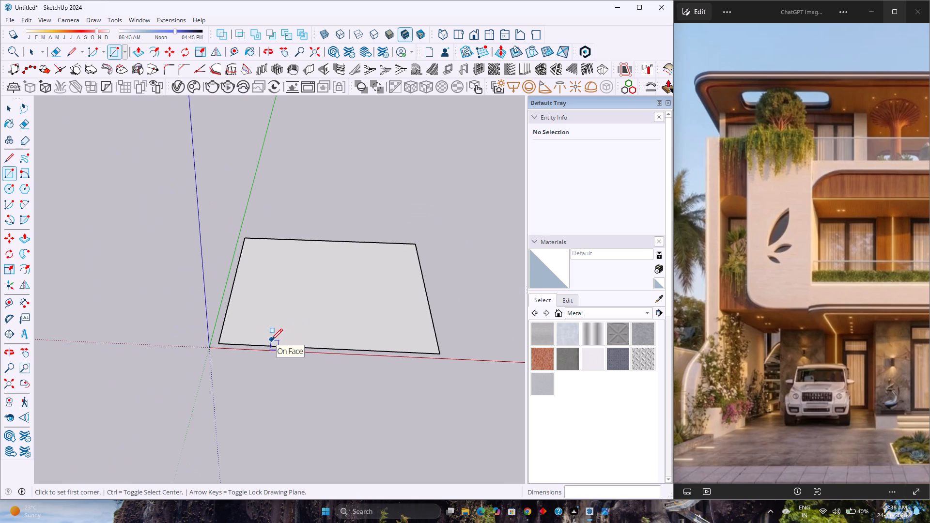
key(space)
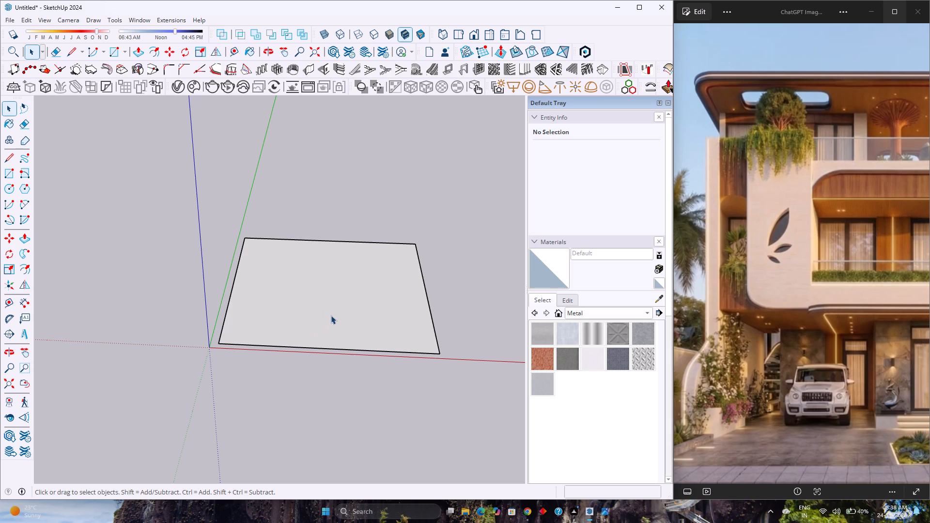
click(331, 315)
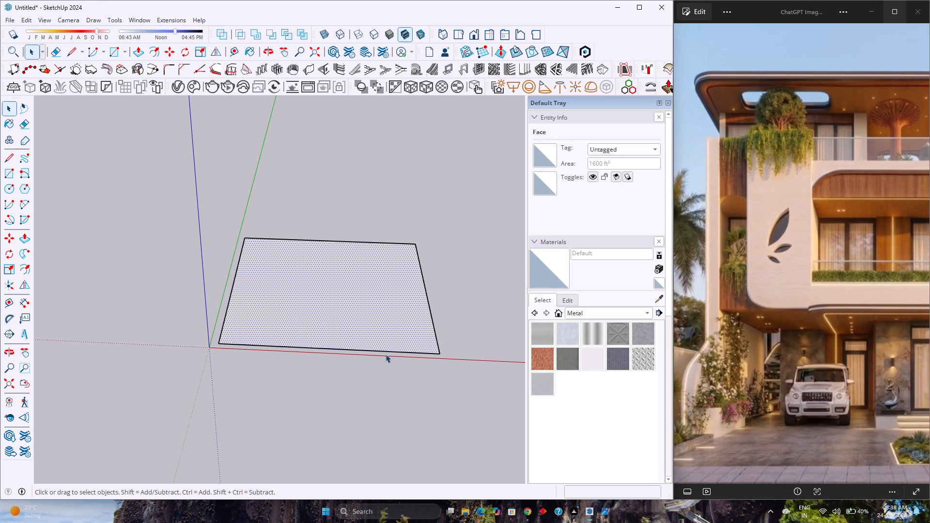
triple_click(356, 329)
right_click(356, 329)
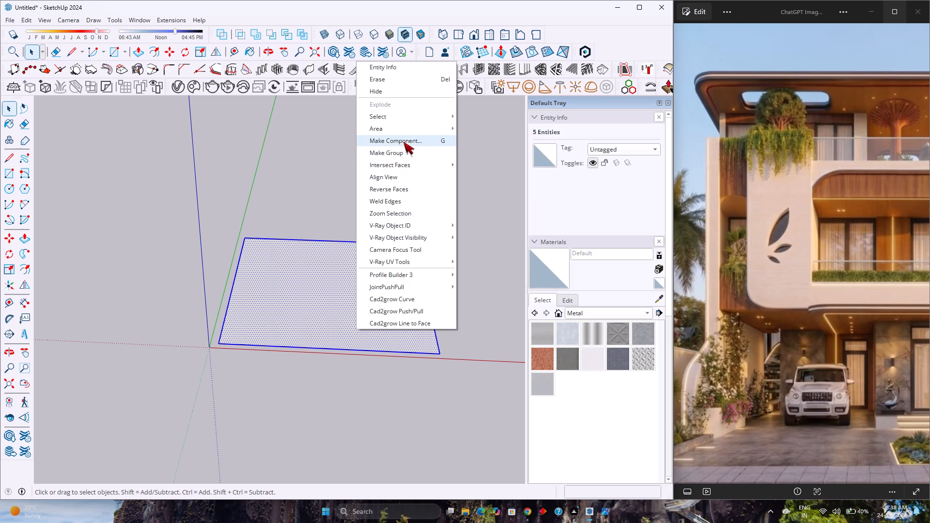
click(406, 150)
Inside the base group, offset the square's outline inward by 9 inches to form the wall thickness.
double_click(323, 300)
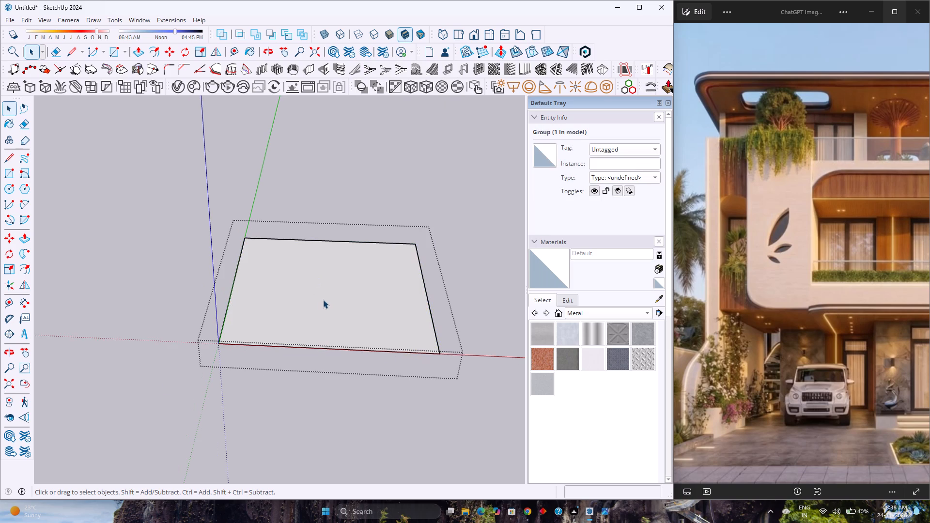
scroll(323, 300, up, 1)
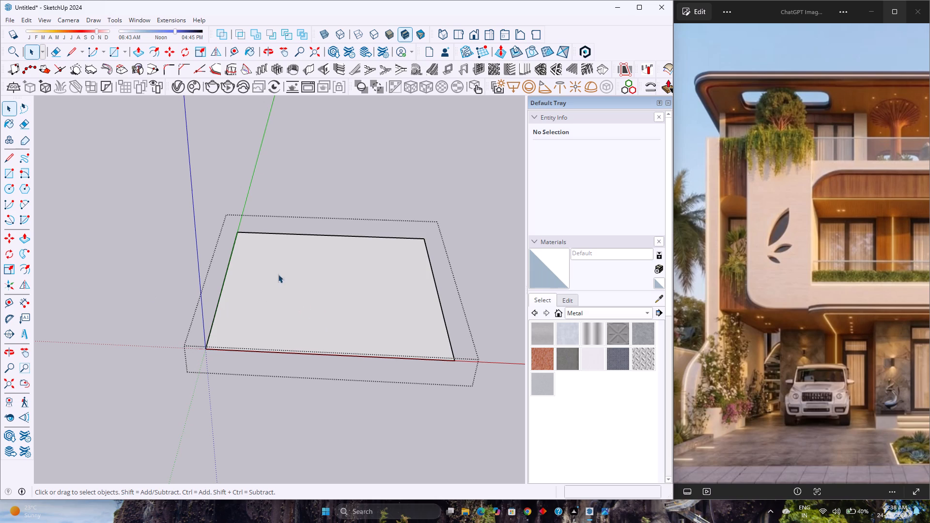
click(157, 56)
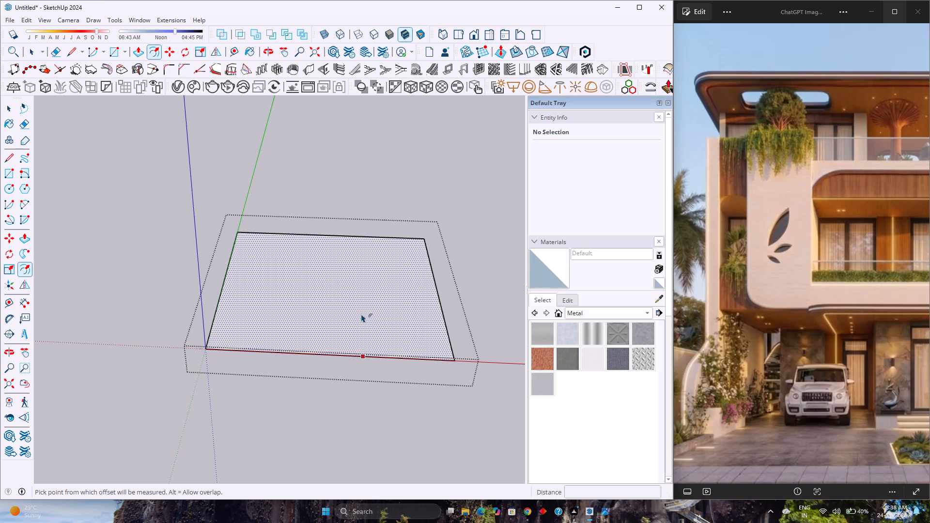
click(373, 351)
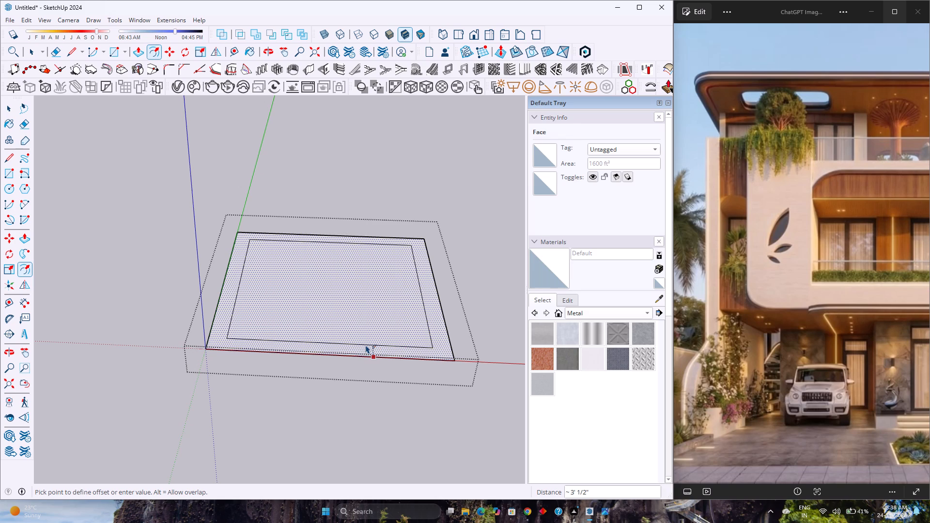
key(9)
key(Return)
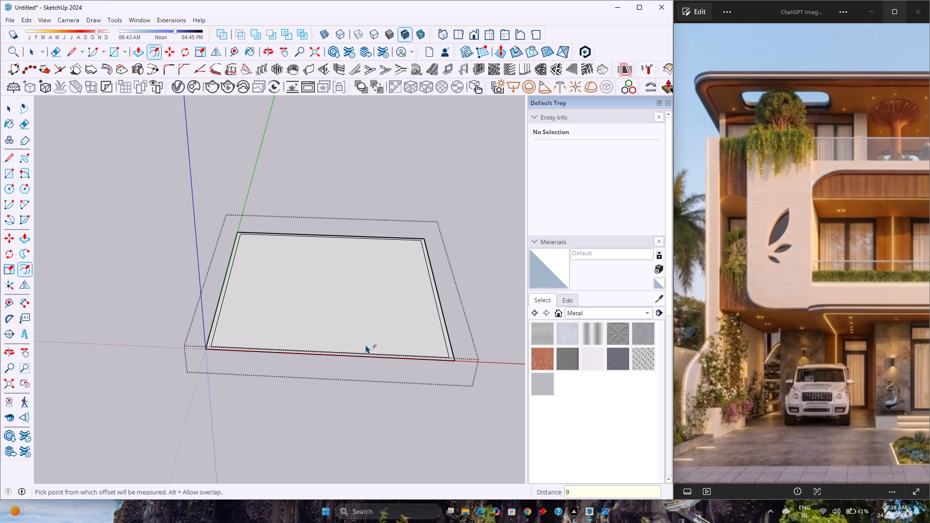
key(space)
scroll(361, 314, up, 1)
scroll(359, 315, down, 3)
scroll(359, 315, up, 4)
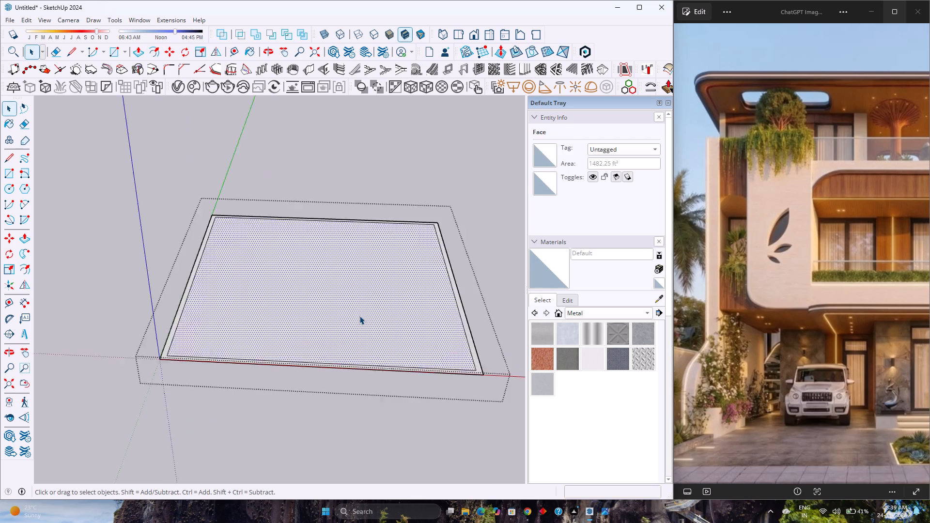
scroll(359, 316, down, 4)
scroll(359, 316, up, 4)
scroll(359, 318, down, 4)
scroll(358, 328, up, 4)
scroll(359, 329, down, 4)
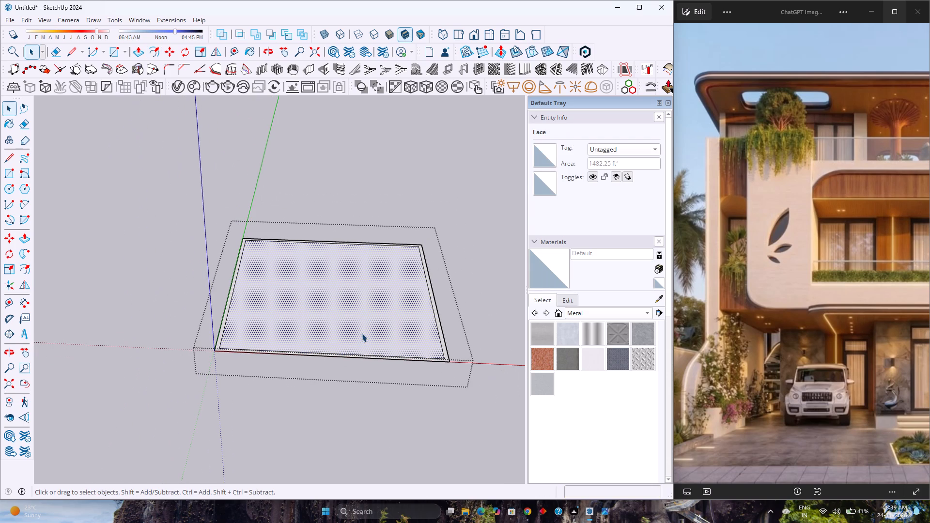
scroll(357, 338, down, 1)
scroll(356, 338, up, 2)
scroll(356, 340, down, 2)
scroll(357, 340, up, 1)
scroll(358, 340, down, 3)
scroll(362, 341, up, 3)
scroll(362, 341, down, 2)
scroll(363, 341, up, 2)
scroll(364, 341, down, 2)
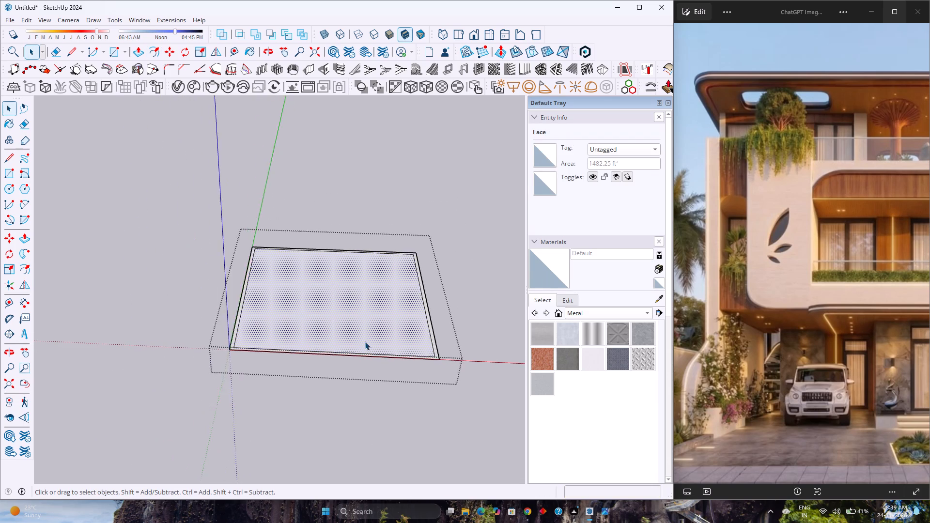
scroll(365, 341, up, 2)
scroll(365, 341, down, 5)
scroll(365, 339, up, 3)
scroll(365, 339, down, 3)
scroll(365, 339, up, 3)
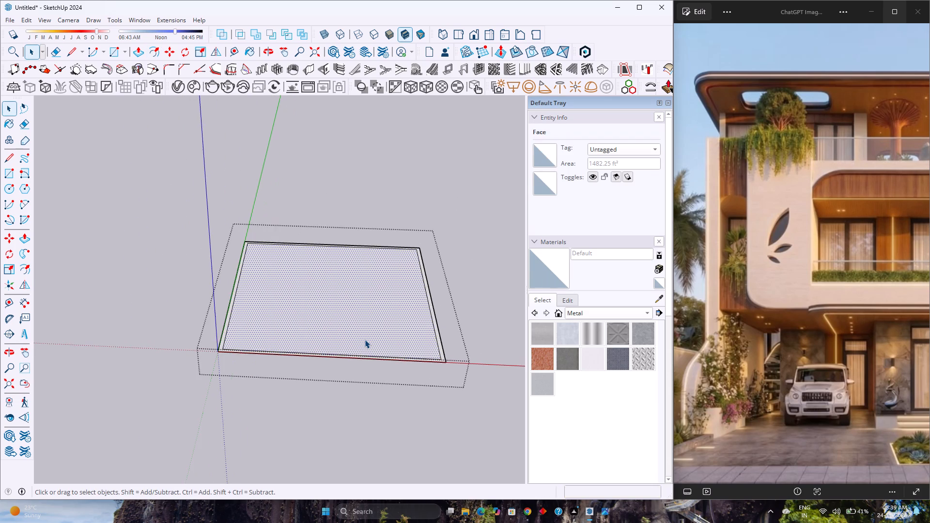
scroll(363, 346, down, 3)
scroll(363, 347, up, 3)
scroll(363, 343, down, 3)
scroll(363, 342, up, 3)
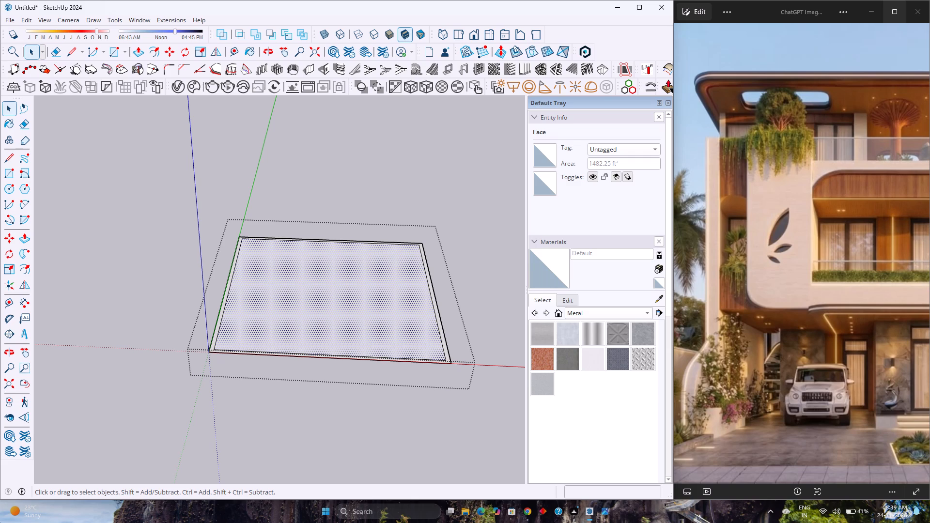
Make a nested group from the narrow perimeter wall strip and its bounding edges, leaving the inner floor face out.
scroll(0, 522, up, 1)
scroll(217, 355, up, 4)
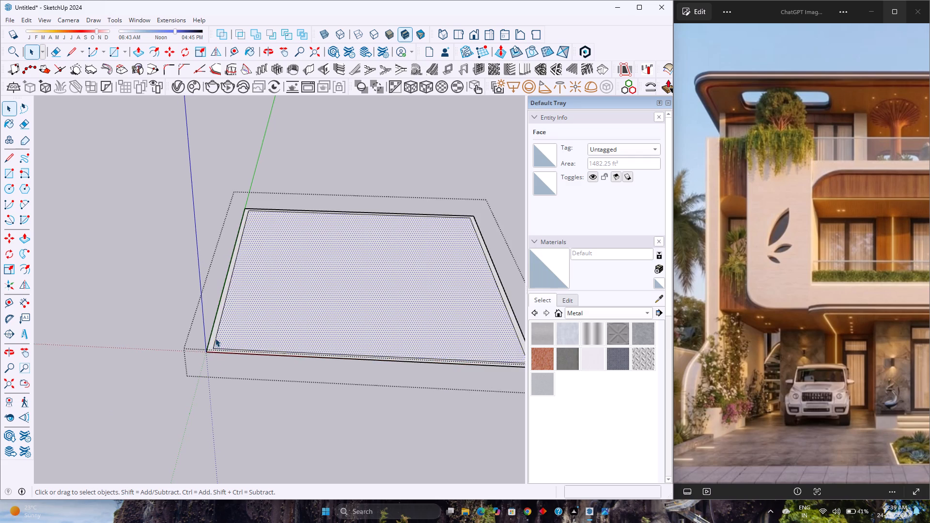
scroll(215, 338, up, 2)
double_click(215, 334)
right_click(214, 333)
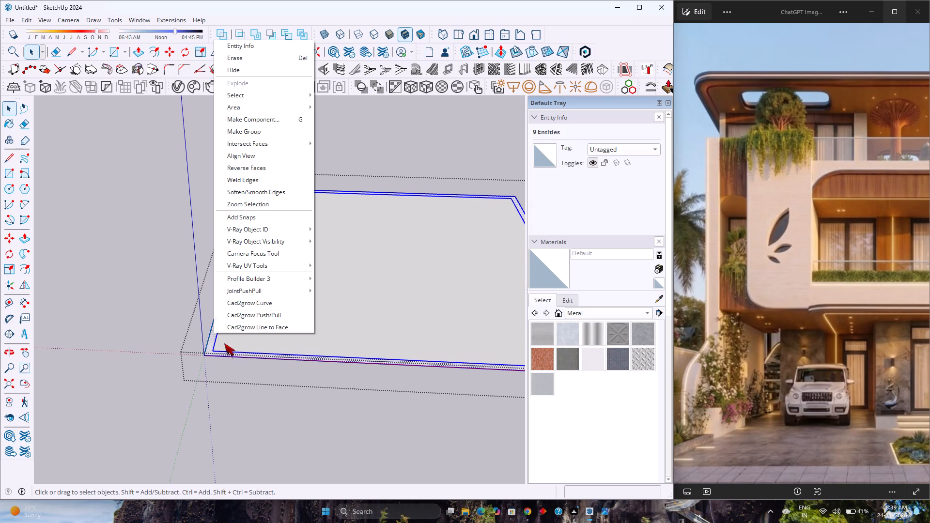
click(271, 128)
Inside the wall strip's group, extrude the perimeter face upward with Push/Pull to raise the outer walls.
double_click(224, 296)
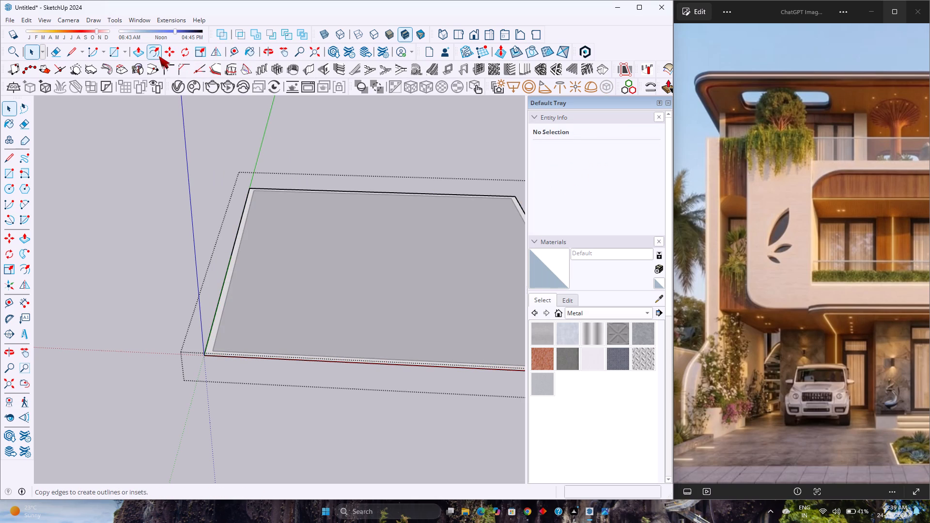
click(145, 55)
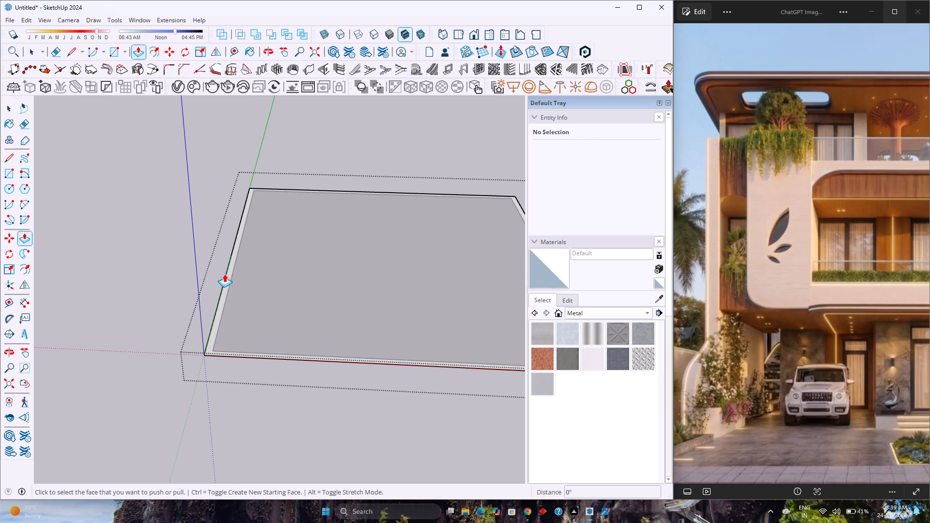
click(228, 269)
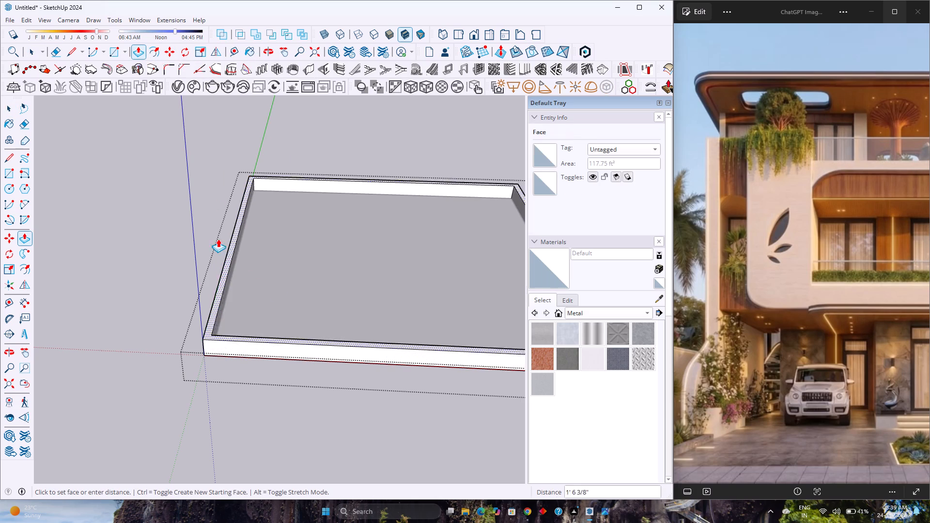
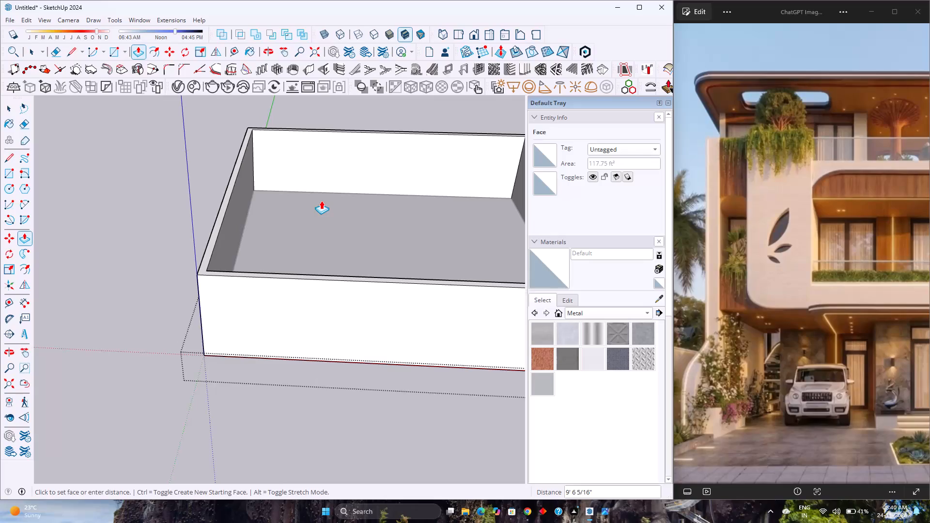
Set the Push/Pull height of the perimeter walls to 10'.
text(10')
key(Return)
scroll(203, 437, down, 4)
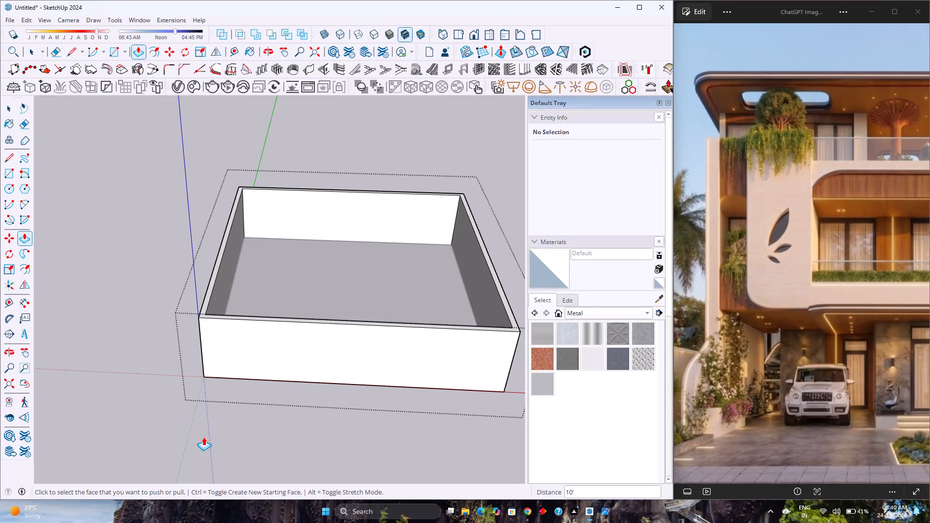
scroll(359, 204, down, 1)
middle_drag(385, 282, 305, 245)
middle_click(305, 245)
scroll(330, 211, down, 2)
scroll(289, 222, up, 3)
scroll(273, 218, down, 4)
scroll(270, 219, up, 3)
scroll(267, 220, down, 3)
scroll(266, 220, up, 4)
scroll(266, 220, down, 3)
scroll(266, 220, up, 3)
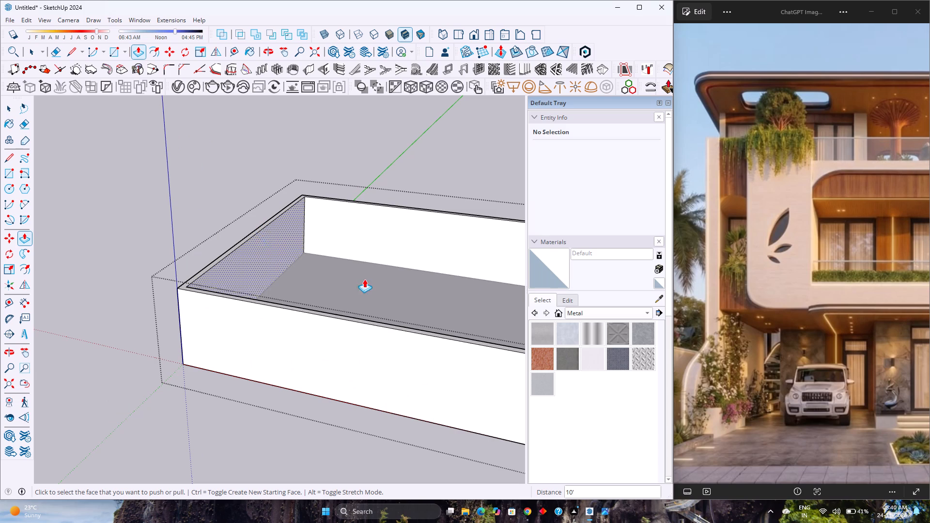
key(space)
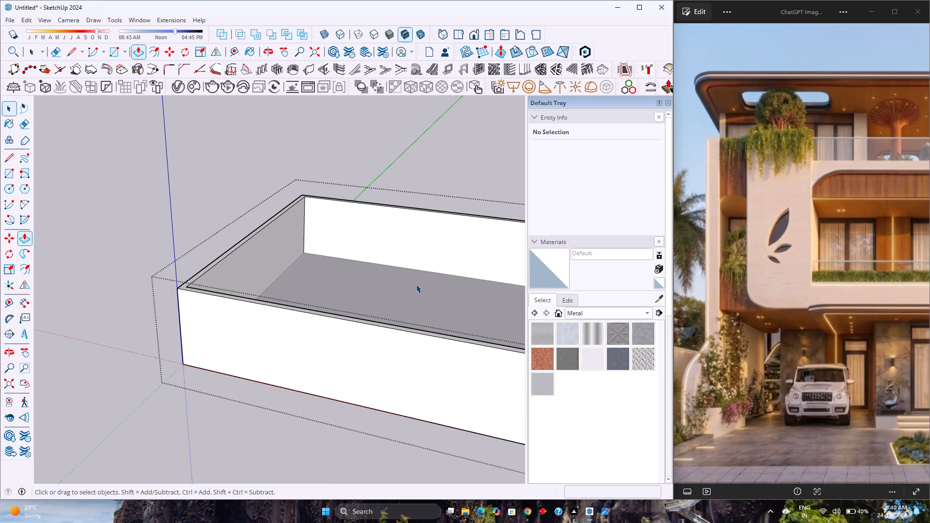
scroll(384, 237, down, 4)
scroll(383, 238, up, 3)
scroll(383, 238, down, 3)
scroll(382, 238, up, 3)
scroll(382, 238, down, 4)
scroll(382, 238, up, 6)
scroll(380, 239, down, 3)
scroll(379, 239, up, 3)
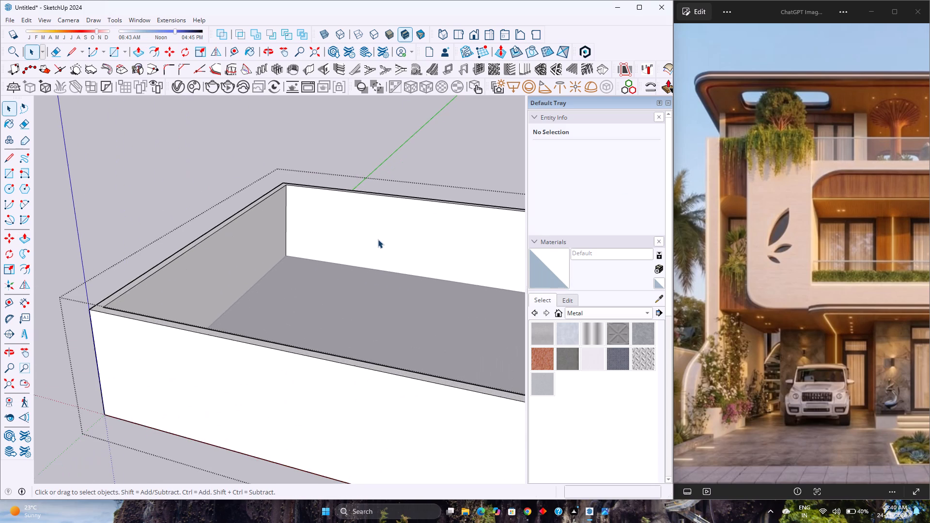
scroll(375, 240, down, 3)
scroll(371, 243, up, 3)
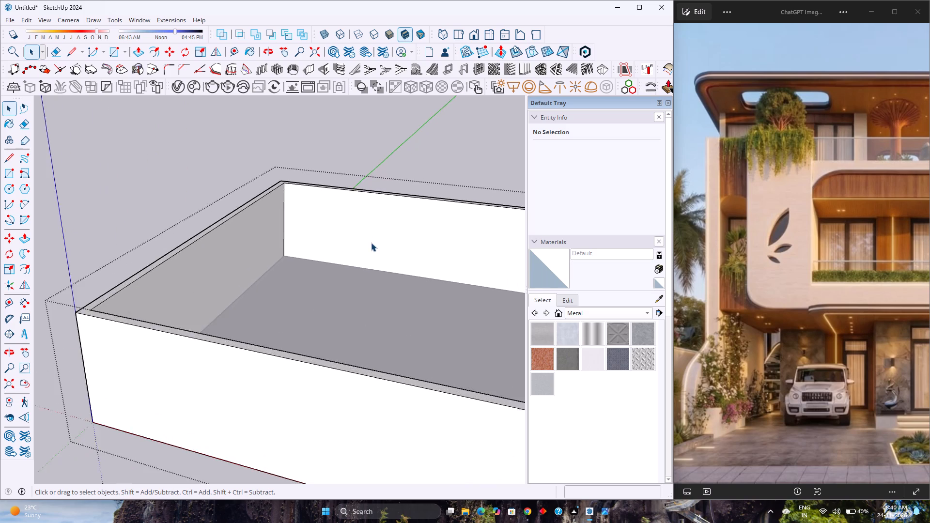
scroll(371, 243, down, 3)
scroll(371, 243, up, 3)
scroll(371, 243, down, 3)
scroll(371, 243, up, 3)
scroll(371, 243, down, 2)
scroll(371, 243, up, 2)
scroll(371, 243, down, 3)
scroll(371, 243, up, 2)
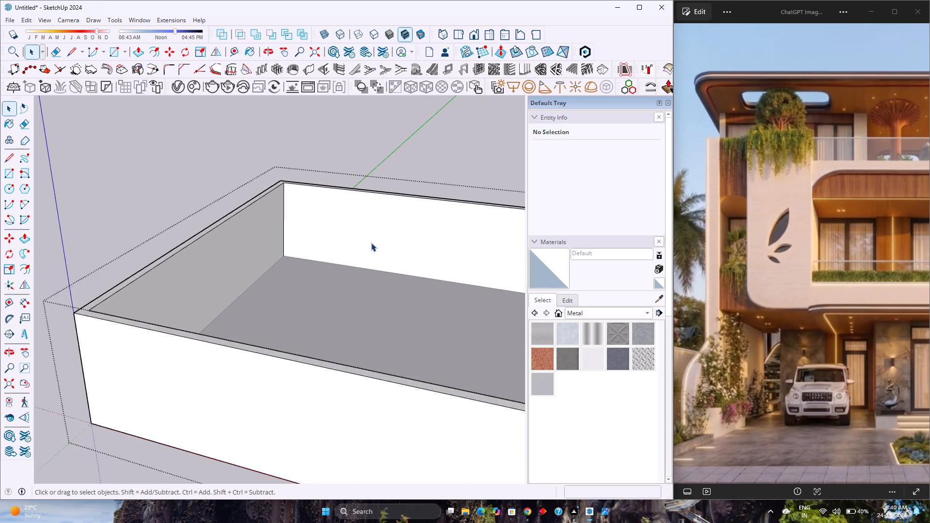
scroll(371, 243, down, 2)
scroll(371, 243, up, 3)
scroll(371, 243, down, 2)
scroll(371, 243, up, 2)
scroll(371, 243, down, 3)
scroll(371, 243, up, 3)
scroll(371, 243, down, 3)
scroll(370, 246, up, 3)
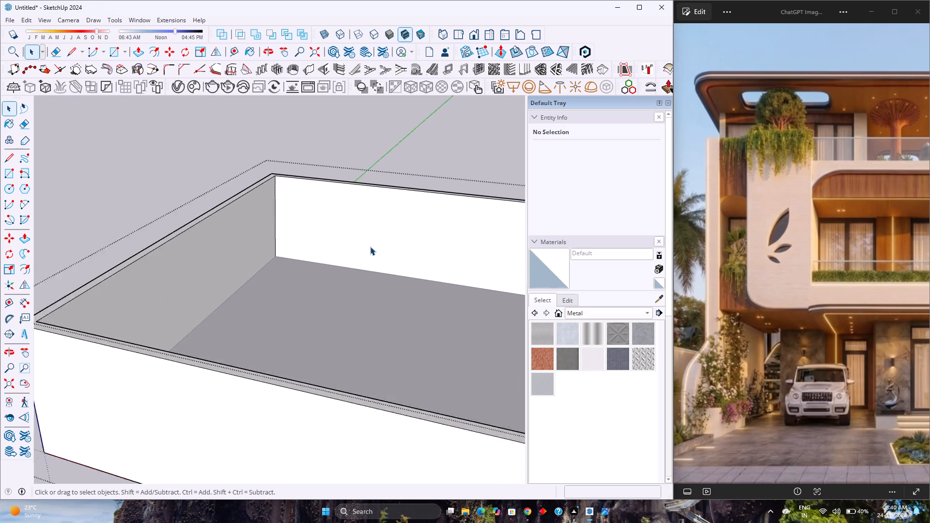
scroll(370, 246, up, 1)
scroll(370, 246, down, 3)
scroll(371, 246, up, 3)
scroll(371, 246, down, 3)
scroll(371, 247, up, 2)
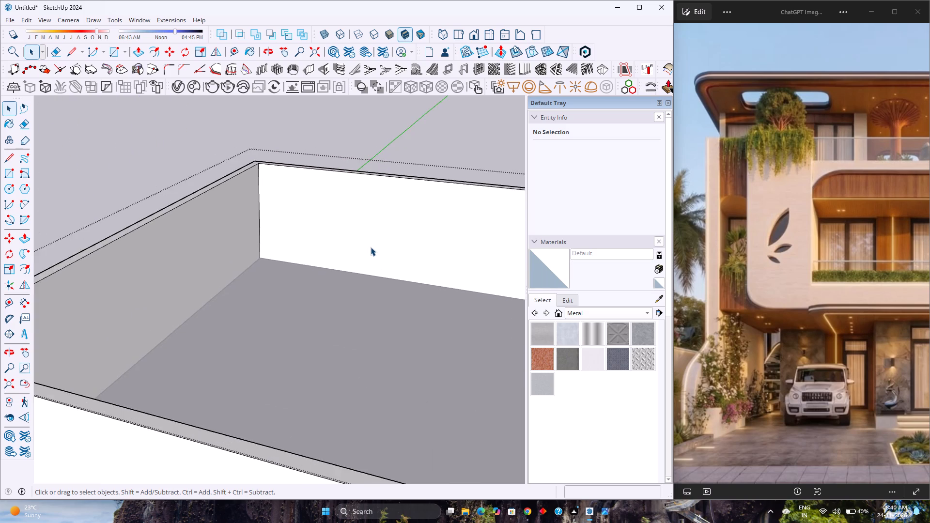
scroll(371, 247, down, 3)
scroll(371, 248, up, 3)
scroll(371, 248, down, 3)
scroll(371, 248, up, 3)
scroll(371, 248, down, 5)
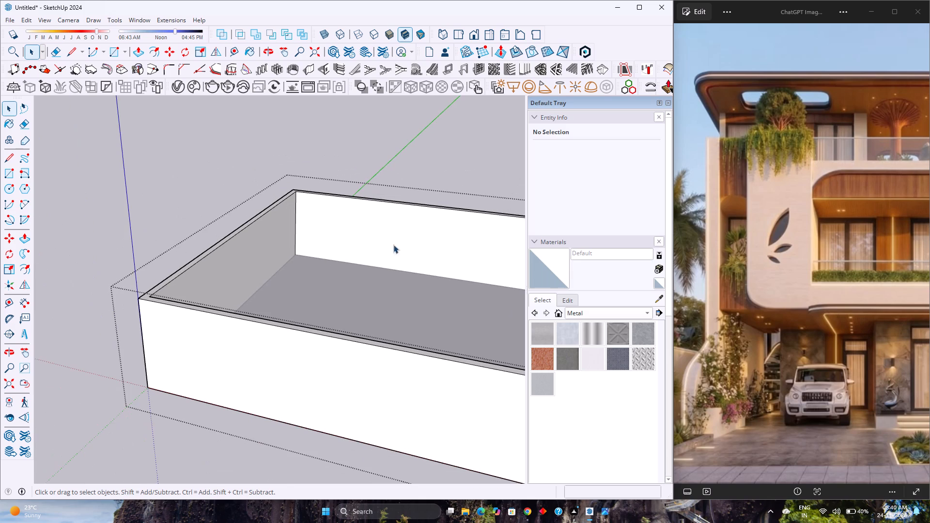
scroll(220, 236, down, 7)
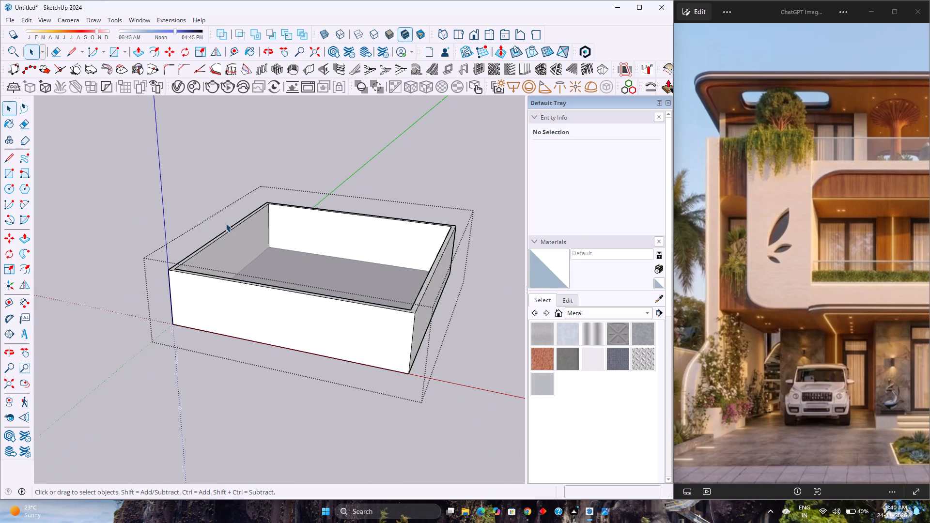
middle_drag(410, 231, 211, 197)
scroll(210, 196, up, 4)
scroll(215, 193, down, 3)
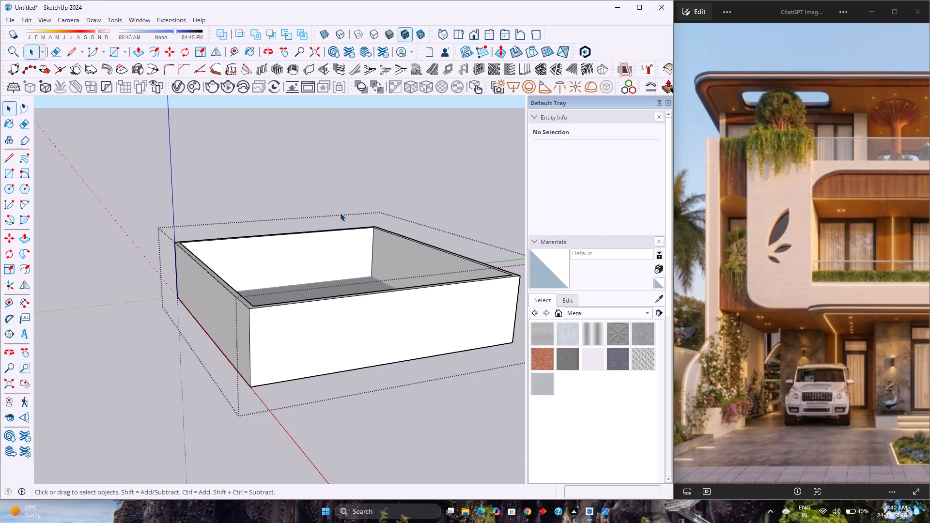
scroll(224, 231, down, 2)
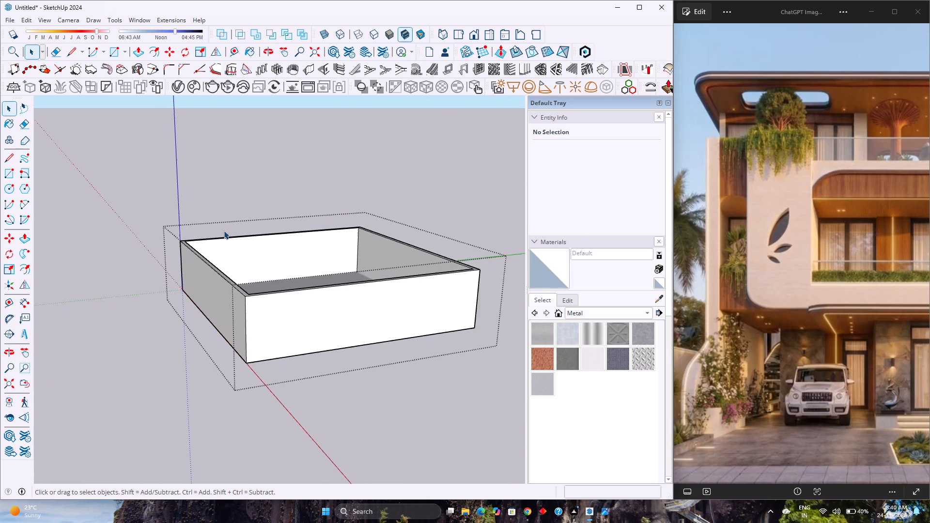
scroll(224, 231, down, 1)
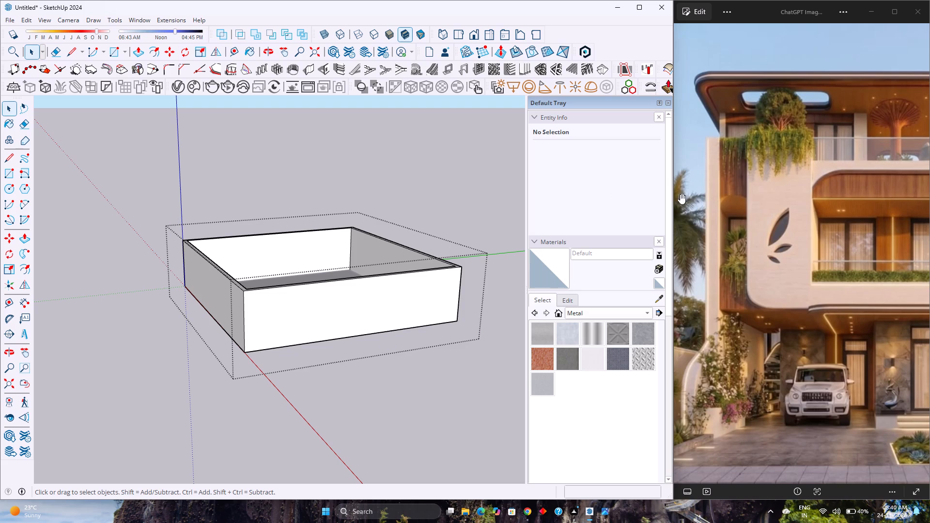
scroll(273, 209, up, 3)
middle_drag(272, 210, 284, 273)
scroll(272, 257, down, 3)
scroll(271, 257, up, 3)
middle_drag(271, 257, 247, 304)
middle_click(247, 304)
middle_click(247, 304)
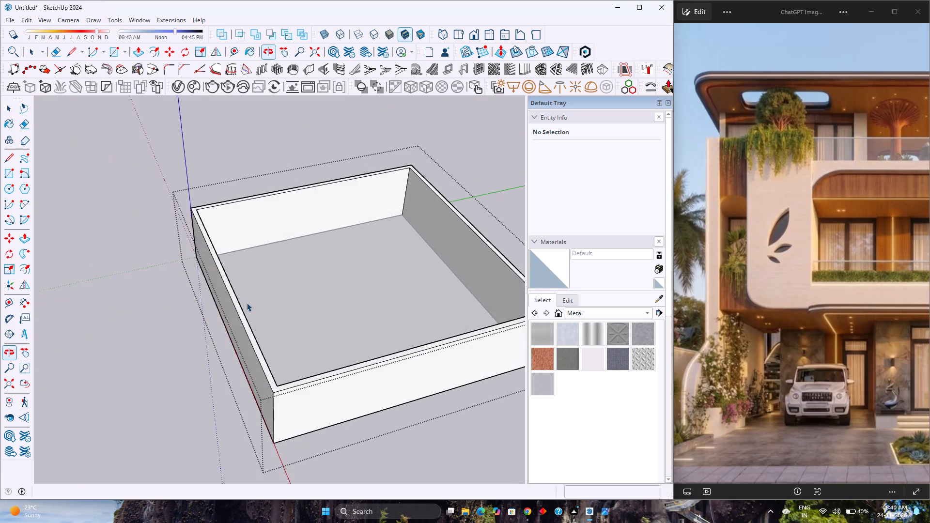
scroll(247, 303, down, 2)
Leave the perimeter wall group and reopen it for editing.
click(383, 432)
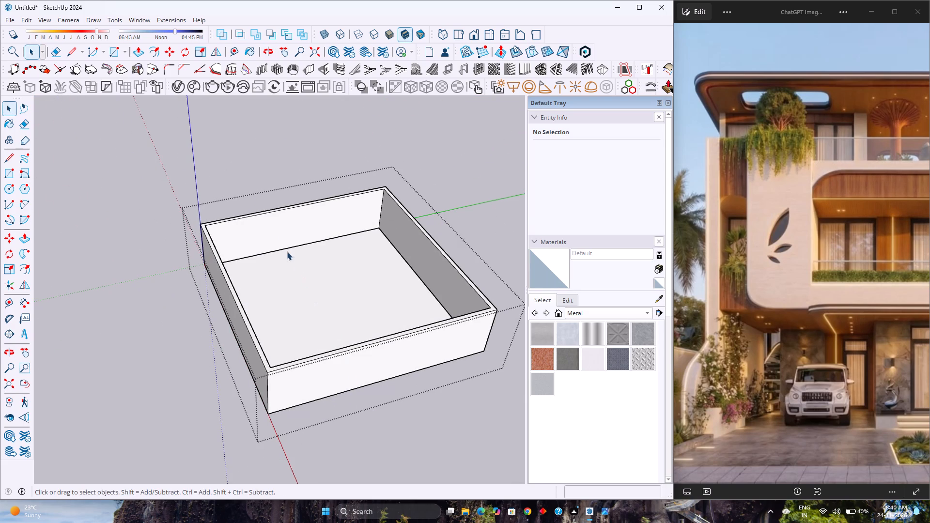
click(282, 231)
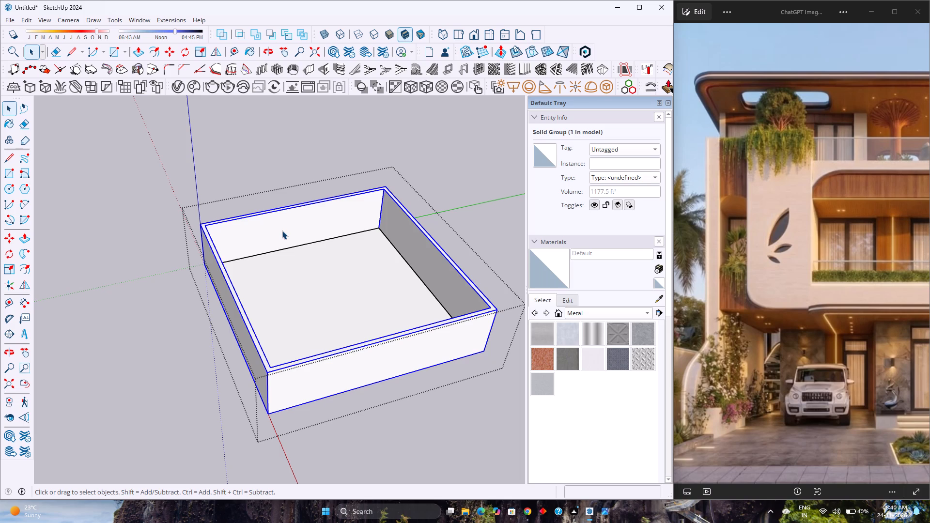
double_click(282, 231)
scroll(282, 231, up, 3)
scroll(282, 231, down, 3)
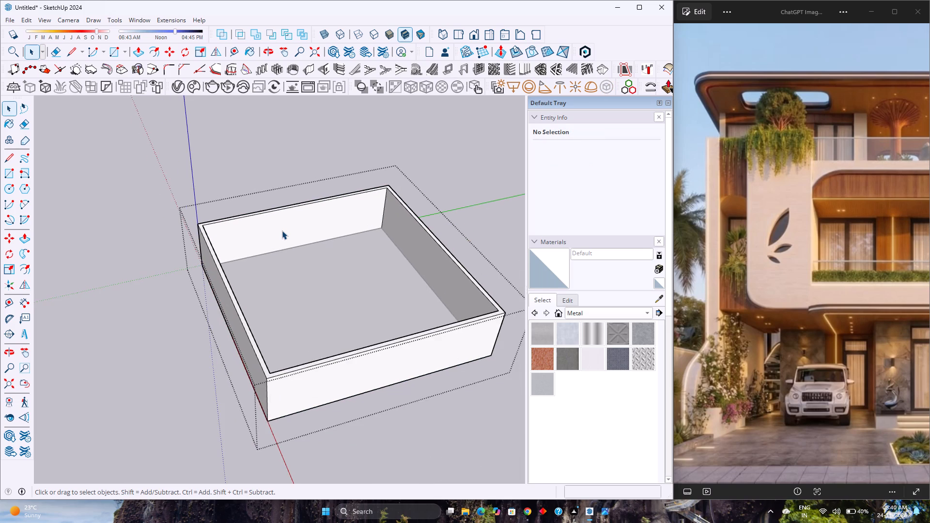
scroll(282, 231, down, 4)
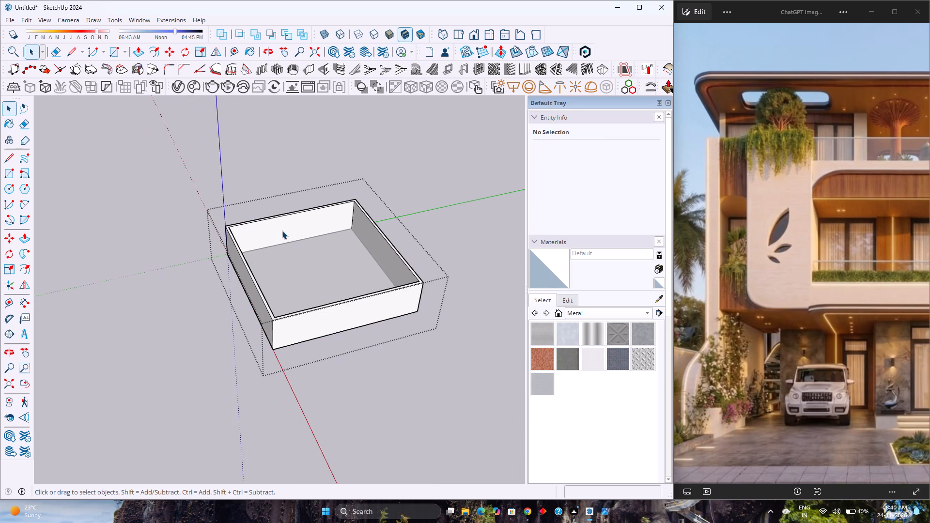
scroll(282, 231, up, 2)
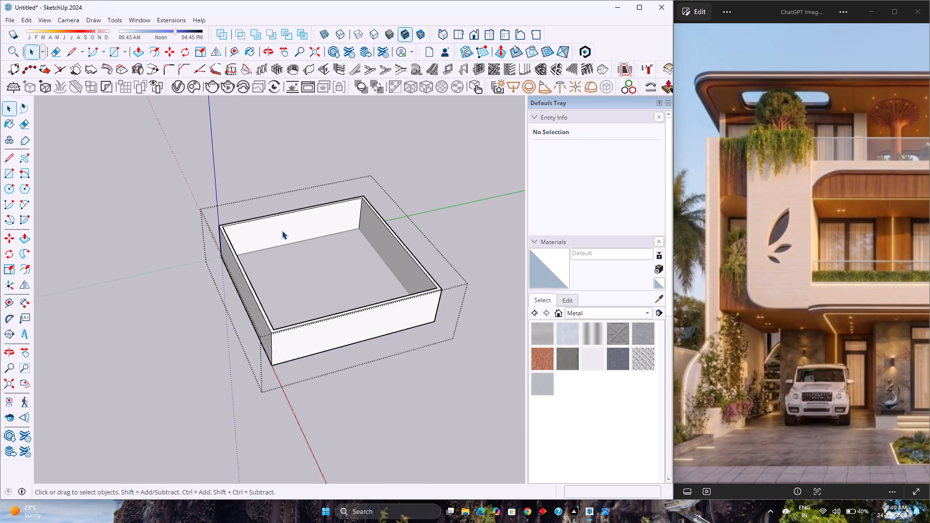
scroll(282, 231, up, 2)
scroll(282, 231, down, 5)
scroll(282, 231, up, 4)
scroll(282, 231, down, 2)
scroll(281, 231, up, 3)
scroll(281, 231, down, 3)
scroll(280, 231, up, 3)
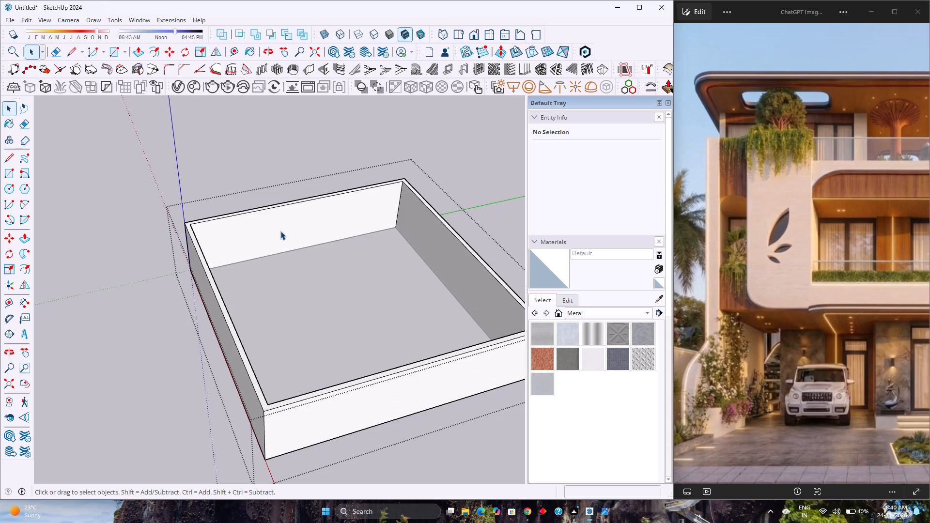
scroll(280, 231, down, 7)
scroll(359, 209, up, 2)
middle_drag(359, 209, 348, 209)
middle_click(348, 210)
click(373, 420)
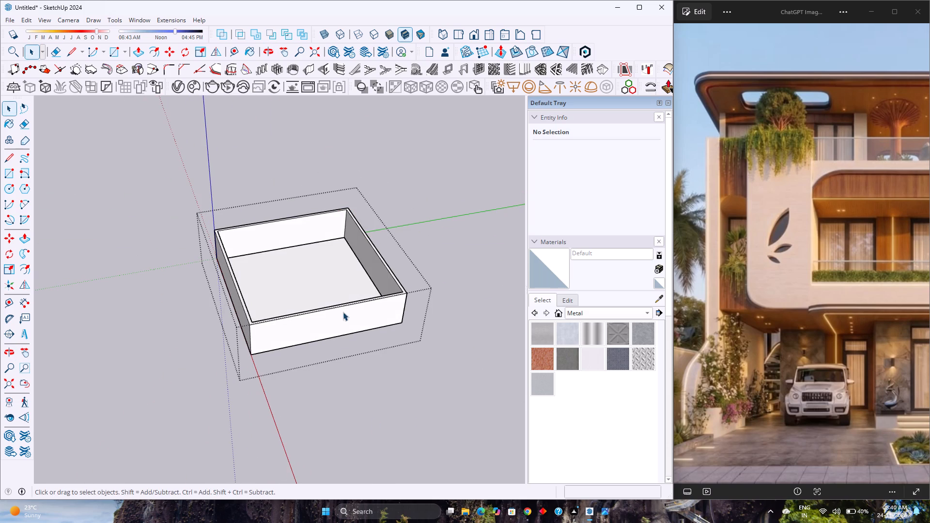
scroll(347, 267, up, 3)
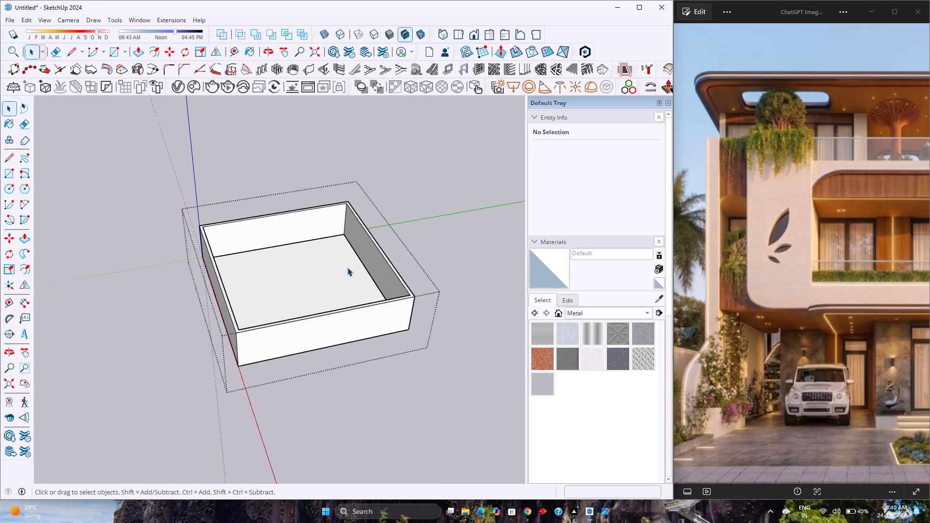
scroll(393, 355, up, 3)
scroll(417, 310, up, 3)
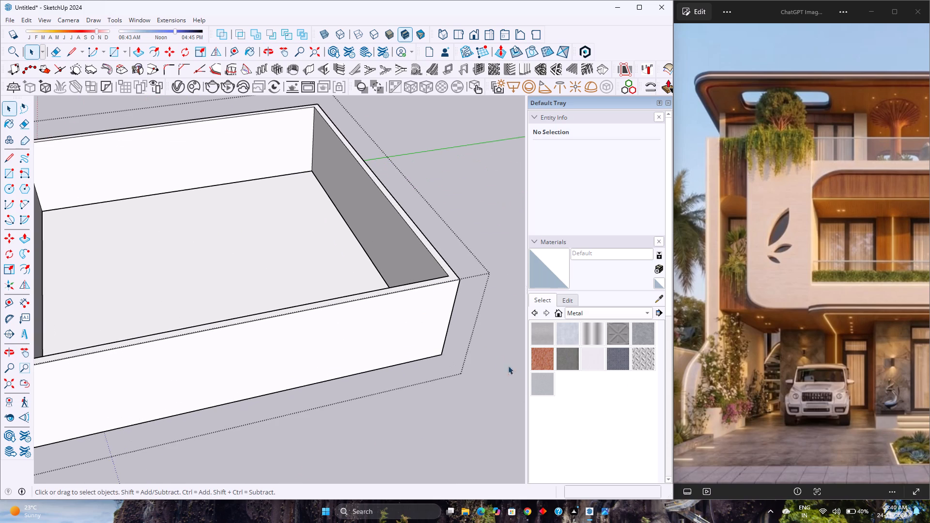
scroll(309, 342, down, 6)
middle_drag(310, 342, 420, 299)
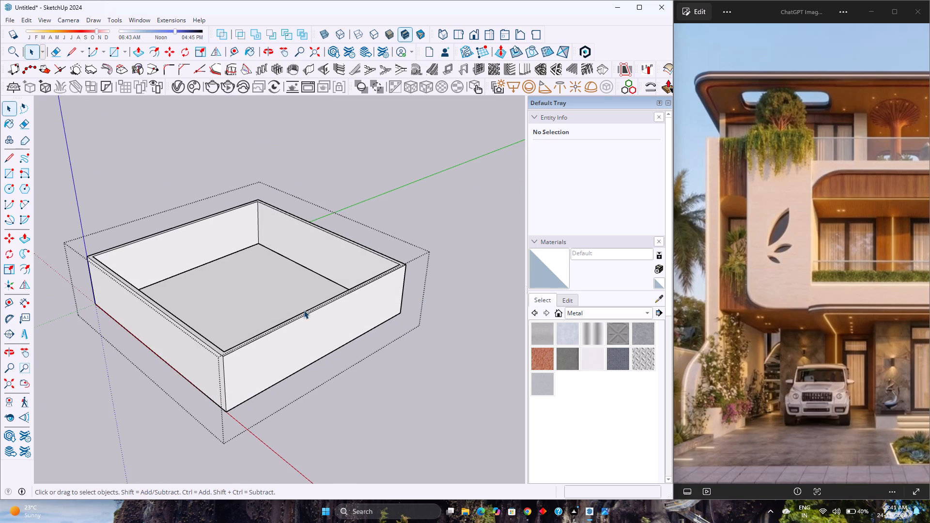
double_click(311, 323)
Compare the walled base from several sides with the full villa facade in the reference image.
scroll(311, 323, up, 3)
scroll(311, 323, down, 3)
scroll(684, 351, down, 3)
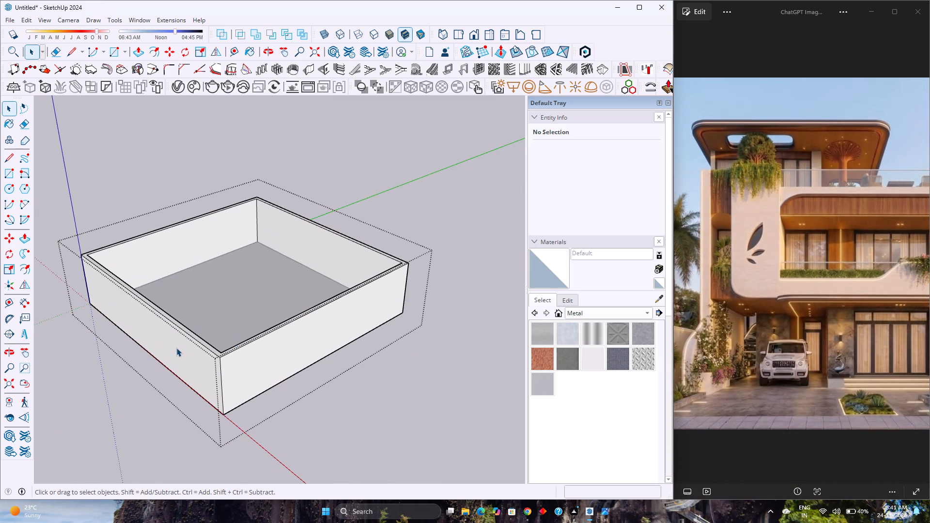
scroll(175, 348, down, 3)
scroll(175, 348, up, 3)
middle_drag(361, 372, 259, 369)
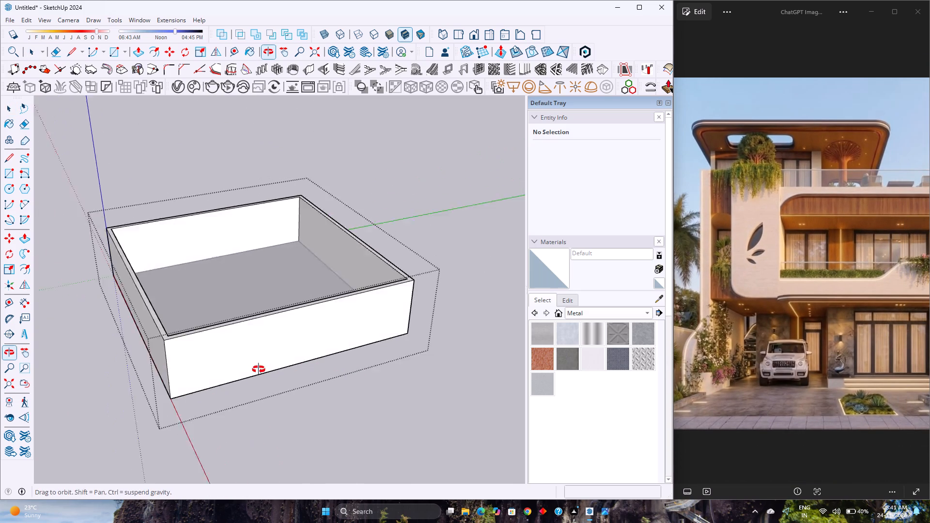
middle_drag(259, 369, 258, 369)
scroll(258, 369, up, 4)
scroll(258, 369, down, 4)
scroll(258, 369, up, 2)
scroll(258, 369, down, 3)
scroll(258, 369, up, 3)
scroll(257, 369, down, 2)
scroll(257, 369, up, 3)
scroll(257, 369, down, 7)
middle_drag(220, 370, 233, 370)
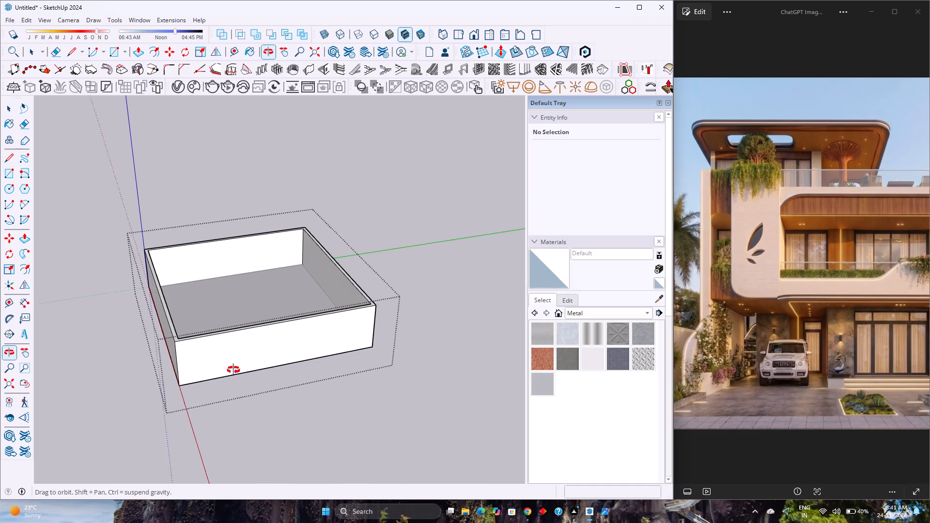
middle_drag(233, 370, 240, 370)
middle_click(240, 370)
scroll(240, 364, down, 3)
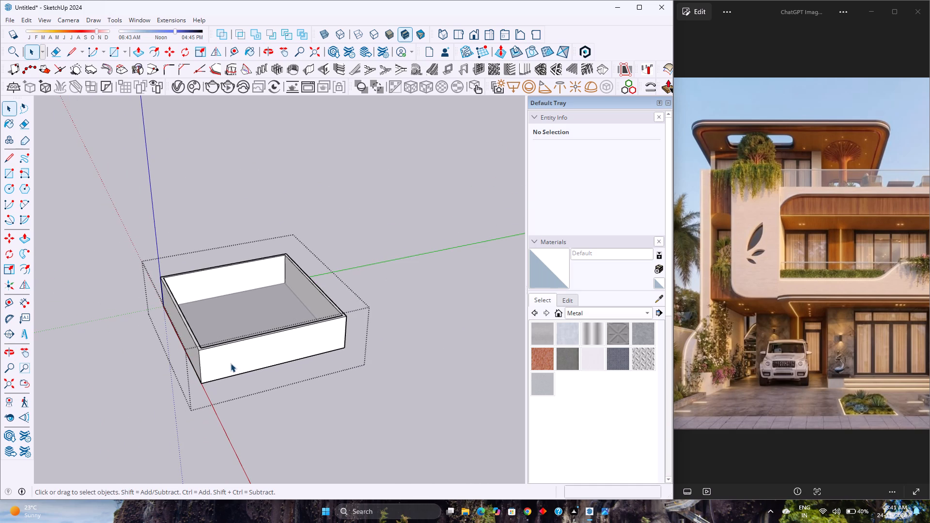
scroll(229, 360, up, 3)
scroll(227, 357, down, 3)
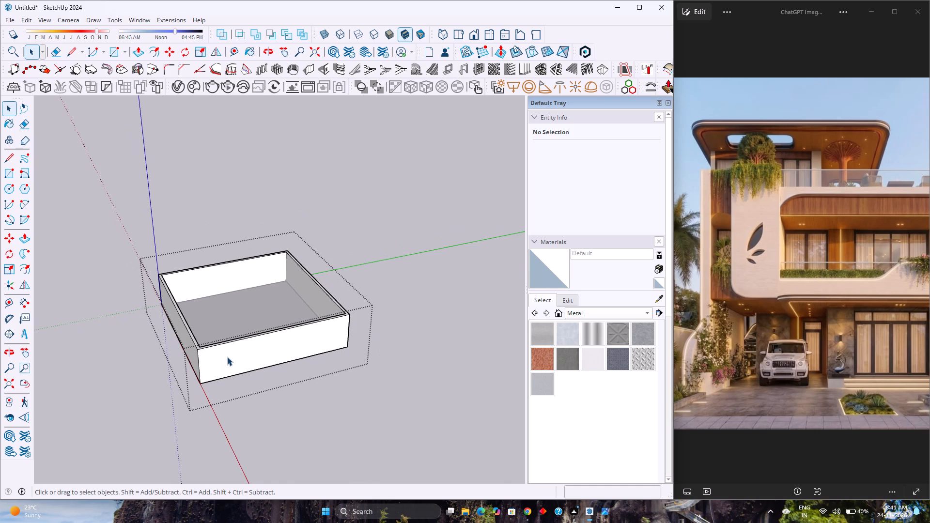
scroll(704, 358, down, 3)
scroll(704, 358, up, 3)
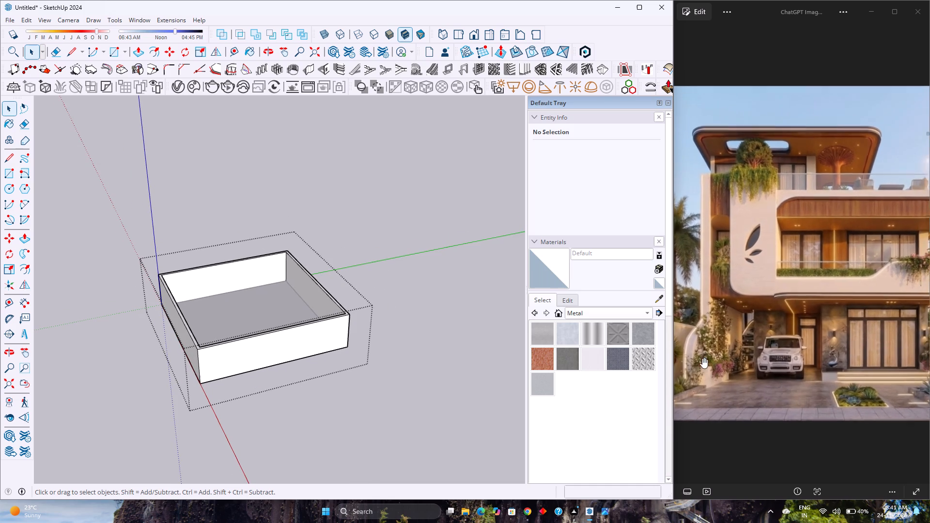
scroll(0, 347, down, 2)
scroll(0, 347, up, 3)
scroll(163, 354, down, 2)
scroll(163, 354, up, 3)
scroll(163, 354, down, 3)
scroll(163, 354, up, 3)
scroll(163, 354, down, 3)
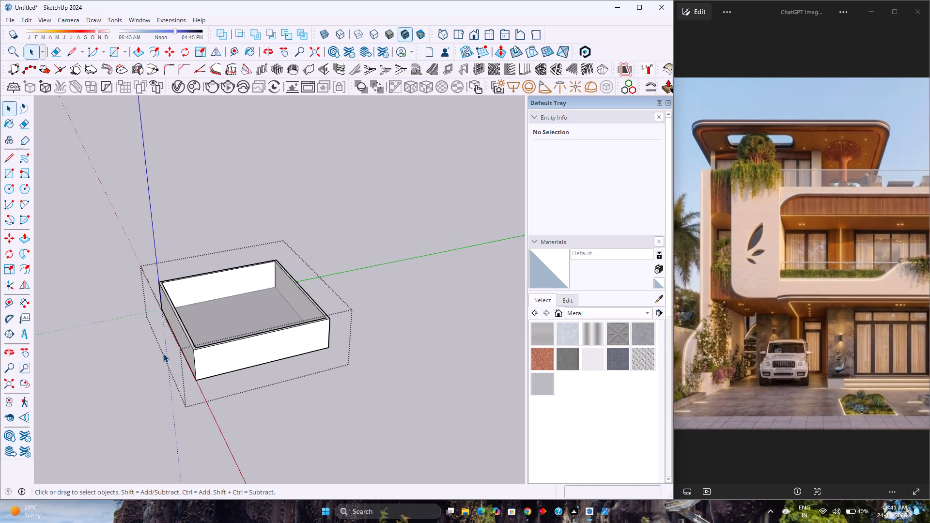
scroll(157, 356, up, 7)
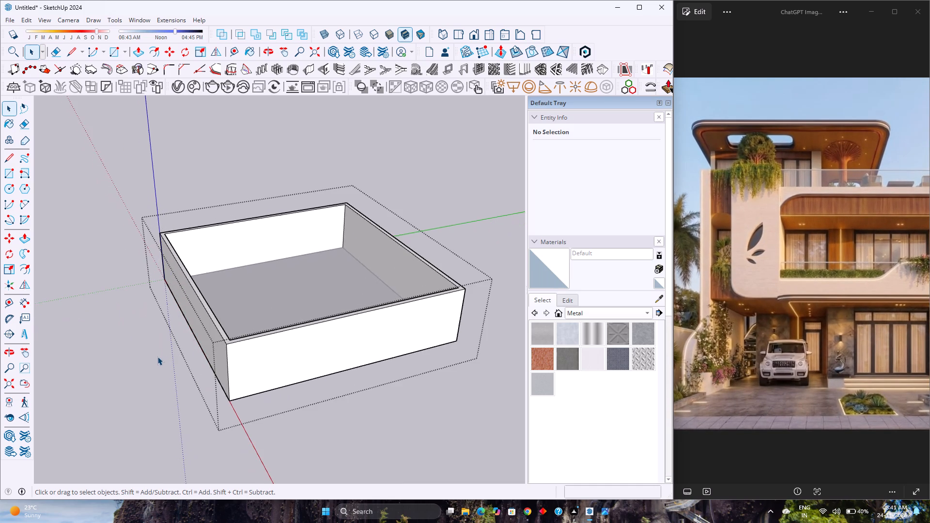
scroll(157, 356, up, 4)
middle_drag(251, 367, 102, 369)
middle_click(102, 369)
scroll(103, 365, down, 3)
middle_drag(209, 402, 200, 389)
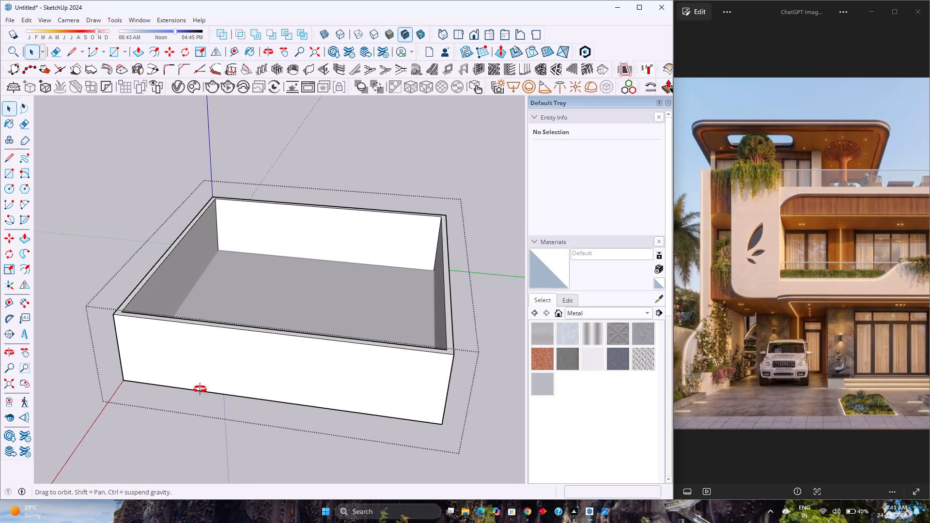
middle_drag(200, 389, 177, 296)
middle_click(177, 296)
scroll(184, 296, down, 3)
scroll(264, 236, up, 3)
middle_drag(264, 236, 234, 335)
middle_click(234, 335)
scroll(228, 332, down, 2)
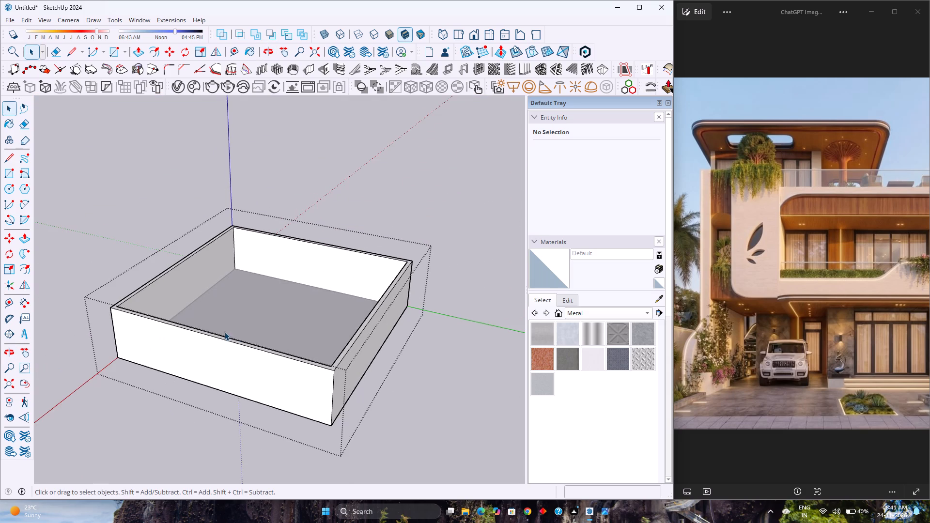
scroll(123, 282, up, 4)
scroll(123, 282, down, 4)
scroll(123, 282, up, 3)
scroll(123, 282, down, 3)
middle_drag(241, 396, 202, 344)
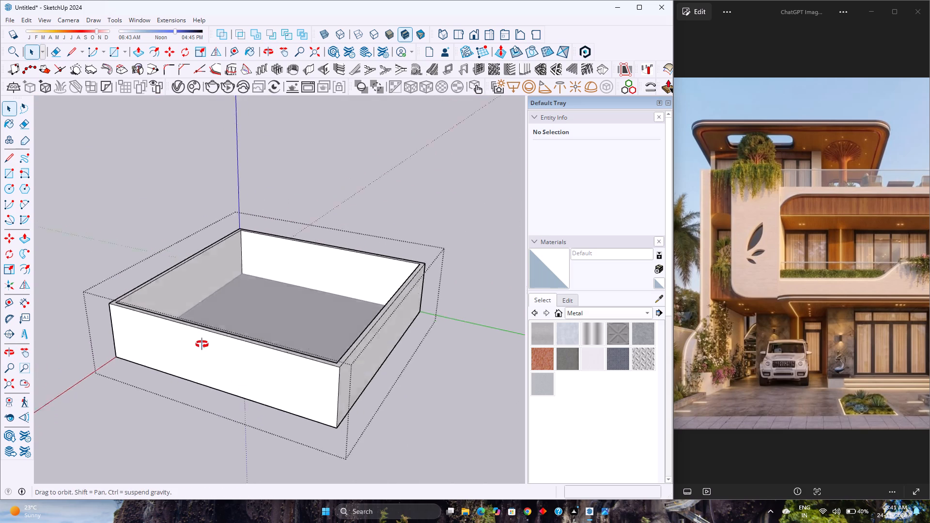
Examine the walled base from all sides and compare its front wall with the villa's ground-floor facade in the reference image.
middle_drag(202, 344, 192, 334)
middle_click(192, 333)
scroll(192, 333, up, 3)
scroll(192, 333, down, 4)
middle_drag(326, 322, 303, 411)
middle_click(303, 411)
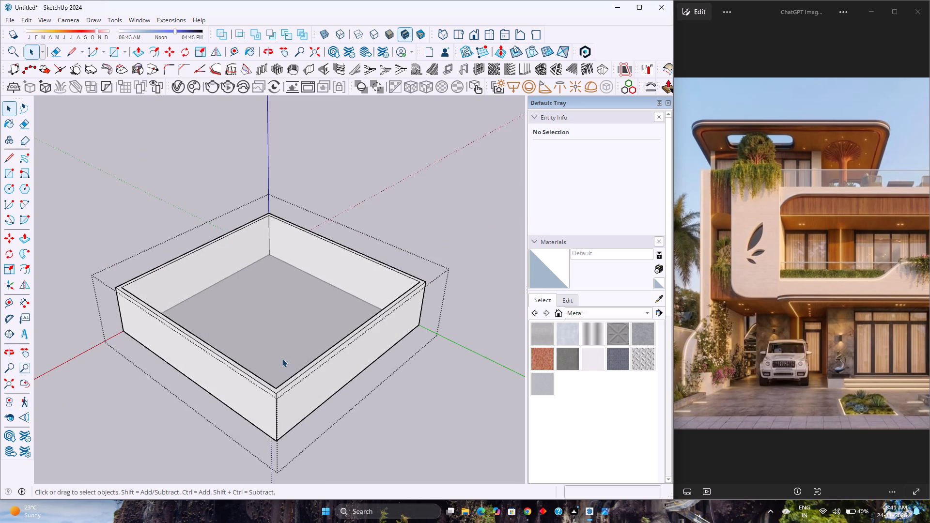
scroll(352, 294, down, 3)
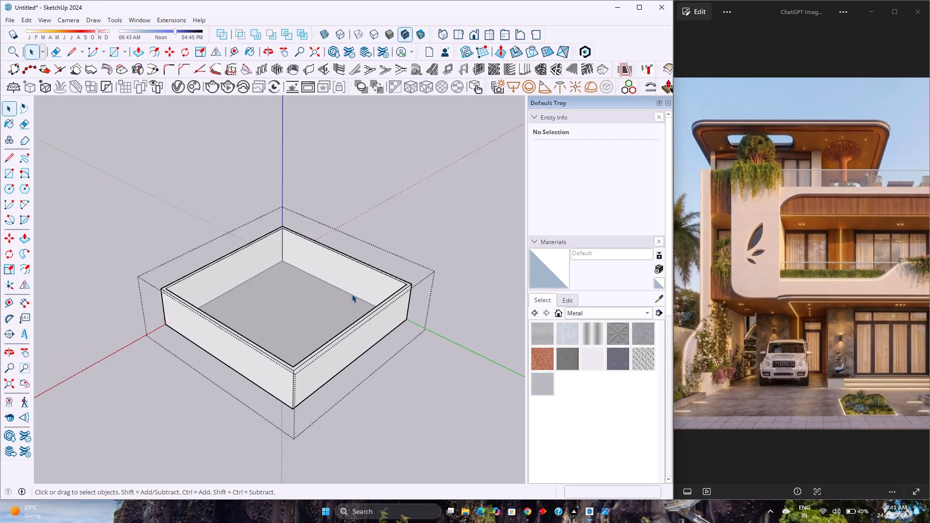
scroll(352, 294, up, 2)
scroll(352, 294, down, 2)
scroll(352, 294, up, 1)
scroll(286, 313, up, 2)
scroll(286, 313, down, 3)
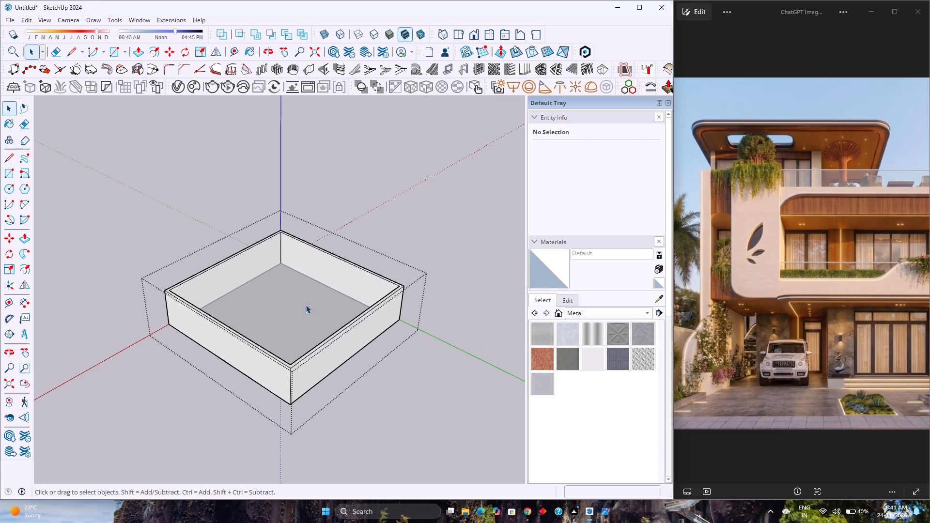
middle_click(306, 305)
middle_click(294, 310)
middle_click(302, 343)
scroll(323, 295, down, 3)
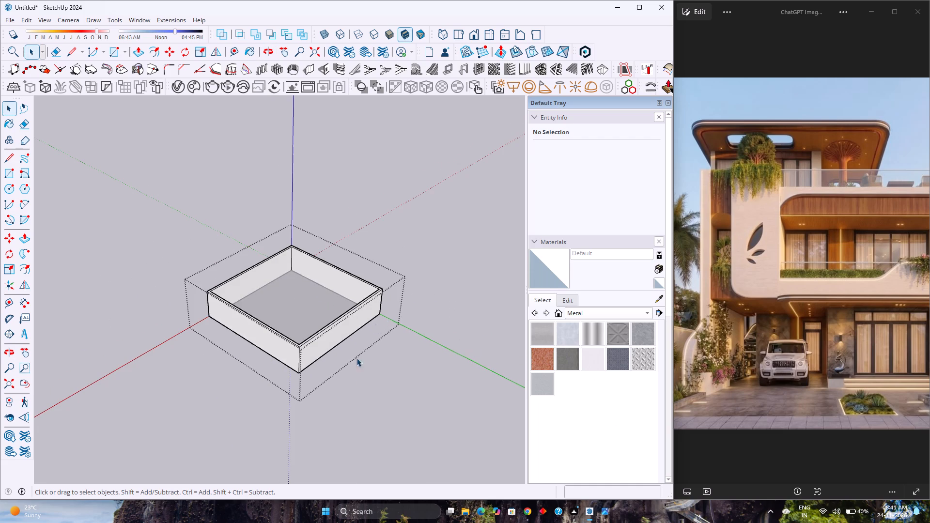
middle_click(330, 396)
scroll(341, 342, down, 4)
scroll(341, 342, up, 4)
scroll(341, 342, down, 1)
middle_click(365, 329)
middle_click(365, 329)
middle_drag(363, 329, 359, 460)
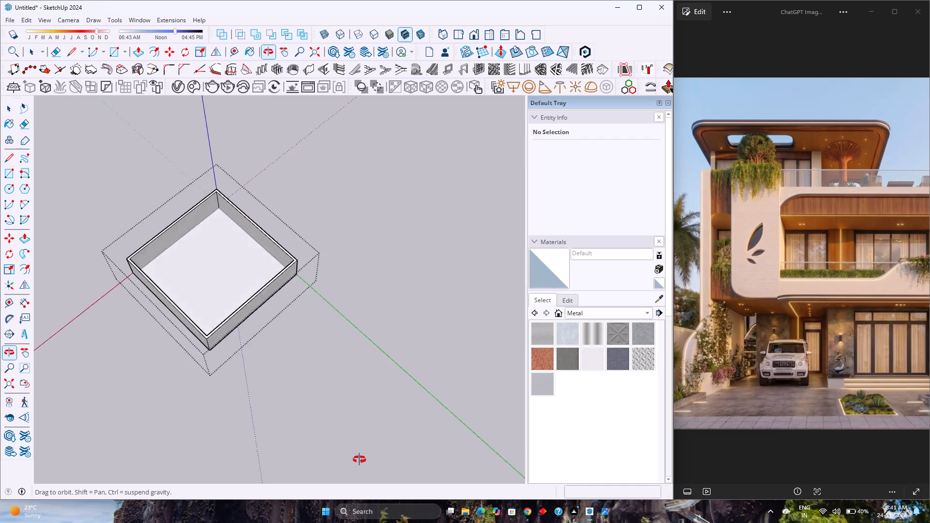
middle_drag(359, 460, 459, 407)
middle_click(459, 407)
scroll(181, 324, up, 3)
middle_click(182, 324)
middle_drag(233, 309, 377, 290)
middle_click(377, 290)
scroll(377, 290, down, 4)
middle_drag(312, 350, 441, 225)
middle_click(441, 225)
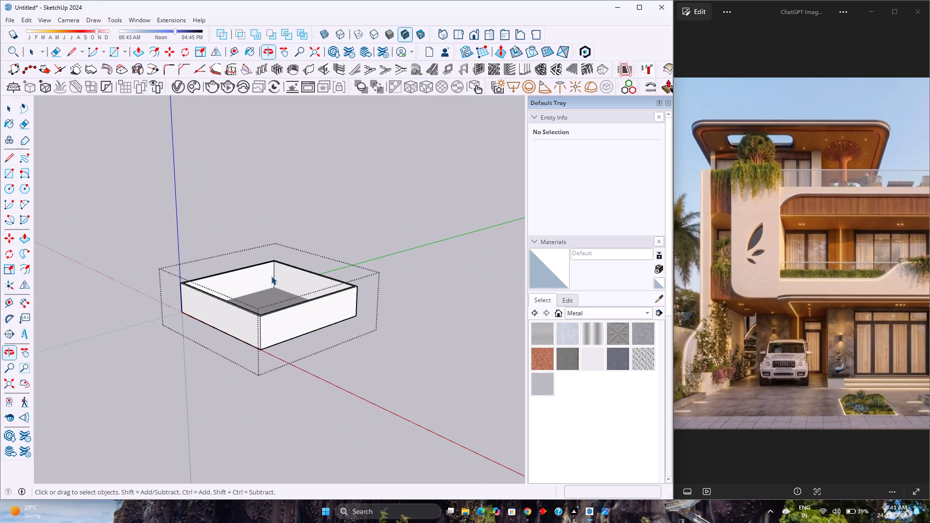
scroll(271, 276, down, 3)
middle_drag(224, 297, 531, 286)
middle_click(531, 287)
scroll(241, 313, up, 3)
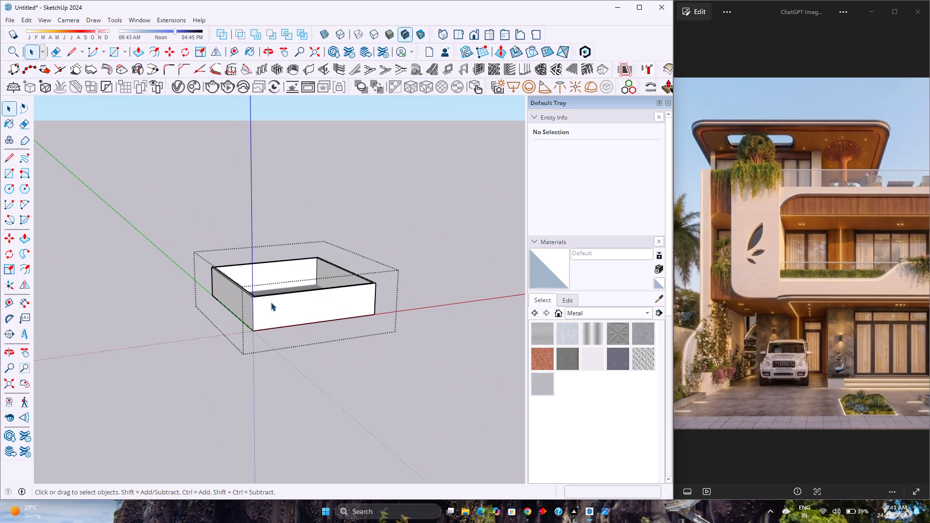
scroll(303, 296, up, 4)
middle_click(335, 320)
middle_drag(331, 319, 209, 226)
middle_drag(209, 226, 204, 223)
middle_click(151, 222)
scroll(155, 222, up, 1)
scroll(160, 221, down, 2)
scroll(160, 221, up, 3)
scroll(250, 301, up, 2)
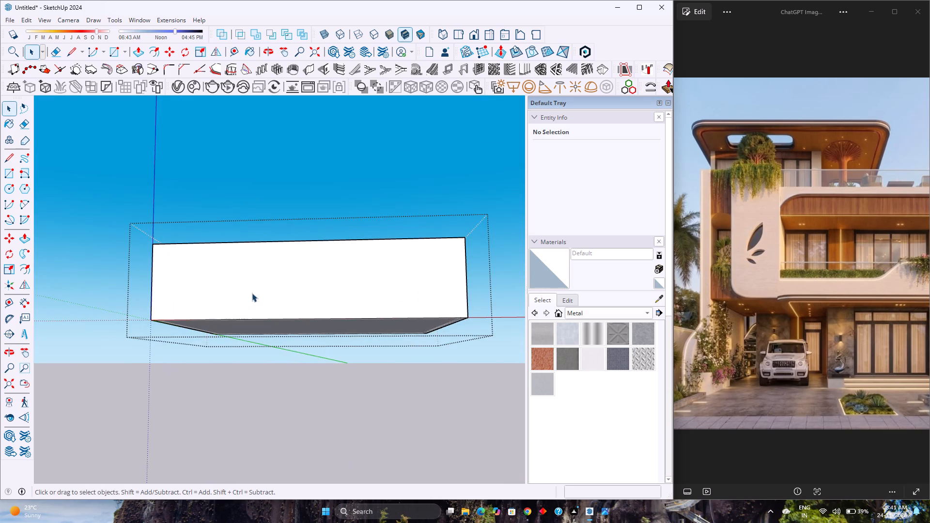
middle_drag(254, 290, 256, 379)
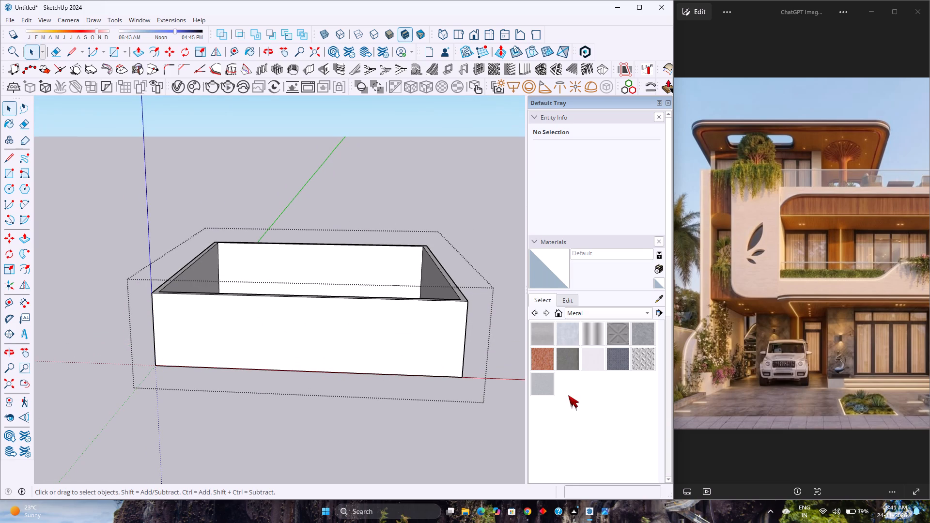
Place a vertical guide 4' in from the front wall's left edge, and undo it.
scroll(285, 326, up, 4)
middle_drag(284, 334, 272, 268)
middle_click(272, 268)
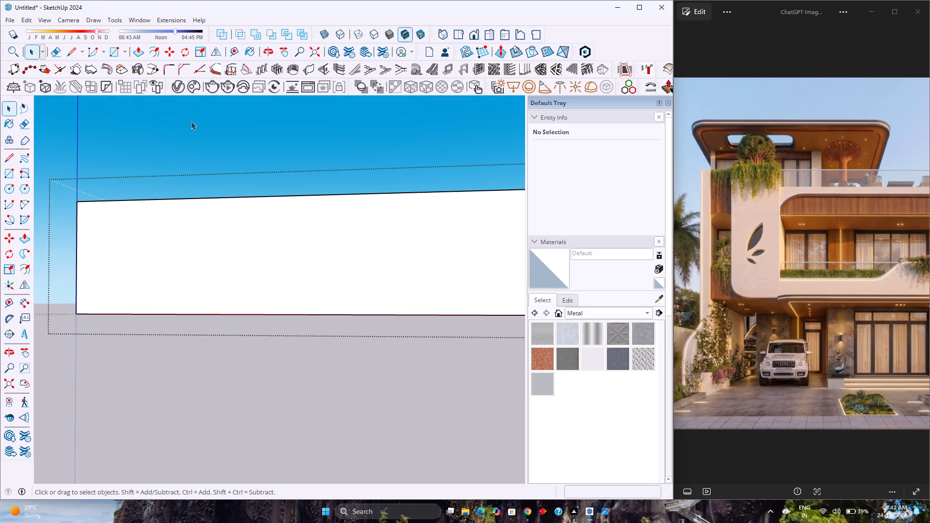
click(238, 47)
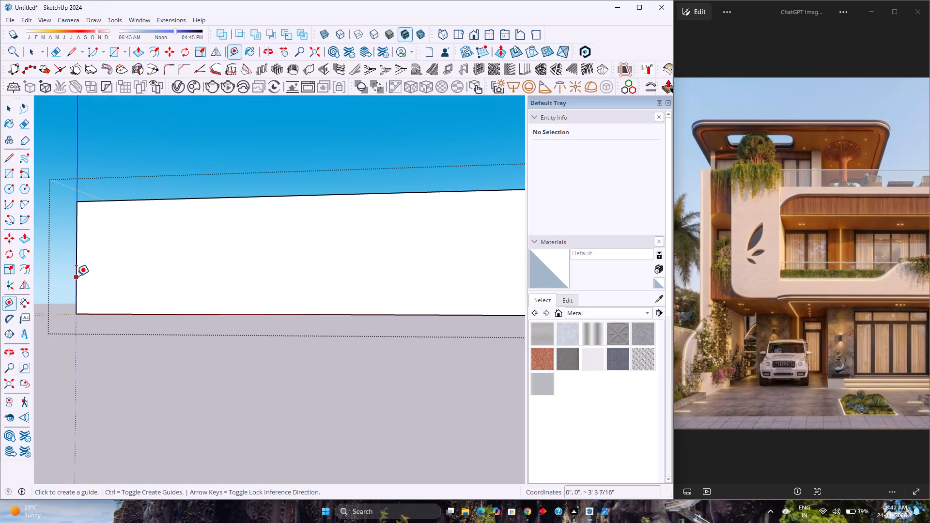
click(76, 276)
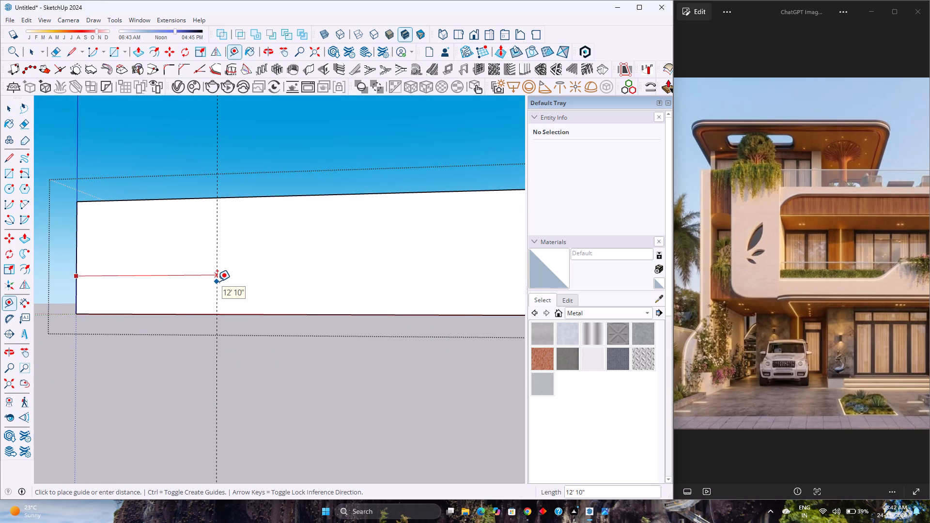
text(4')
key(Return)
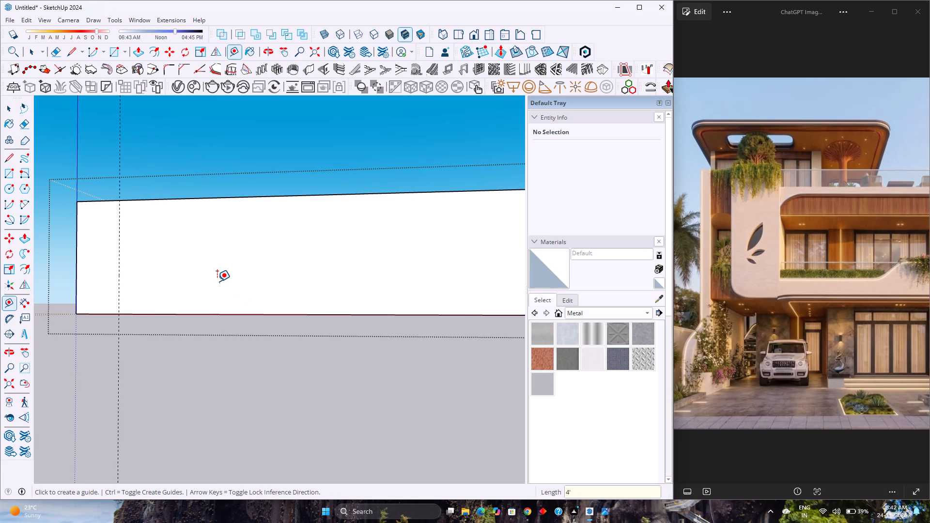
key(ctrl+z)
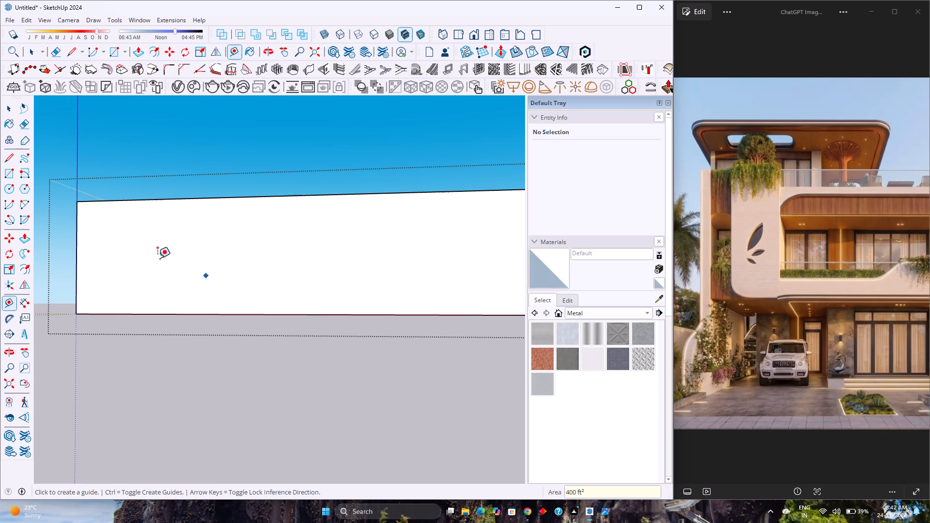
Place a vertical guide on the front wall face 7' in from its left edge.
click(76, 280)
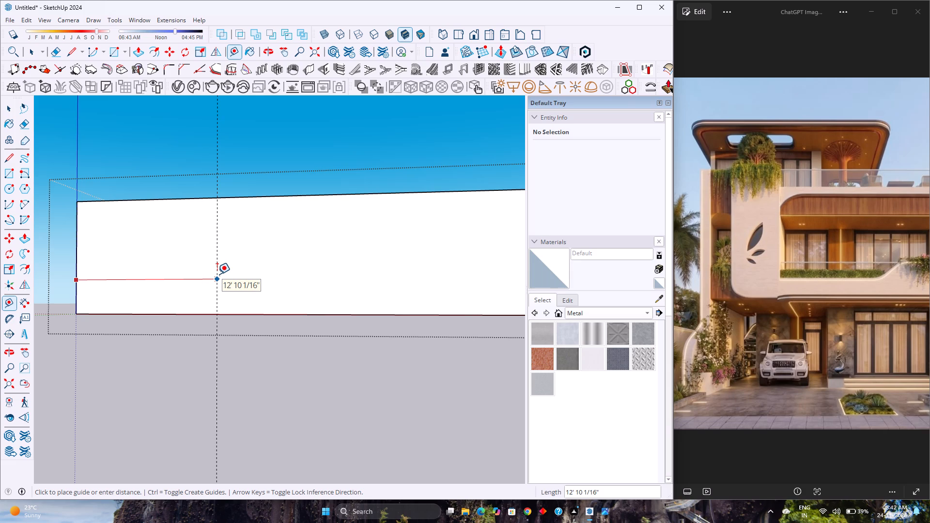
key(6)
key(BackSpace)
text(7')
key(Return)
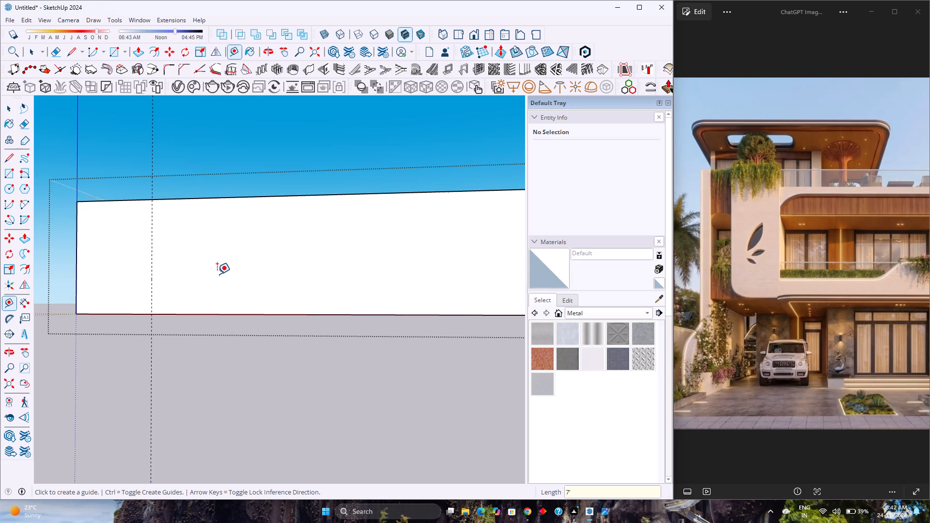
Add three more vertical guides across the front wall beyond the 7' guide, spaced successively 1'6", 3'6" and 1' apart.
middle_drag(148, 149, 180, 227)
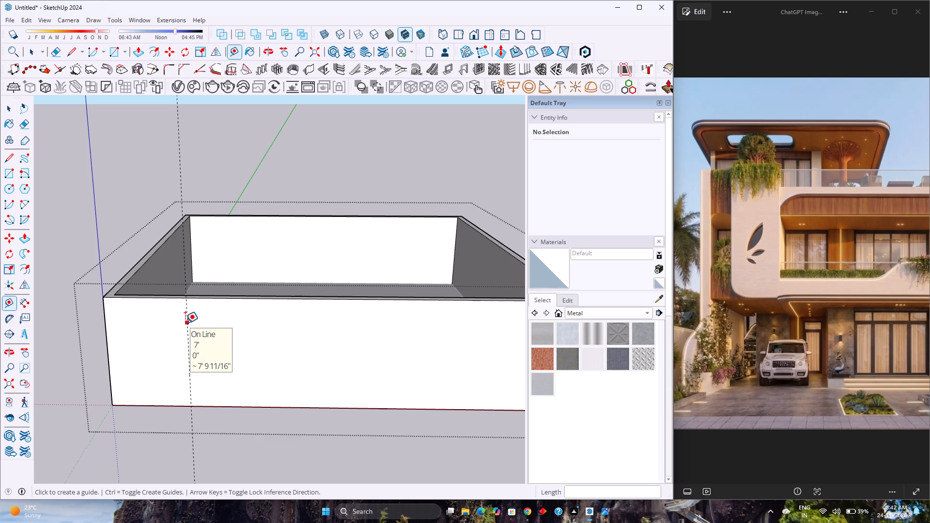
click(186, 323)
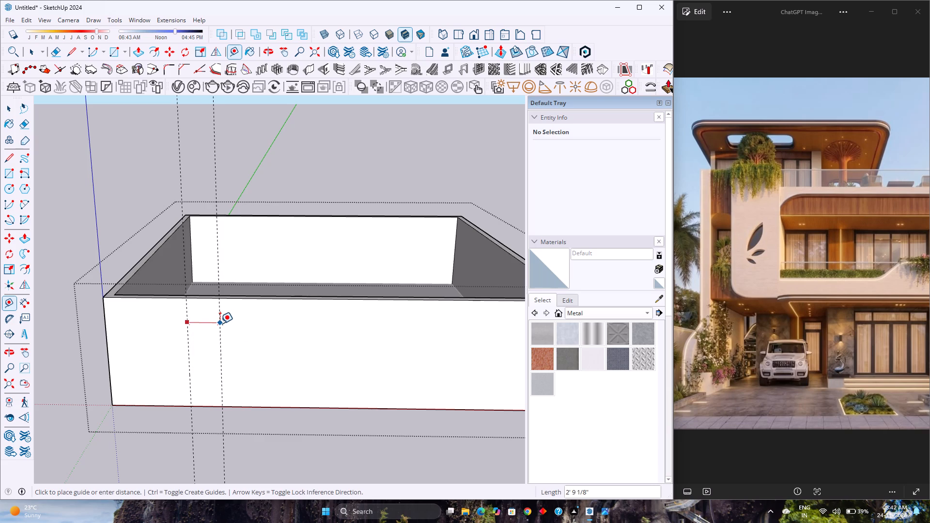
text(1'6)
key(Return)
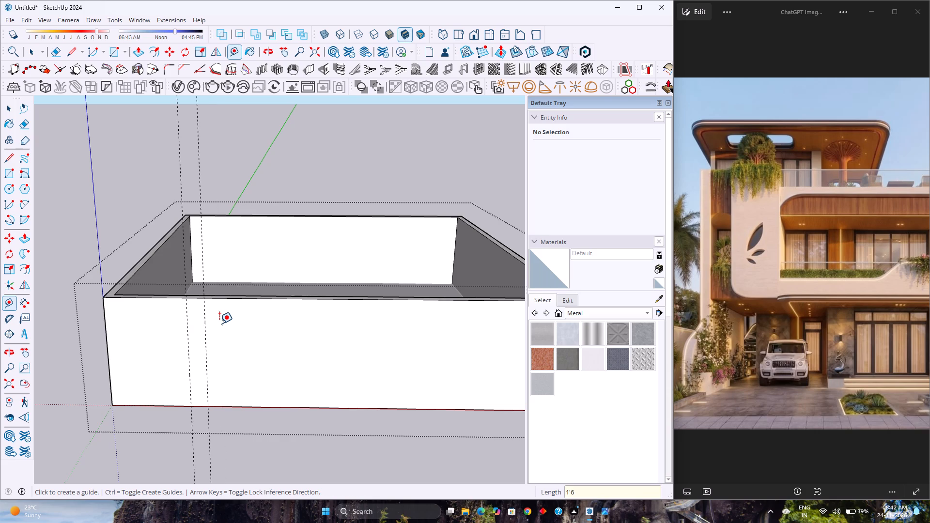
click(206, 354)
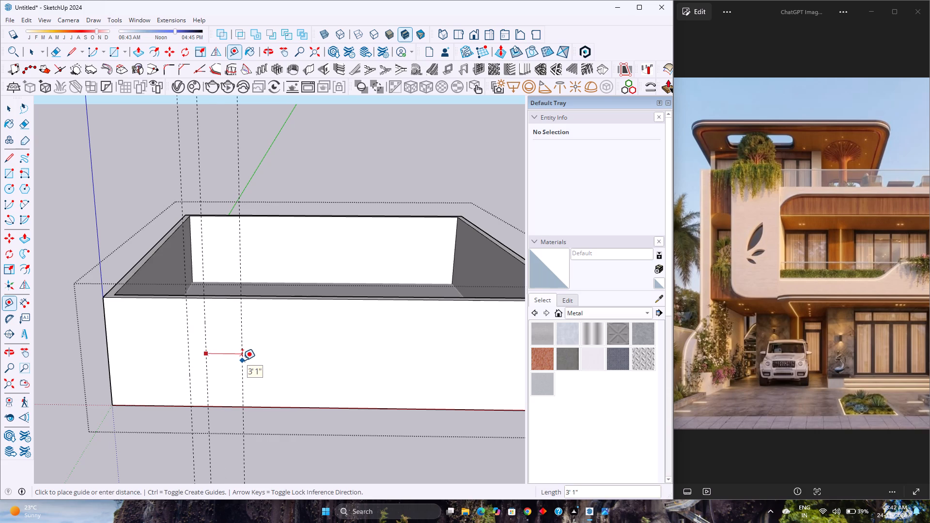
text(3'6)
key(Return)
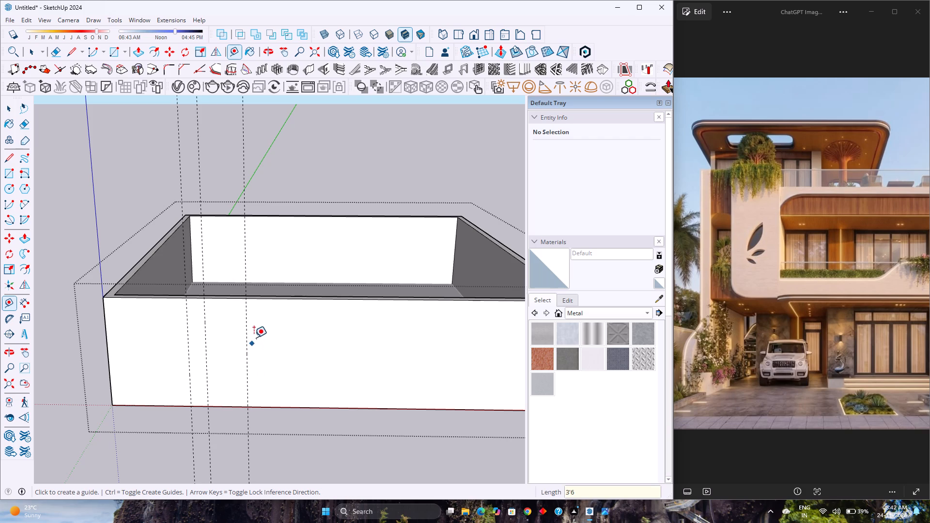
click(246, 325)
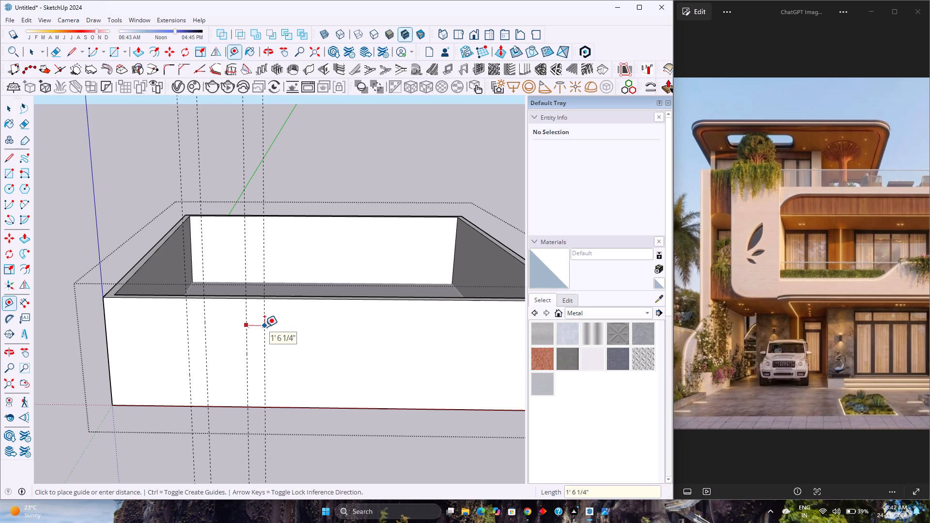
text(1')
key(Return)
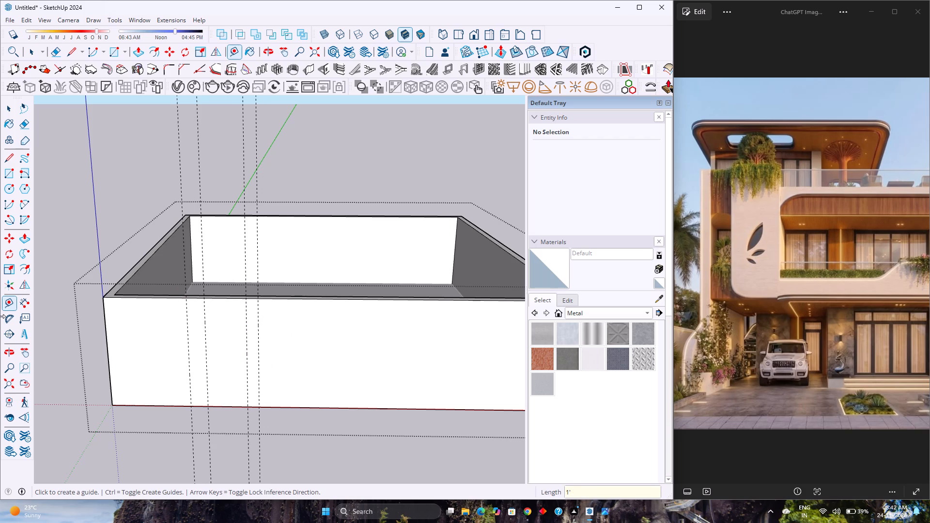
Draw a 10' vertical line on the front wall face along the last guide, from the bottom edge to the top edge.
scroll(3, 280, down, 2)
scroll(221, 369, down, 3)
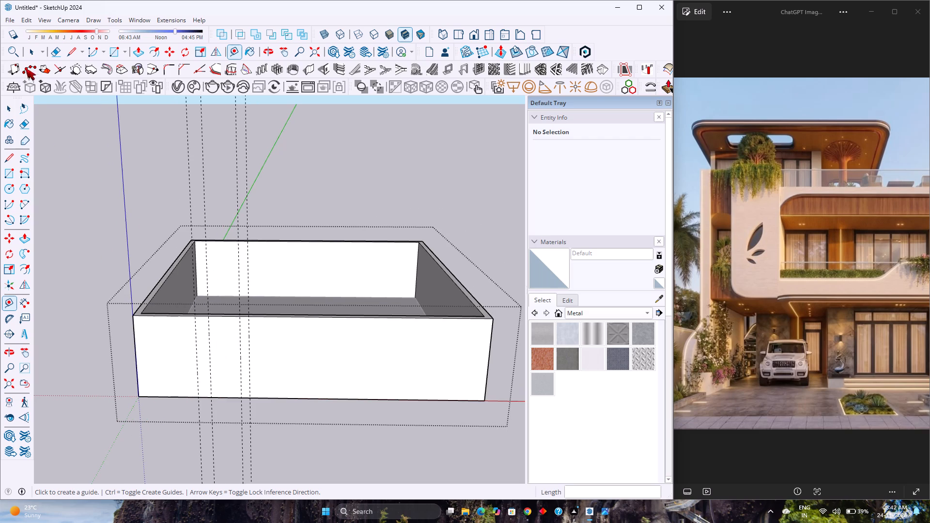
click(234, 52)
click(75, 54)
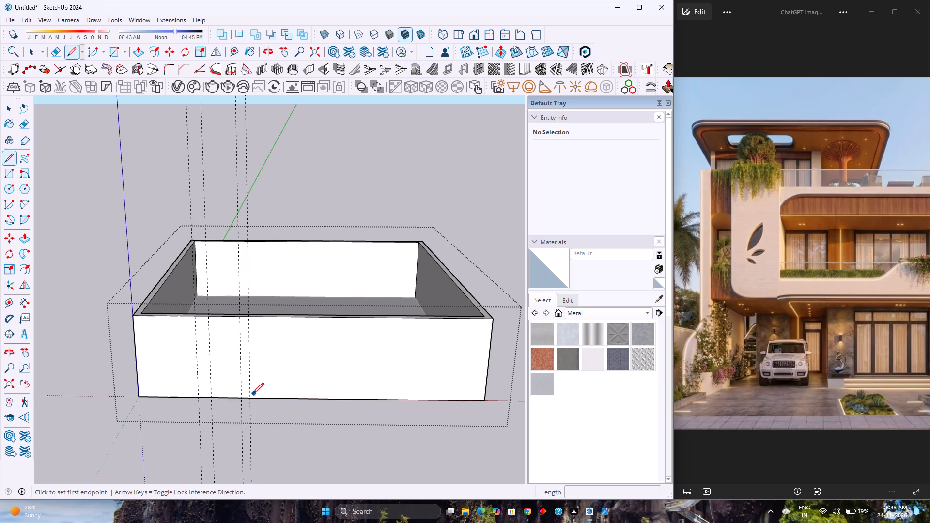
click(250, 399)
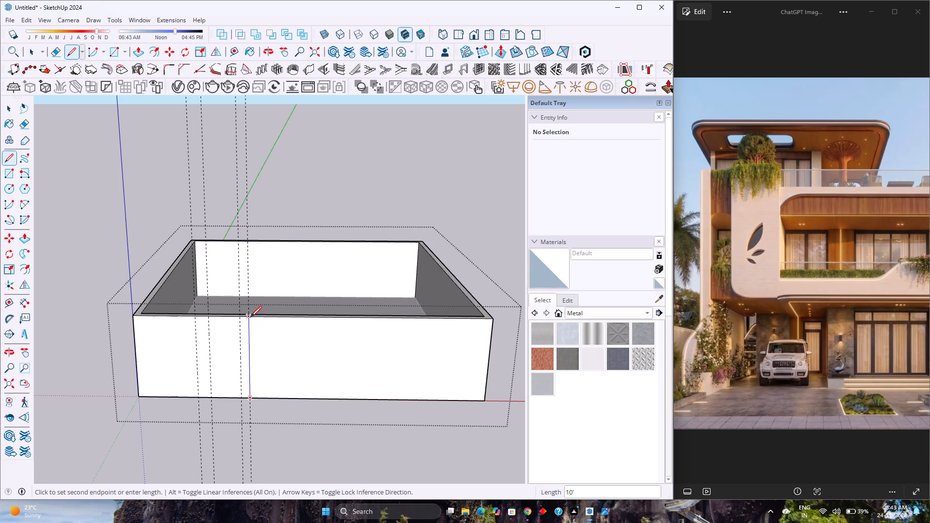
click(250, 317)
Copy the 10' vertical line on the front wall's outer face 9" back, onto the wall's inner face.
scroll(250, 316, down, 3)
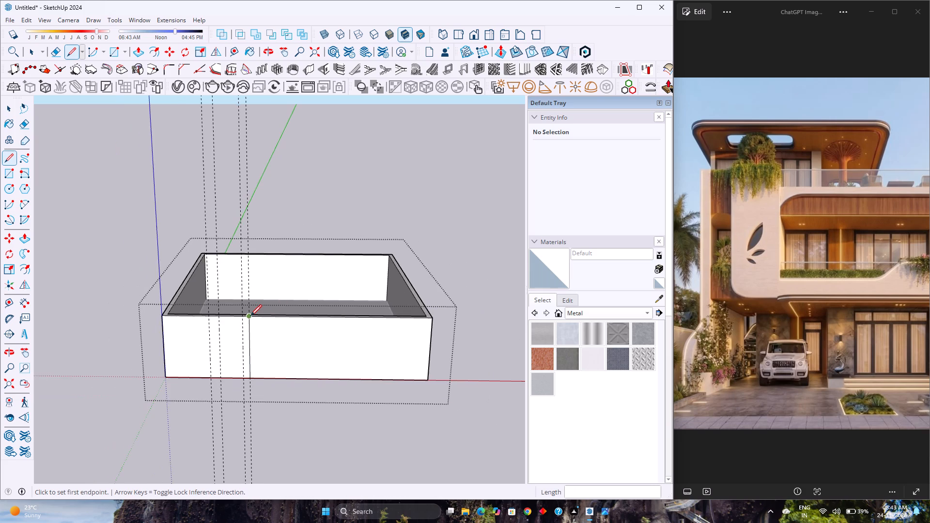
middle_drag(346, 301, 226, 492)
scroll(213, 362, up, 2)
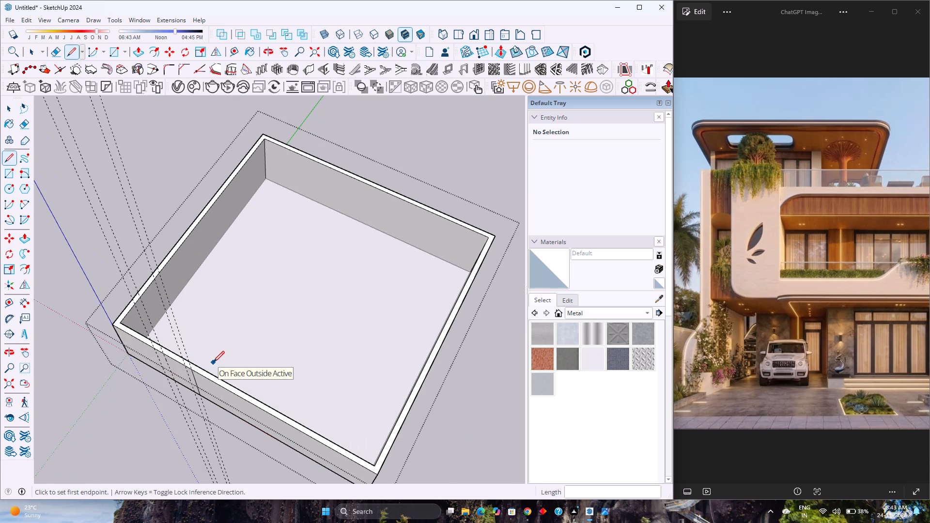
key(space)
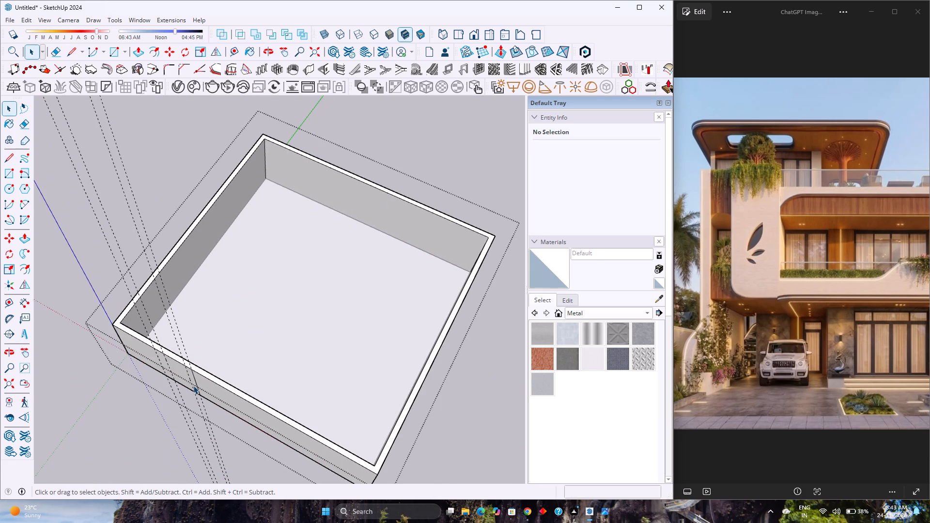
scroll(193, 385, up, 2)
middle_drag(193, 385, 238, 337)
scroll(194, 387, up, 3)
click(226, 358)
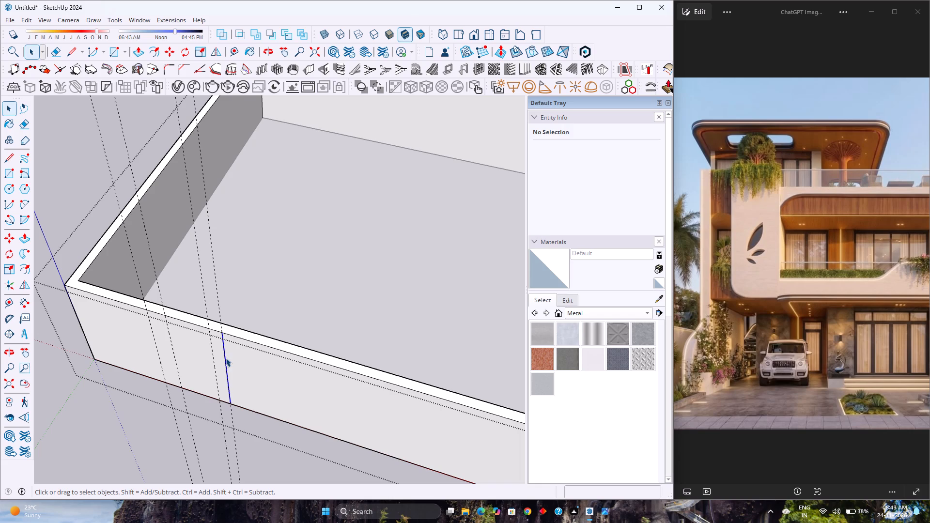
click(171, 53)
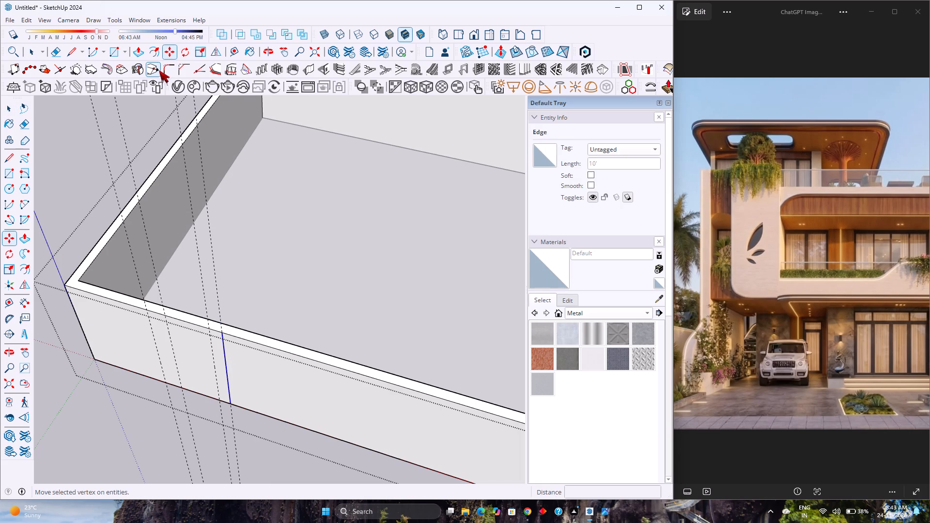
click(223, 333)
scroll(237, 316, up, 1)
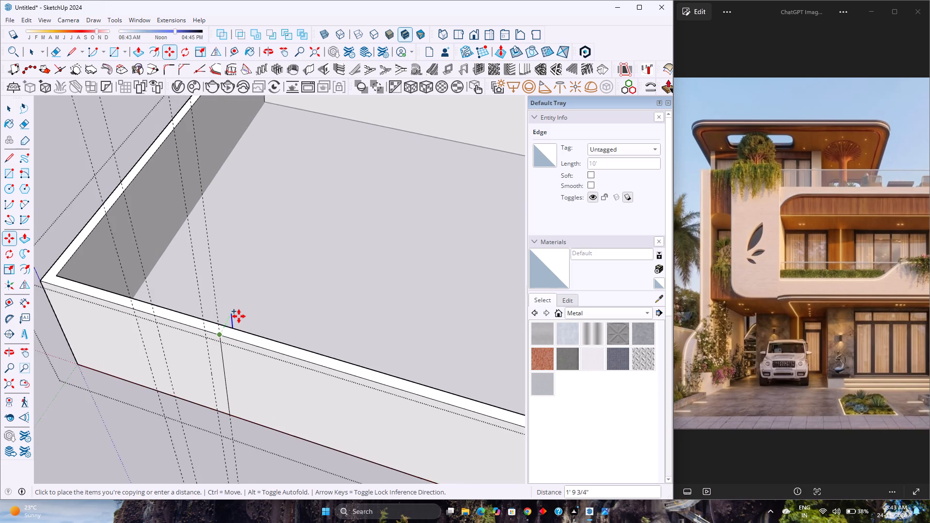
scroll(239, 316, up, 2)
middle_drag(239, 316, 126, 446)
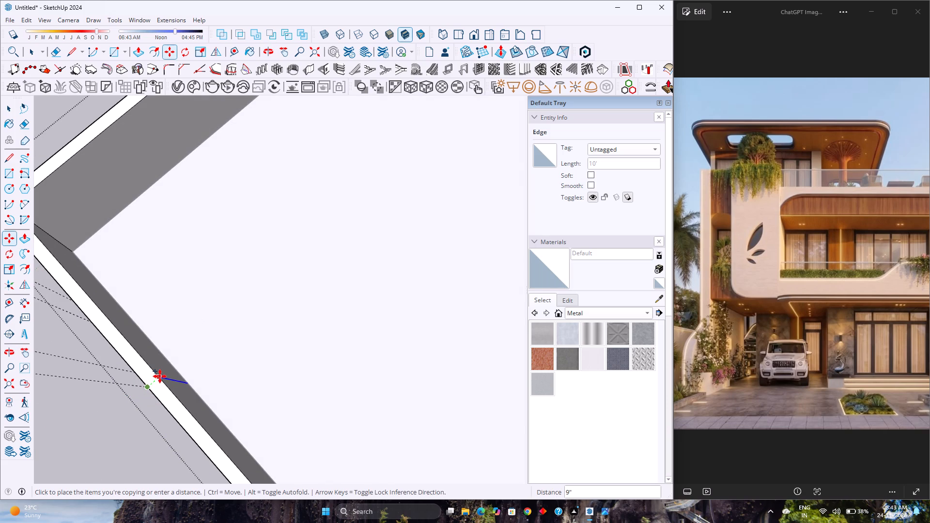
click(160, 376)
Move the copied vertical line 1' along the red axis, away from the left side wall.
click(157, 377)
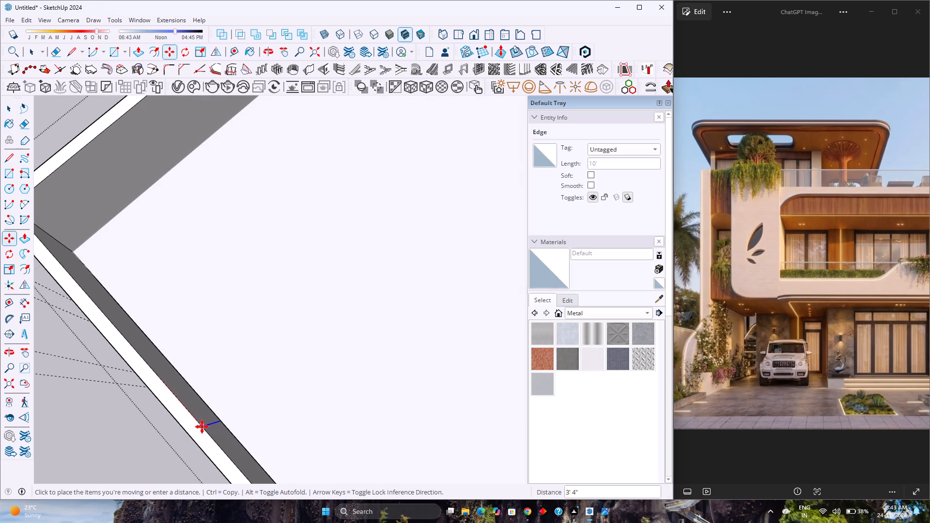
key(Right)
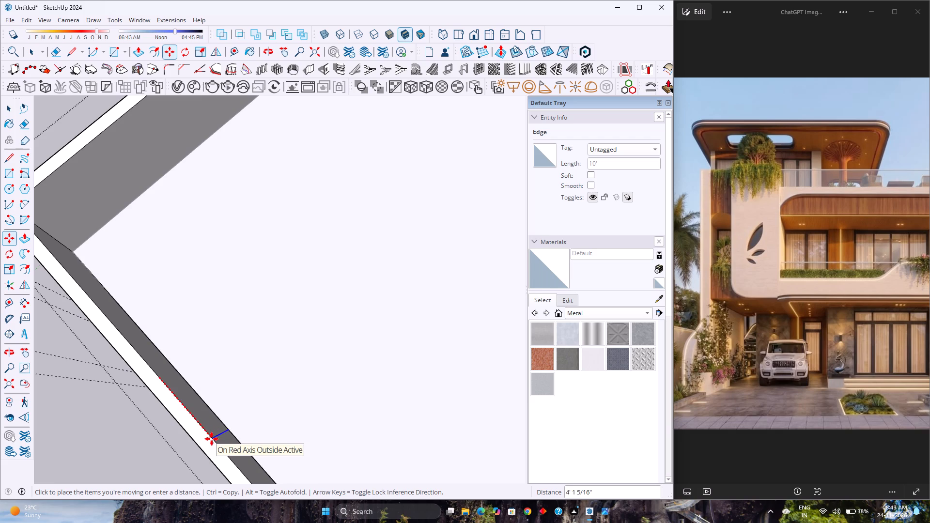
key(1)
key(apostrophe)
key(Return)
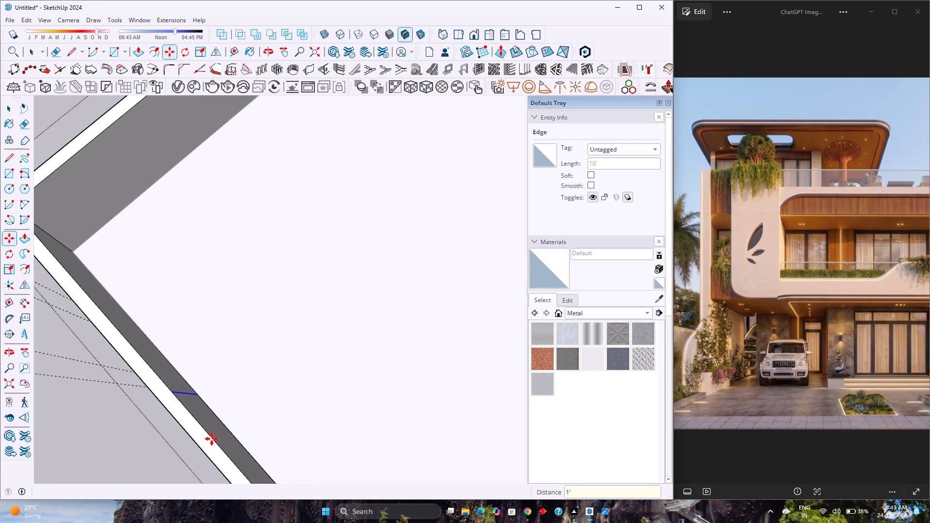
Push/Pull the left section of the front wall's inner face 13' into the ground floor.
middle_drag(167, 406, 253, 474)
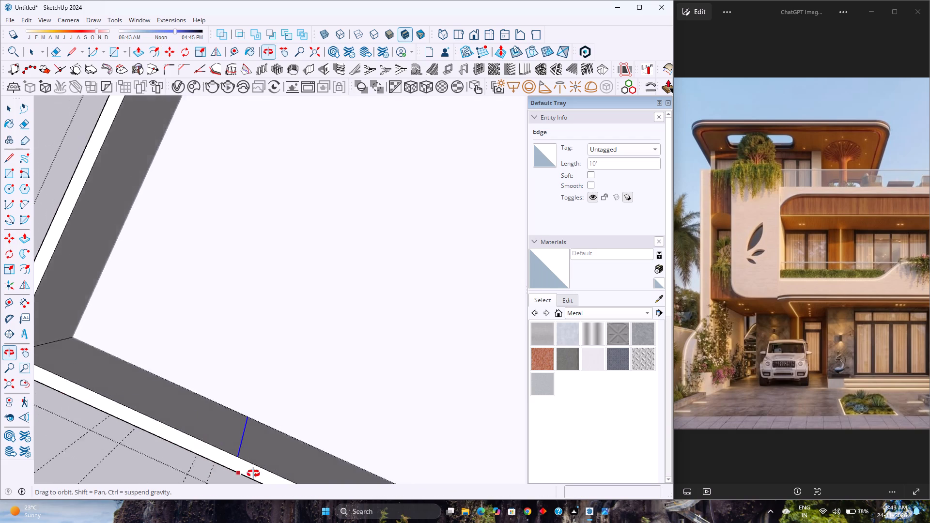
middle_drag(253, 474, 332, 330)
middle_click(332, 330)
middle_click(332, 330)
scroll(334, 327, down, 3)
middle_drag(336, 312, 126, 445)
middle_click(126, 445)
scroll(124, 420, down, 2)
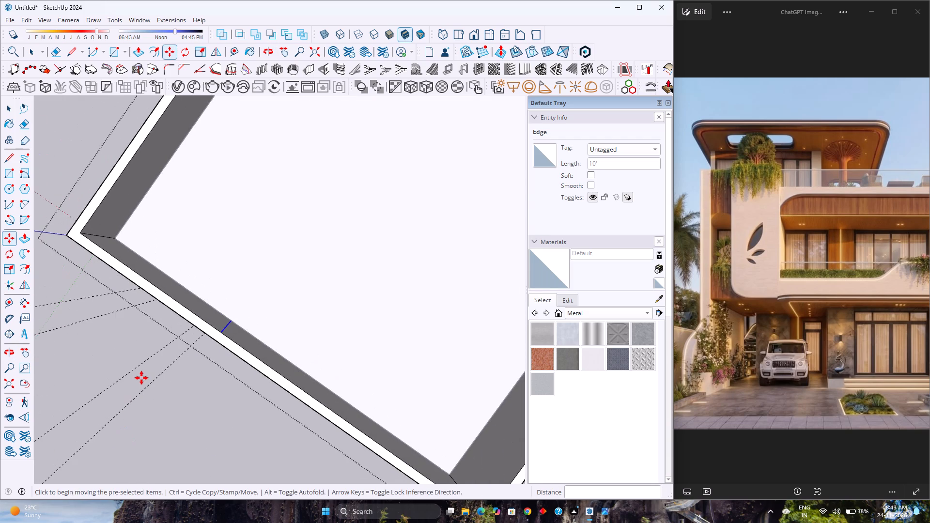
key(p)
click(186, 304)
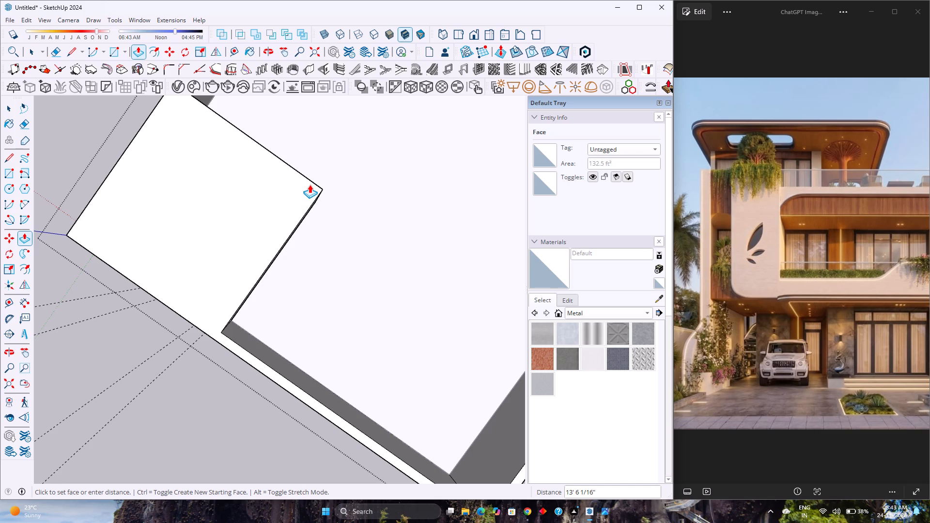
key(1)
key(2)
key(BackSpace)
text(3')
key(Return)
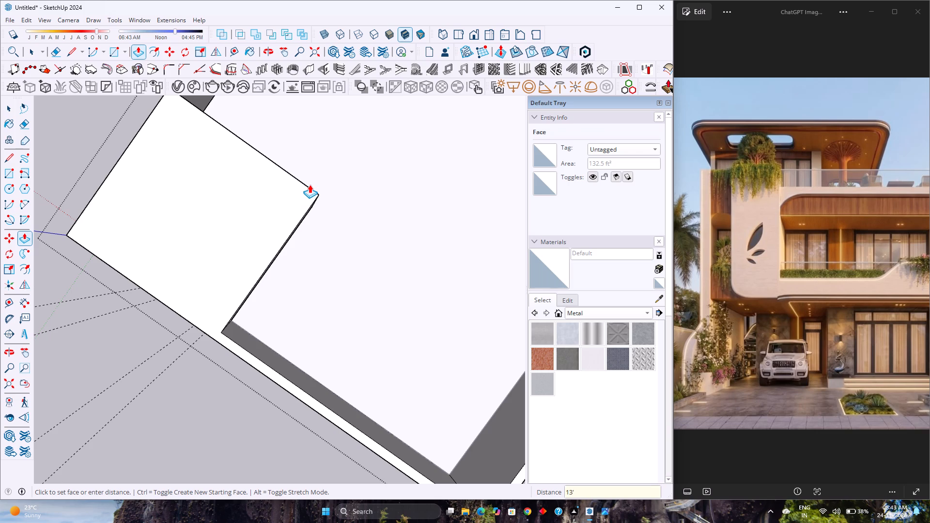
Copy the front wall's left vertical corner edge 9" inward along the red axis.
scroll(63, 362, down, 1)
middle_drag(77, 397, 272, 221)
scroll(253, 253, down, 3)
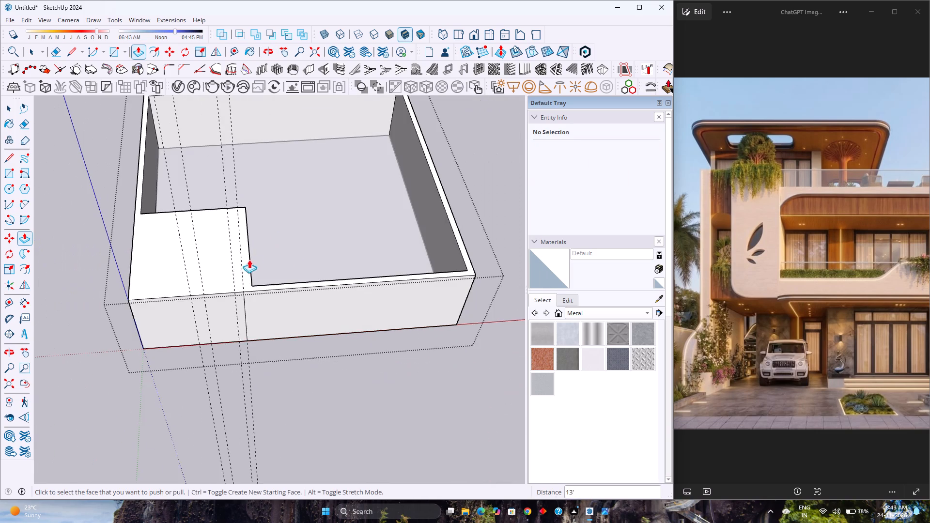
middle_drag(108, 382, 107, 306)
key(space)
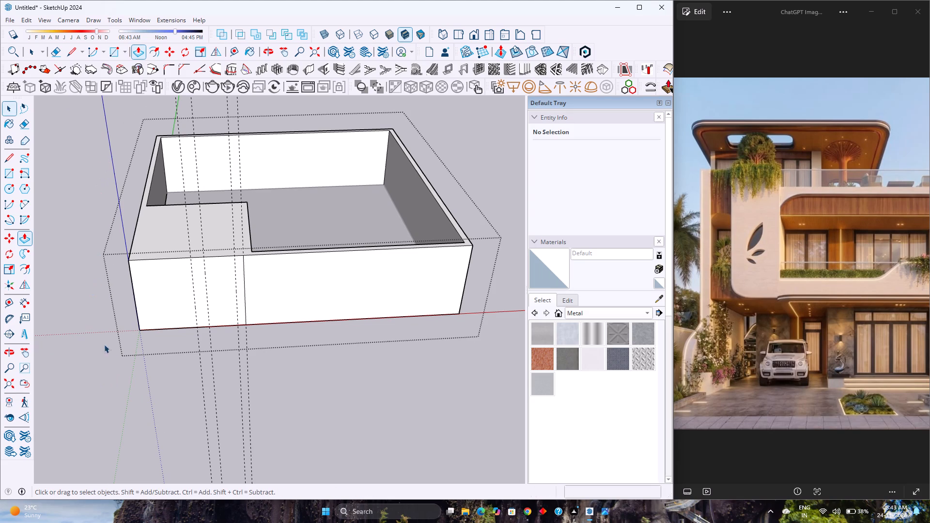
click(134, 303)
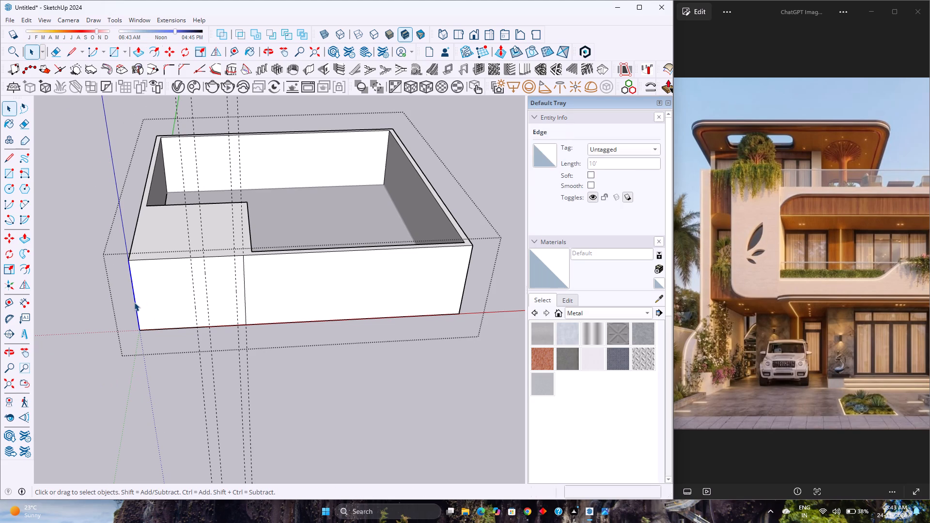
key(m)
click(127, 262)
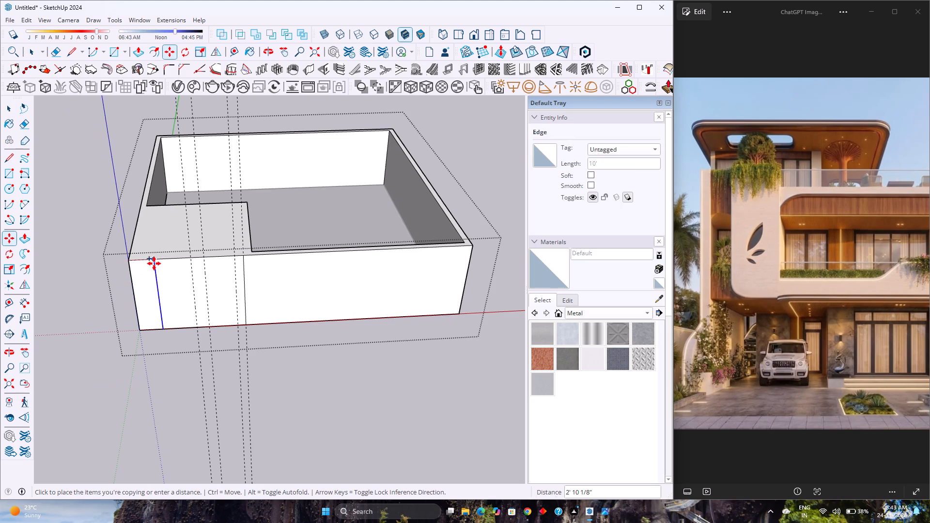
key(Right)
key(9)
key(Return)
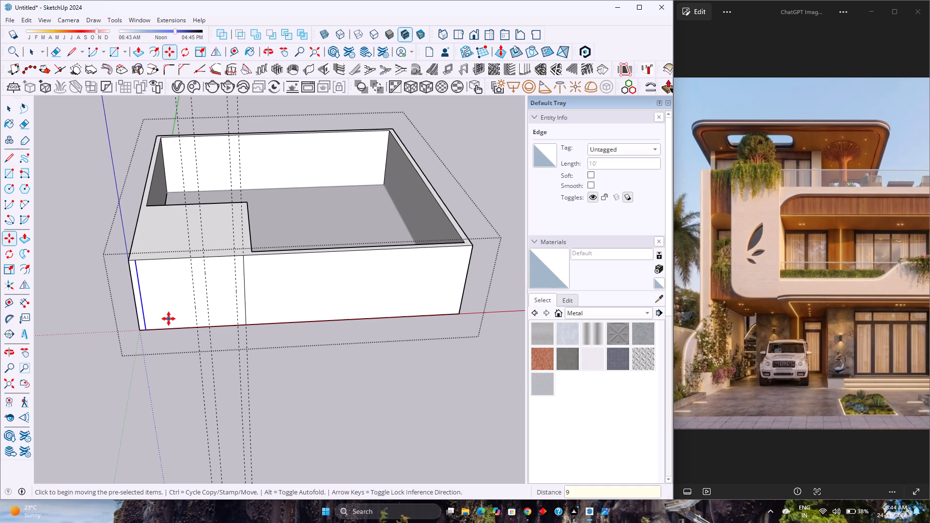
Push the front face between the two vertical lines 13' back to form an open recess.
key(p)
click(191, 295)
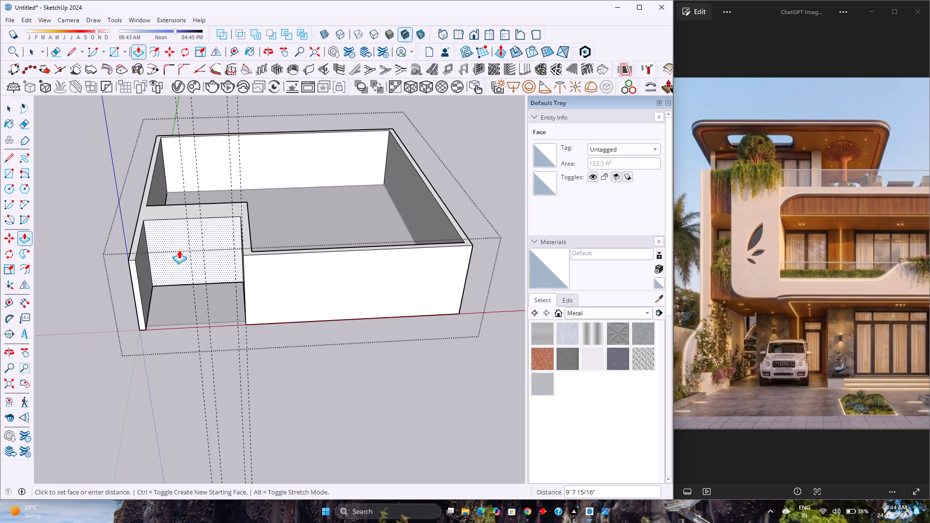
scroll(180, 247, up, 1)
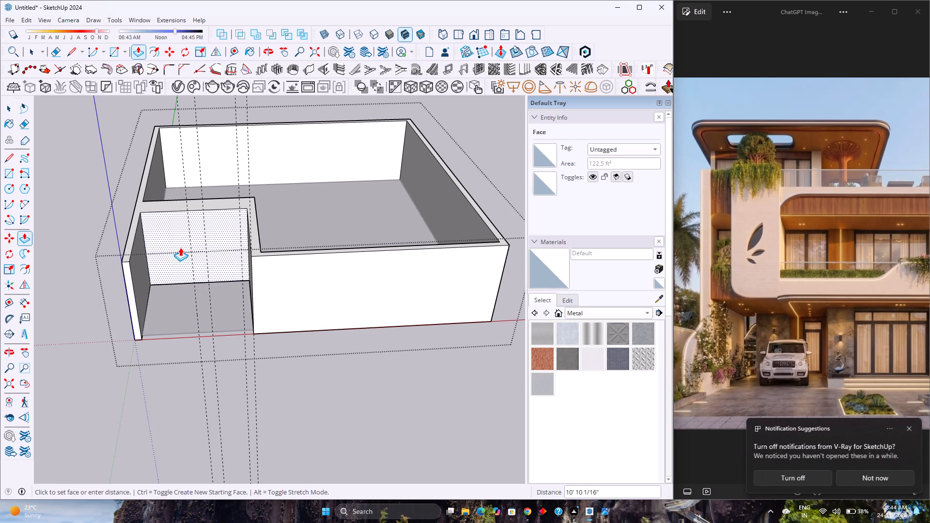
text(12)
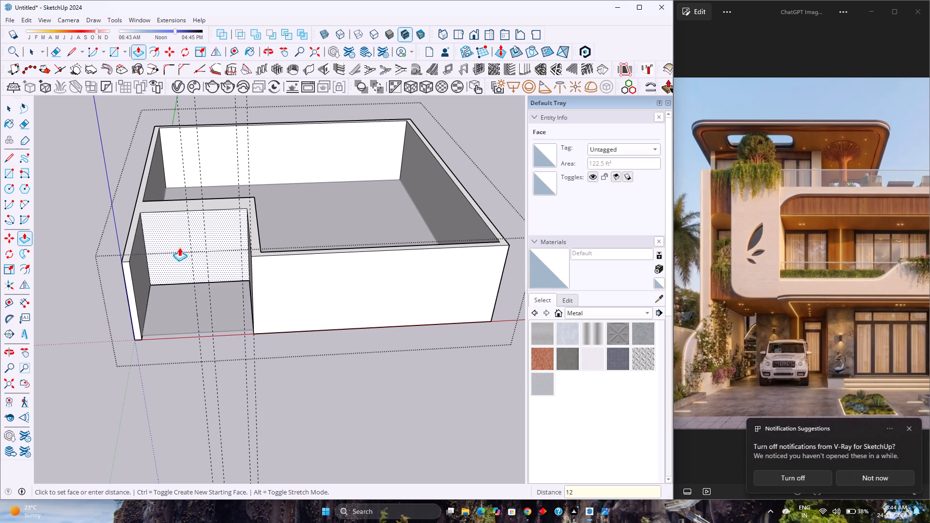
key(BackSpace)
key(3)
key(apostrophe)
key(Return)
Examine the front-left recess and its surrounding walls from several angles.
scroll(200, 295, down, 3)
middle_drag(198, 307, 304, 432)
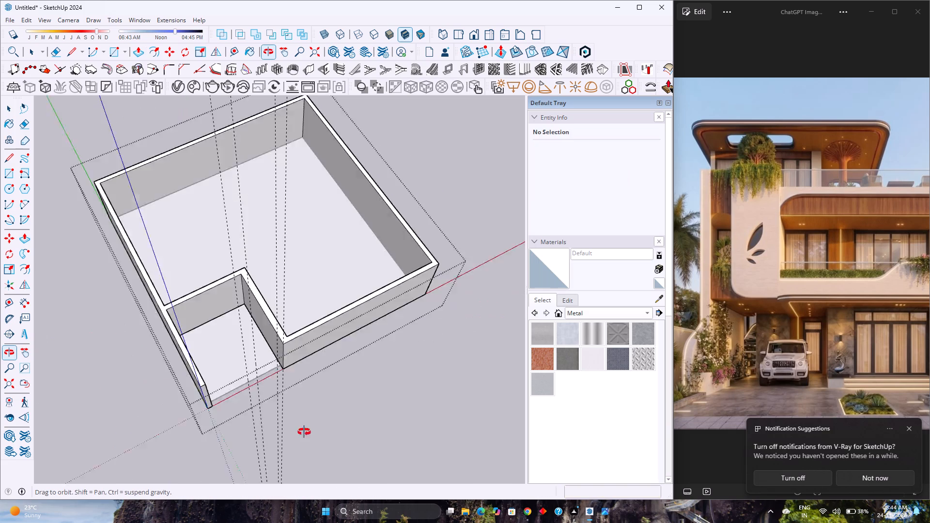
middle_drag(304, 432, 424, 438)
middle_click(424, 438)
scroll(292, 317, up, 2)
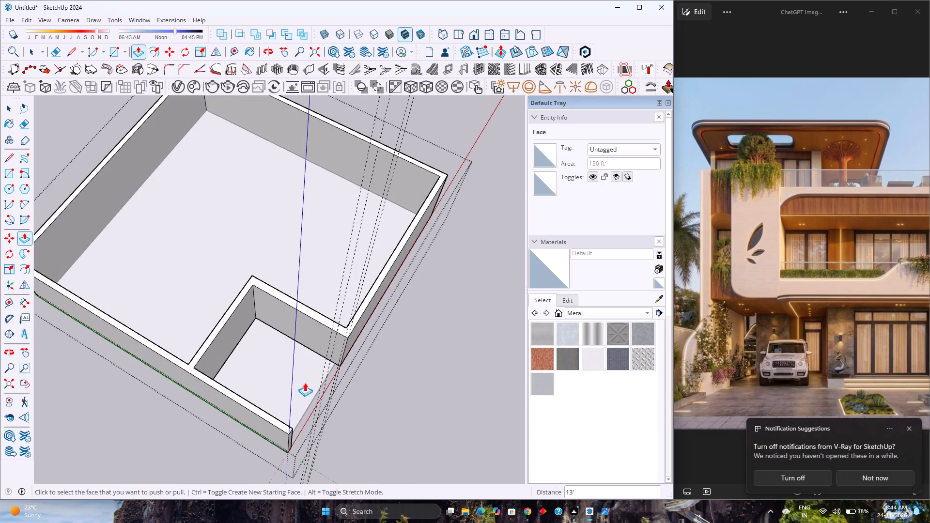
scroll(305, 382, down, 4)
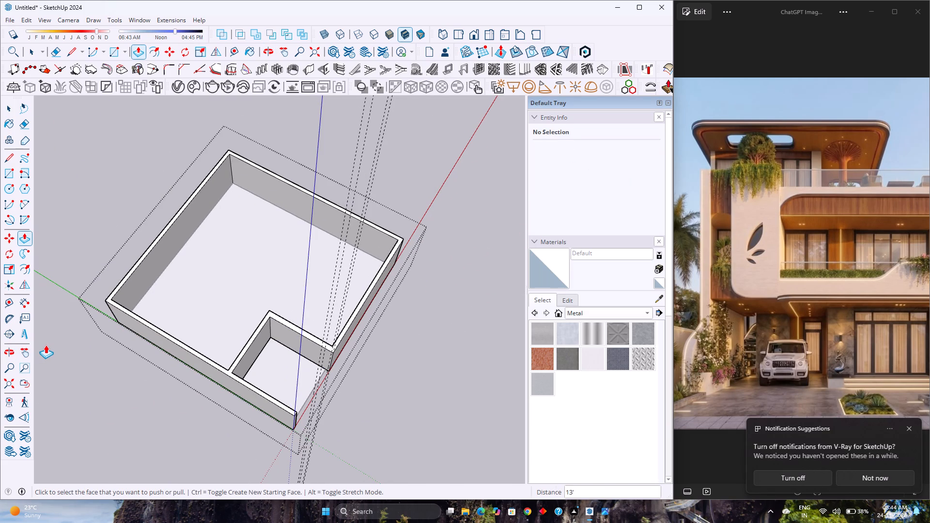
key(space)
scroll(19, 376, down, 1)
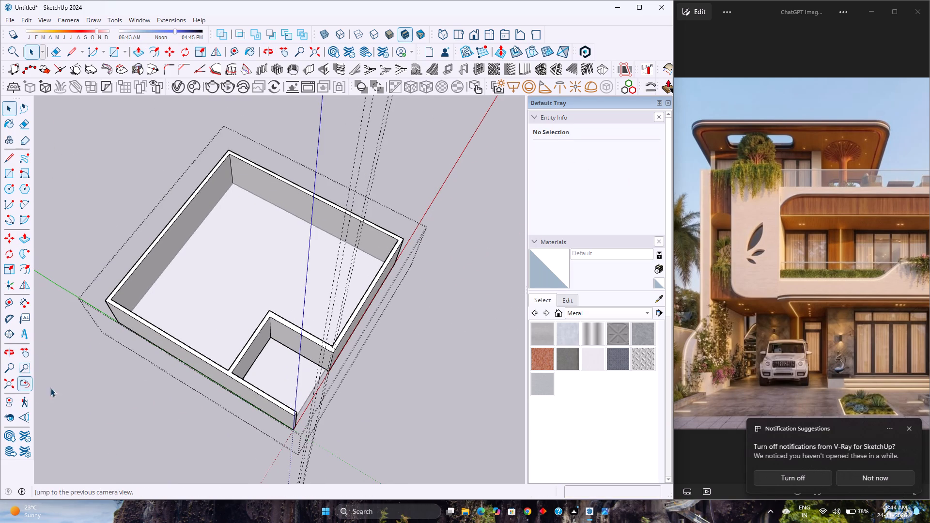
middle_drag(269, 414, 63, 362)
scroll(243, 328, up, 3)
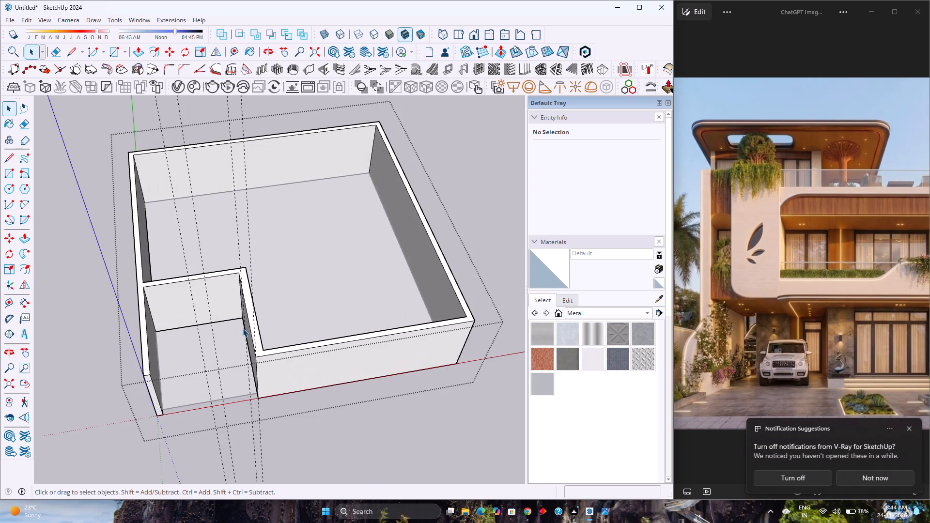
scroll(252, 354, up, 2)
middle_drag(235, 401, 196, 385)
middle_click(196, 385)
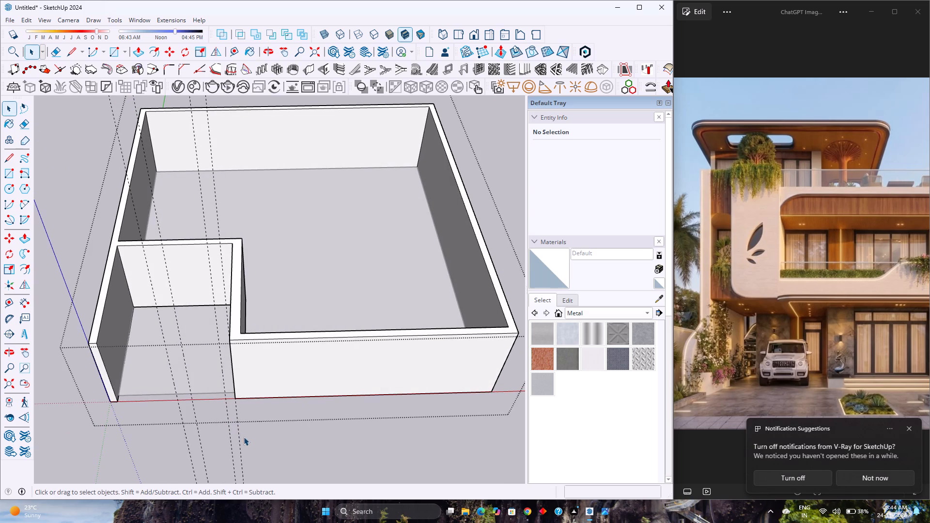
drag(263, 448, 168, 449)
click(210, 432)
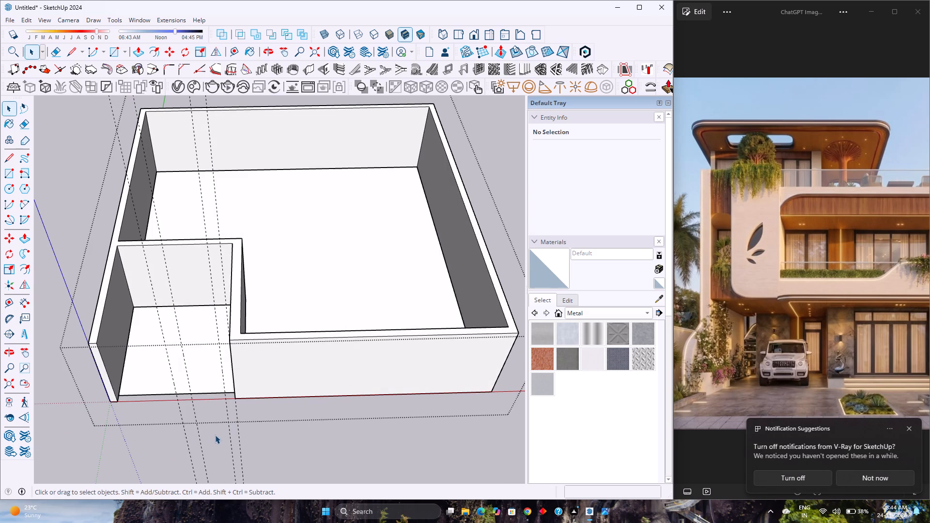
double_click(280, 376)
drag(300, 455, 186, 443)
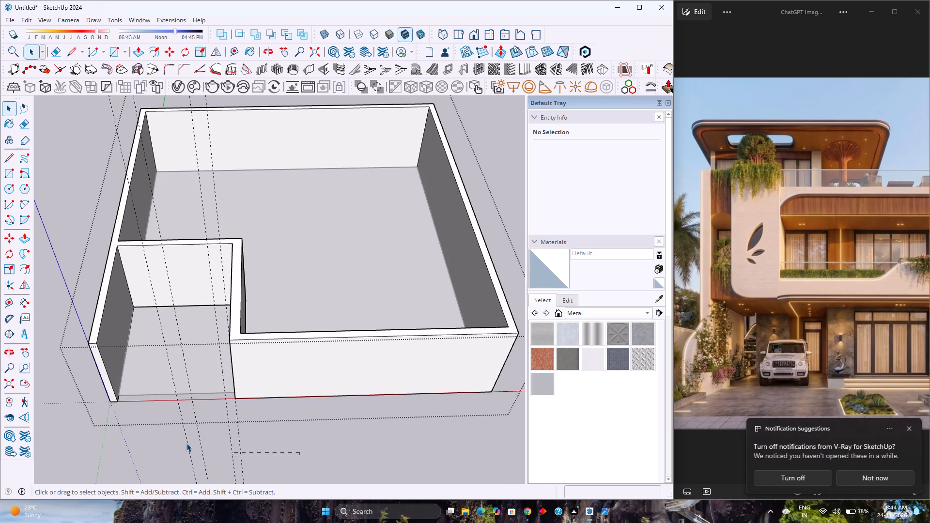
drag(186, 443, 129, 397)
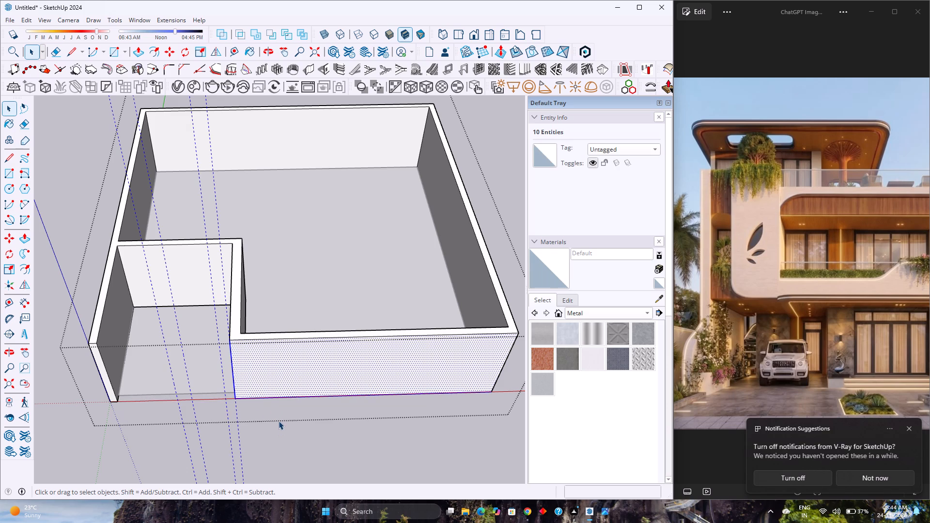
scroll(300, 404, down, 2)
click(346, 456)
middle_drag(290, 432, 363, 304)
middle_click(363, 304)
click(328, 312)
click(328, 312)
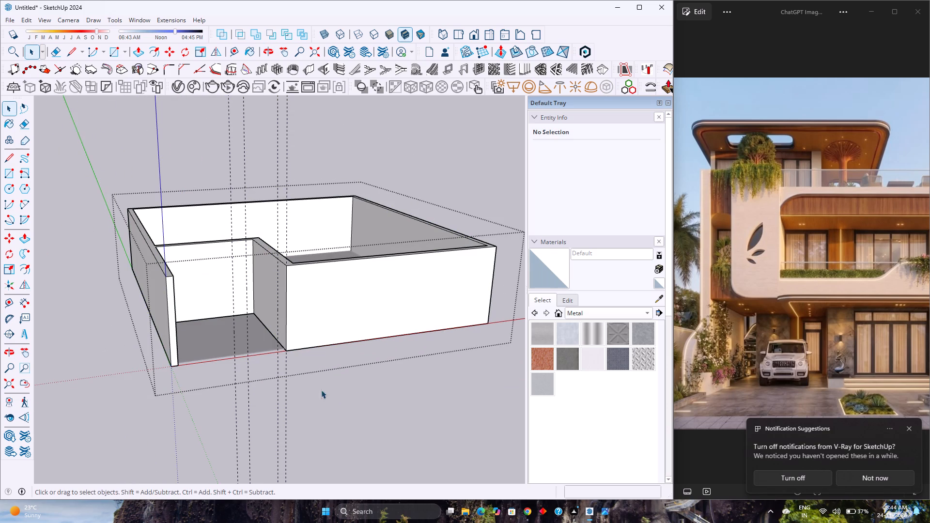
Move the four vertical guides from the front wall's lower corner beside the recess to the recess's rear inner floor corner.
drag(339, 405, 200, 426)
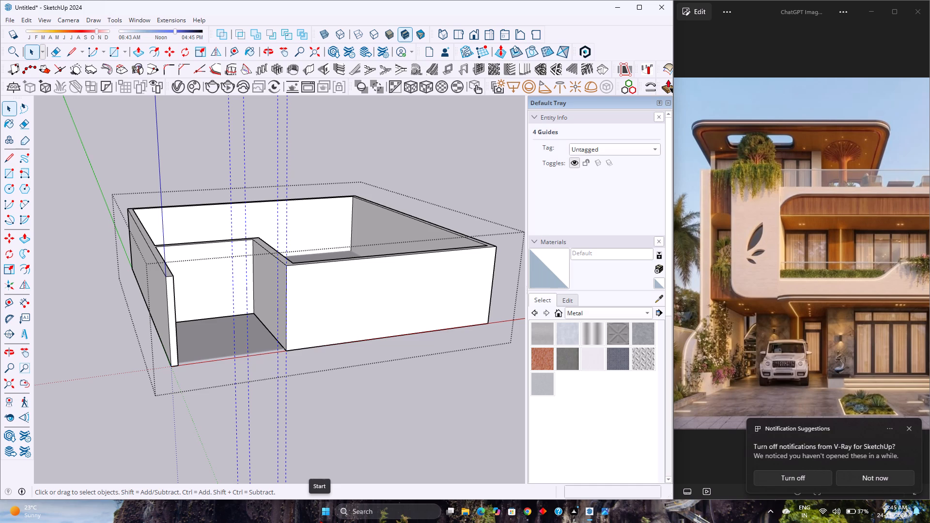
key(Return)
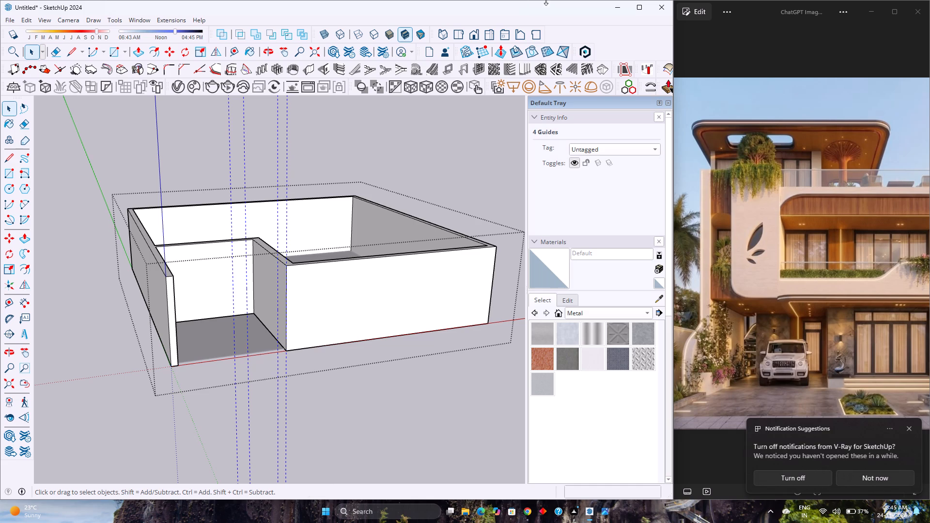
scroll(275, 347, down, 4)
scroll(275, 347, up, 4)
scroll(282, 341, down, 5)
scroll(282, 341, up, 5)
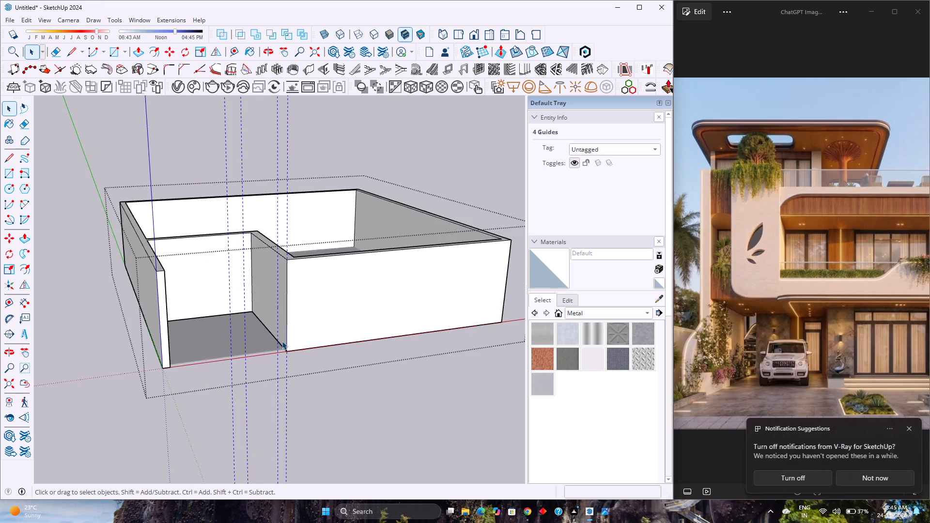
scroll(282, 341, up, 4)
middle_drag(282, 341, 208, 379)
middle_click(208, 379)
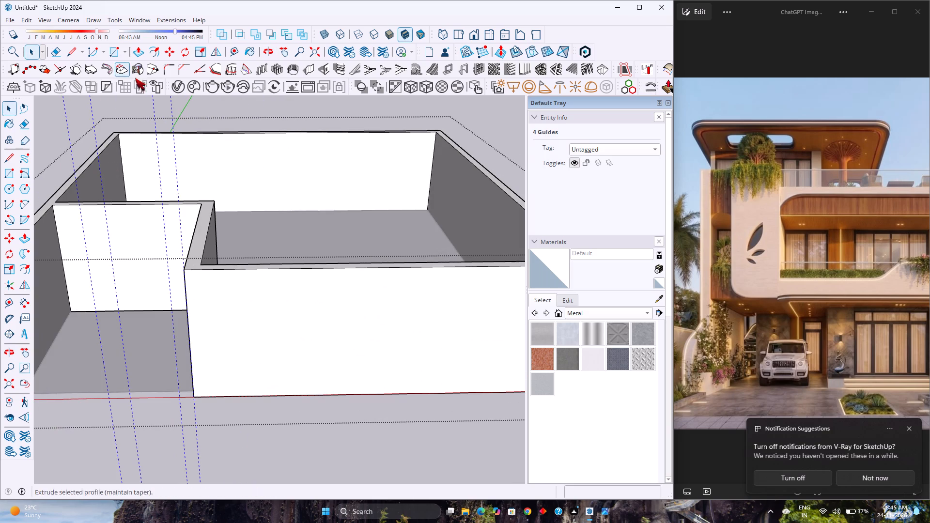
click(167, 49)
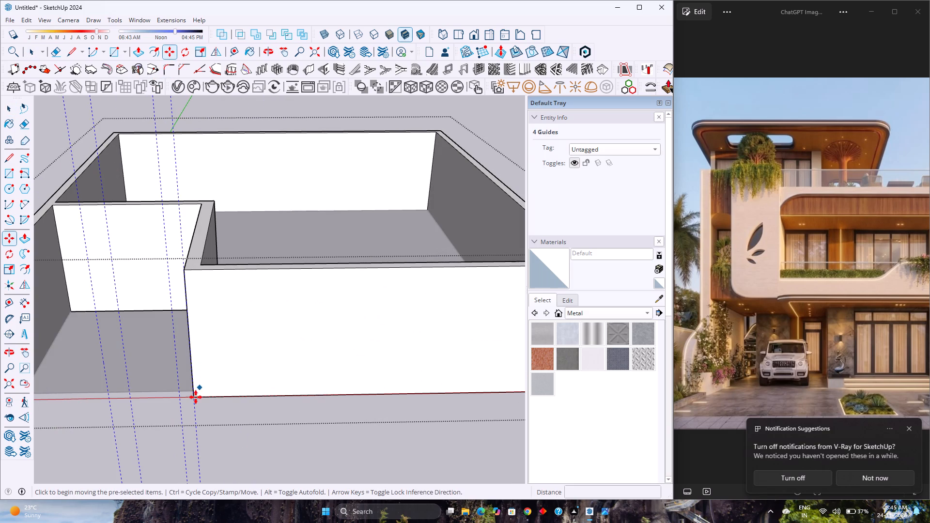
click(195, 397)
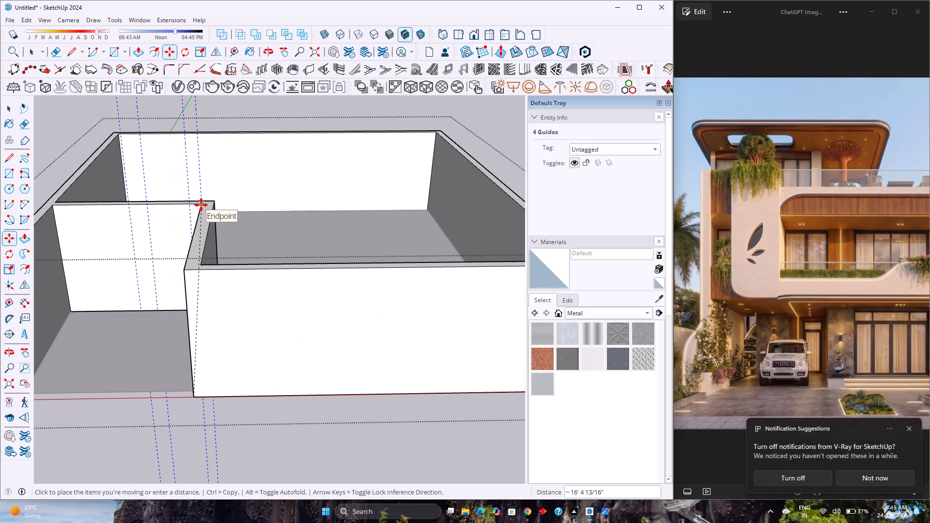
middle_drag(201, 207, 366, 262)
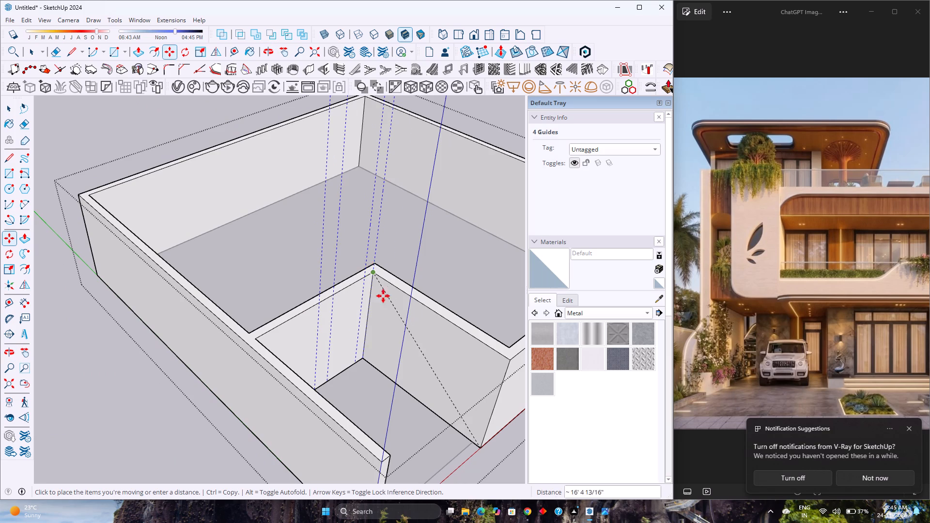
click(363, 358)
scroll(339, 316, down, 2)
middle_drag(338, 316, 319, 304)
middle_drag(314, 301, 291, 287)
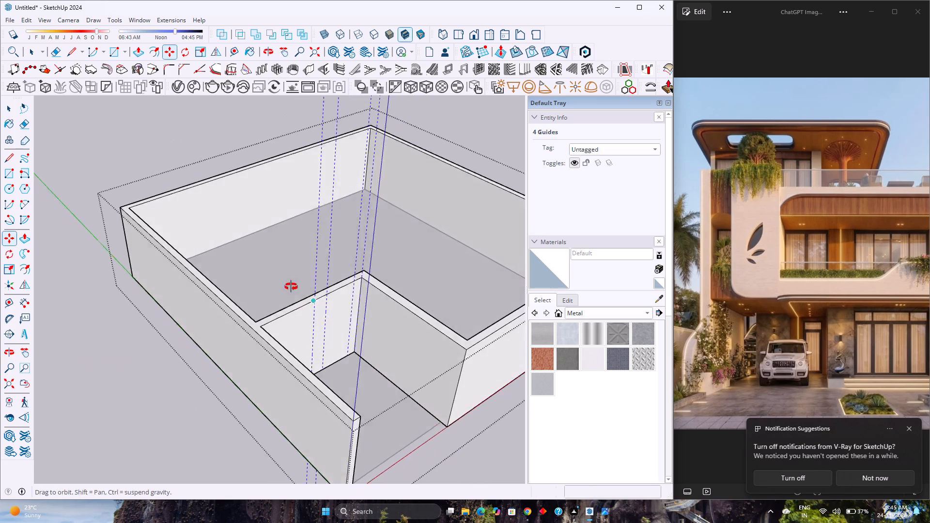
middle_drag(291, 287, 263, 270)
middle_click(220, 255)
middle_click(212, 252)
middle_click(212, 252)
middle_click(208, 251)
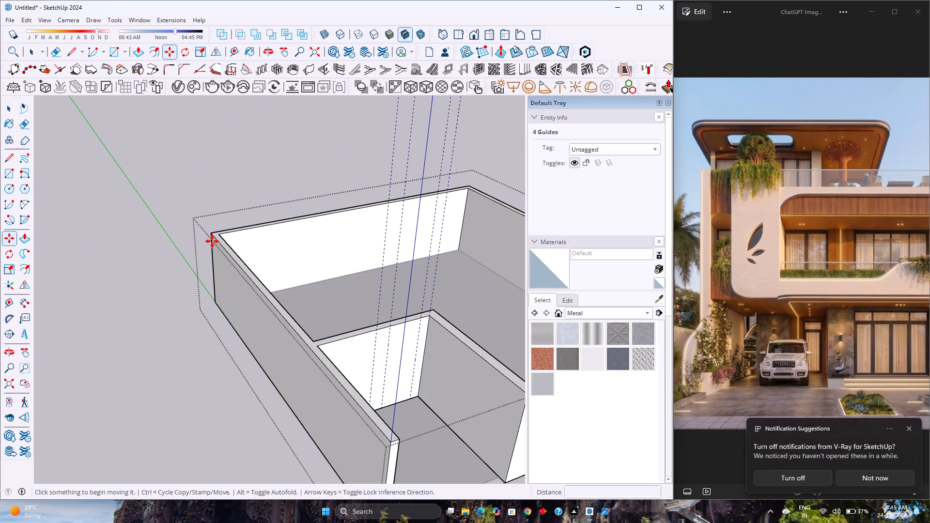
key(Escape)
scroll(212, 241, down, 3)
key(space)
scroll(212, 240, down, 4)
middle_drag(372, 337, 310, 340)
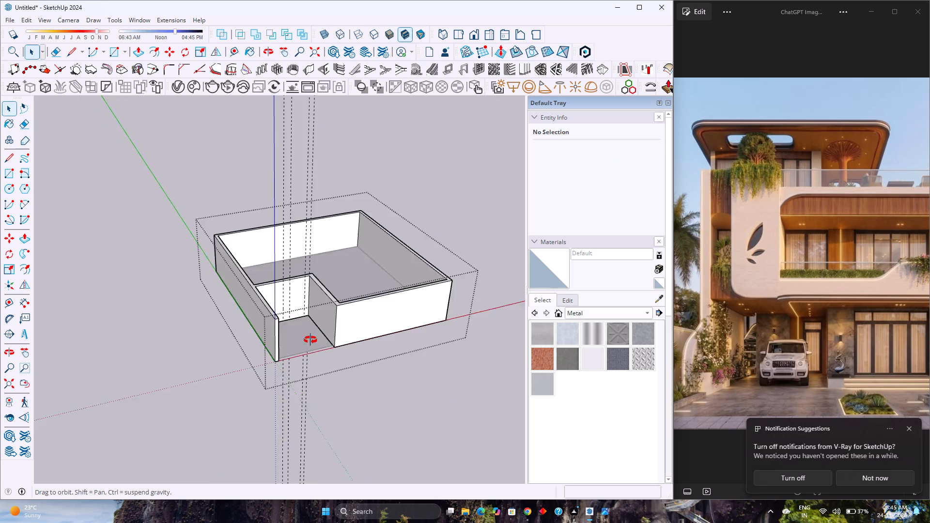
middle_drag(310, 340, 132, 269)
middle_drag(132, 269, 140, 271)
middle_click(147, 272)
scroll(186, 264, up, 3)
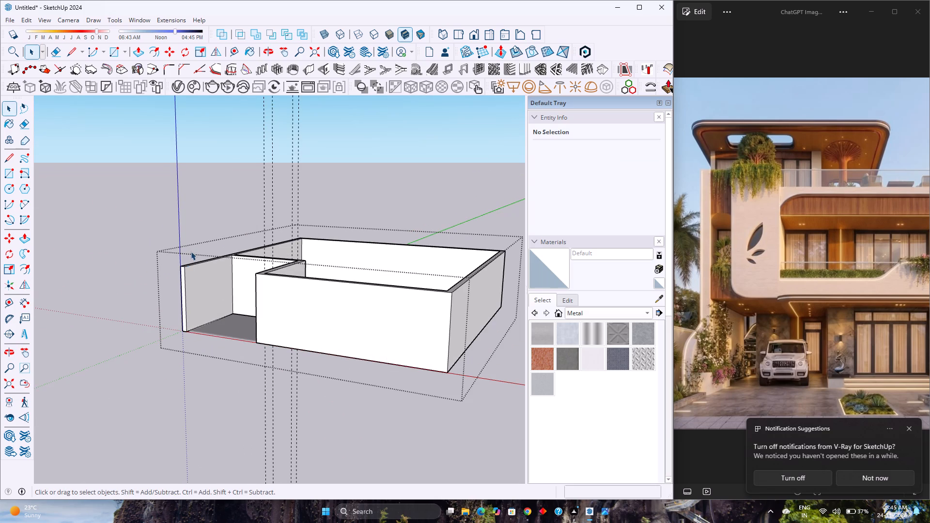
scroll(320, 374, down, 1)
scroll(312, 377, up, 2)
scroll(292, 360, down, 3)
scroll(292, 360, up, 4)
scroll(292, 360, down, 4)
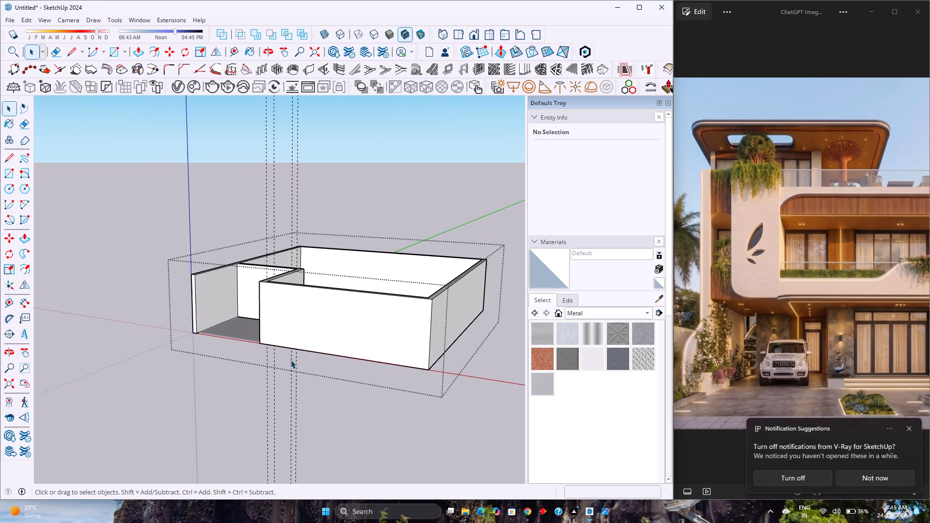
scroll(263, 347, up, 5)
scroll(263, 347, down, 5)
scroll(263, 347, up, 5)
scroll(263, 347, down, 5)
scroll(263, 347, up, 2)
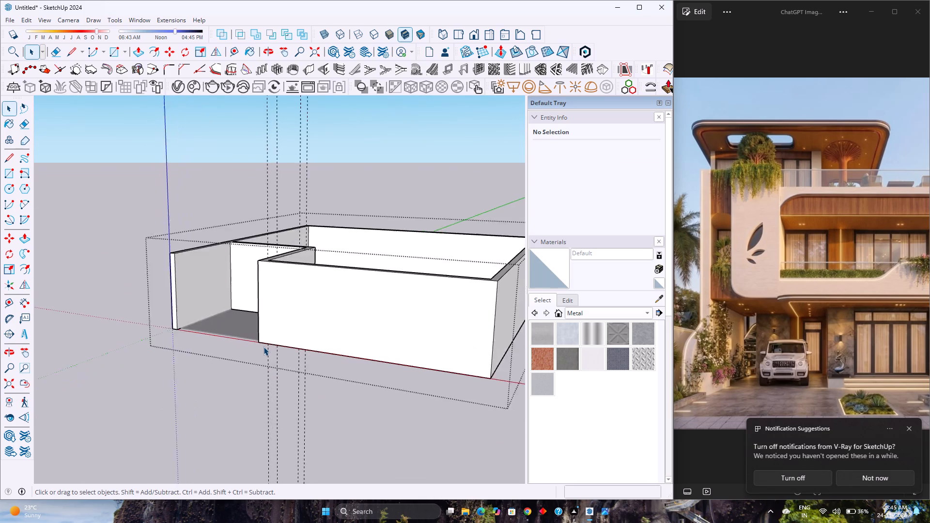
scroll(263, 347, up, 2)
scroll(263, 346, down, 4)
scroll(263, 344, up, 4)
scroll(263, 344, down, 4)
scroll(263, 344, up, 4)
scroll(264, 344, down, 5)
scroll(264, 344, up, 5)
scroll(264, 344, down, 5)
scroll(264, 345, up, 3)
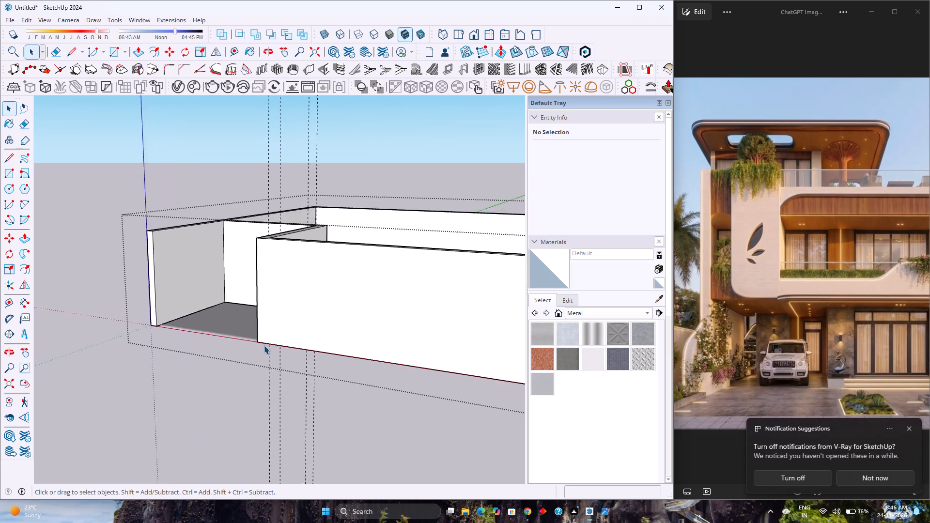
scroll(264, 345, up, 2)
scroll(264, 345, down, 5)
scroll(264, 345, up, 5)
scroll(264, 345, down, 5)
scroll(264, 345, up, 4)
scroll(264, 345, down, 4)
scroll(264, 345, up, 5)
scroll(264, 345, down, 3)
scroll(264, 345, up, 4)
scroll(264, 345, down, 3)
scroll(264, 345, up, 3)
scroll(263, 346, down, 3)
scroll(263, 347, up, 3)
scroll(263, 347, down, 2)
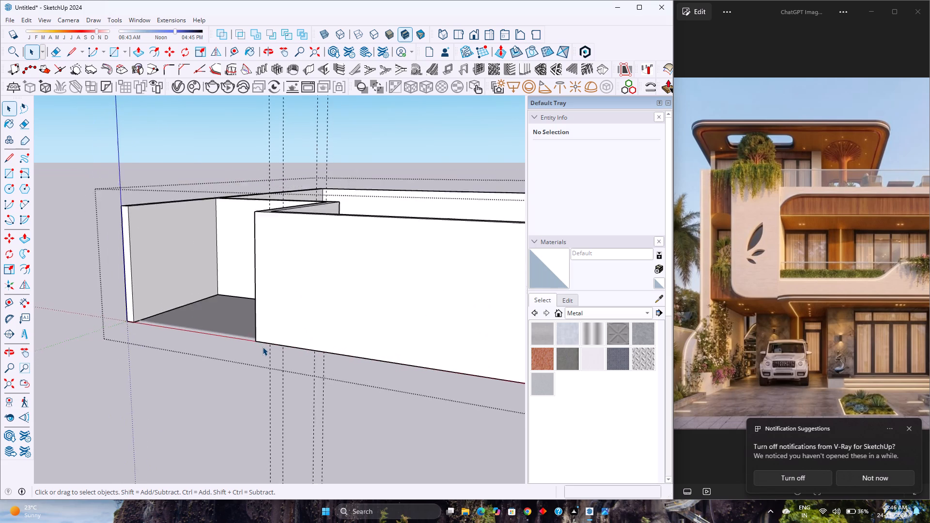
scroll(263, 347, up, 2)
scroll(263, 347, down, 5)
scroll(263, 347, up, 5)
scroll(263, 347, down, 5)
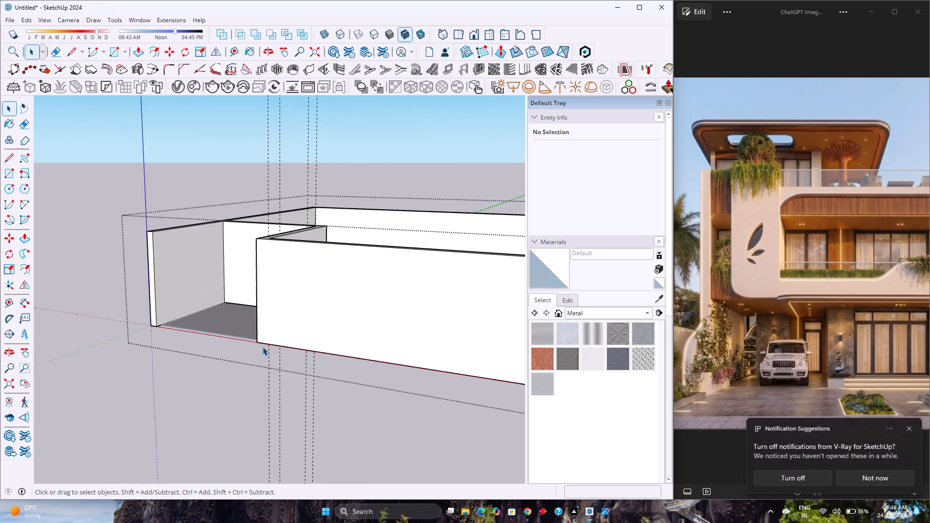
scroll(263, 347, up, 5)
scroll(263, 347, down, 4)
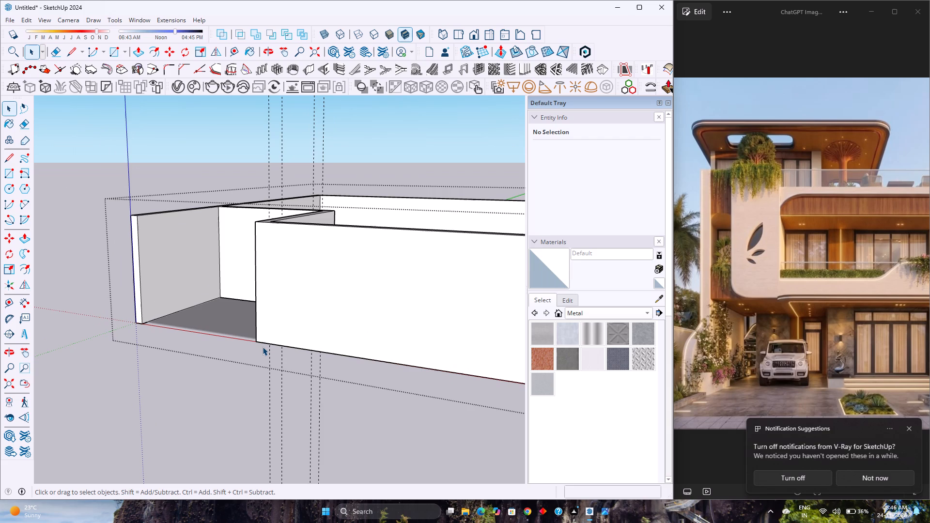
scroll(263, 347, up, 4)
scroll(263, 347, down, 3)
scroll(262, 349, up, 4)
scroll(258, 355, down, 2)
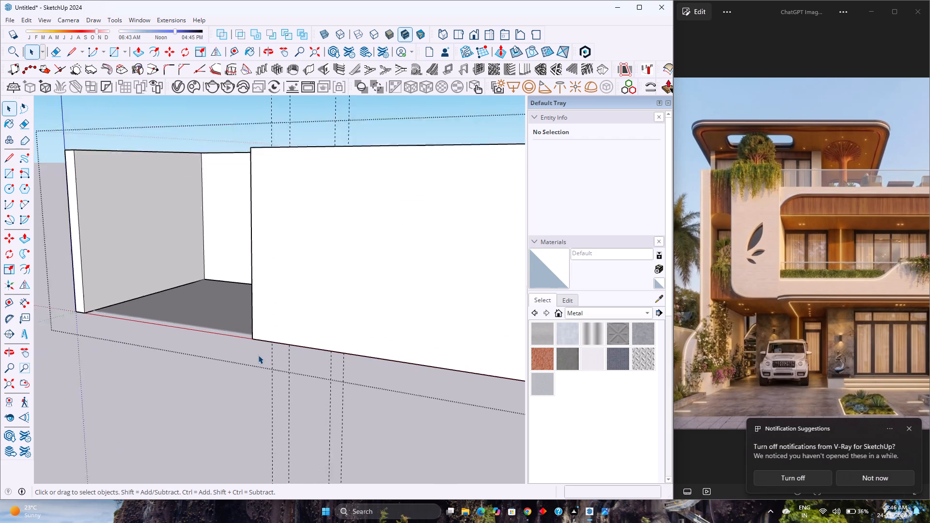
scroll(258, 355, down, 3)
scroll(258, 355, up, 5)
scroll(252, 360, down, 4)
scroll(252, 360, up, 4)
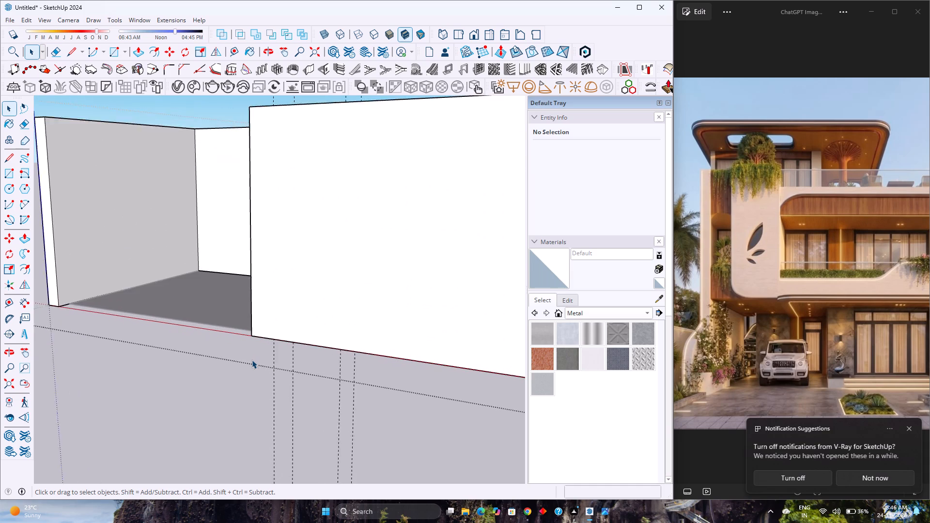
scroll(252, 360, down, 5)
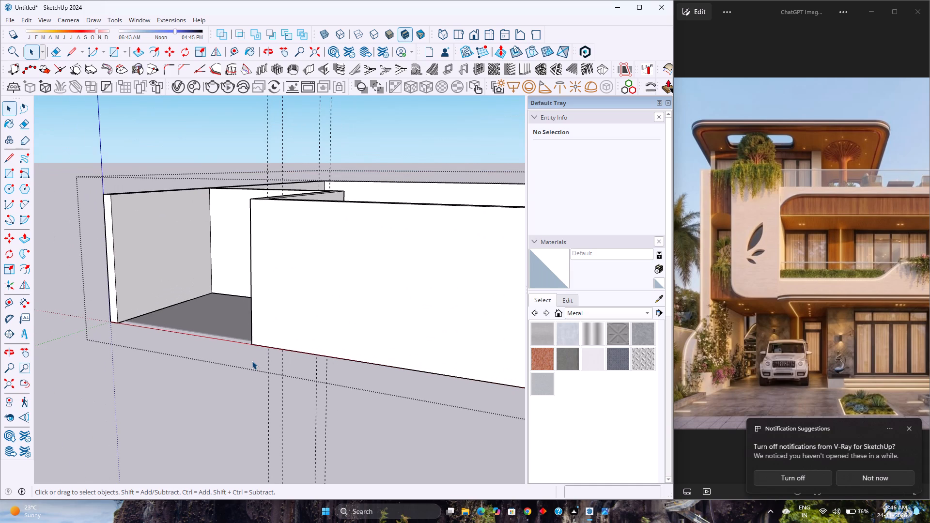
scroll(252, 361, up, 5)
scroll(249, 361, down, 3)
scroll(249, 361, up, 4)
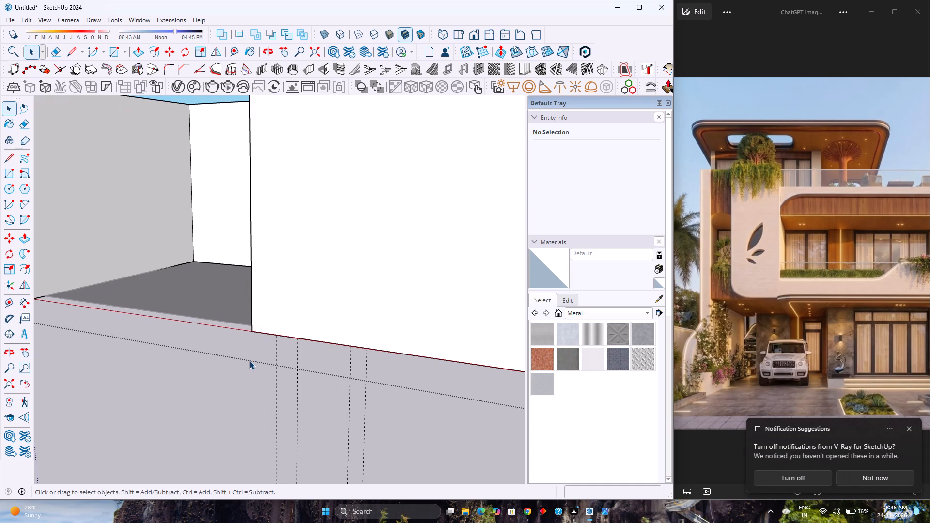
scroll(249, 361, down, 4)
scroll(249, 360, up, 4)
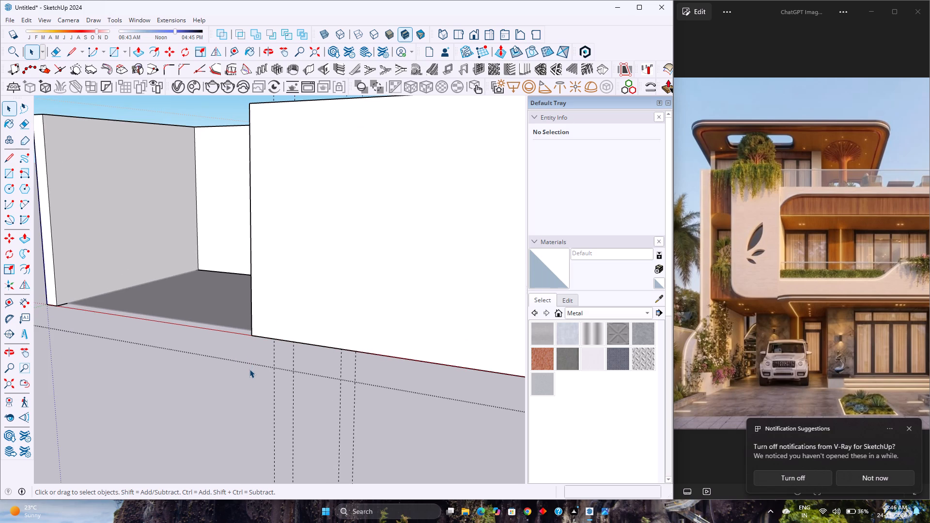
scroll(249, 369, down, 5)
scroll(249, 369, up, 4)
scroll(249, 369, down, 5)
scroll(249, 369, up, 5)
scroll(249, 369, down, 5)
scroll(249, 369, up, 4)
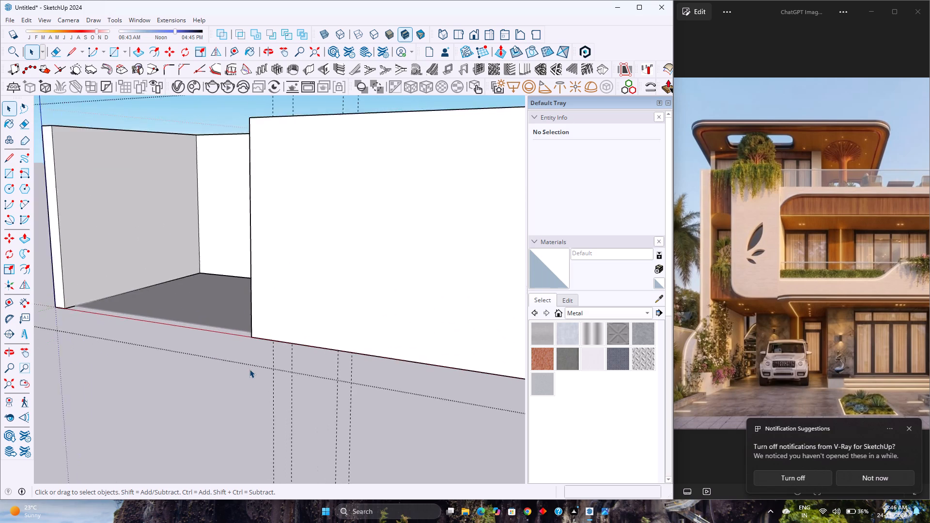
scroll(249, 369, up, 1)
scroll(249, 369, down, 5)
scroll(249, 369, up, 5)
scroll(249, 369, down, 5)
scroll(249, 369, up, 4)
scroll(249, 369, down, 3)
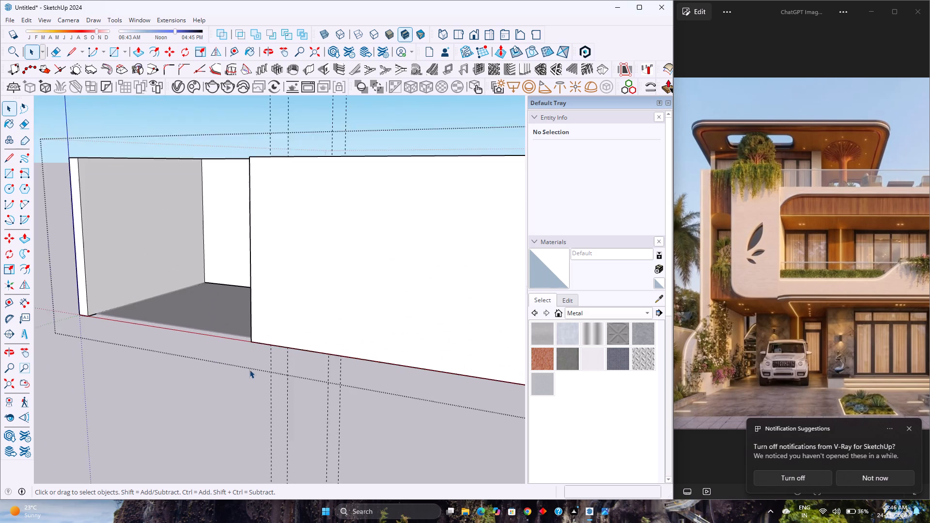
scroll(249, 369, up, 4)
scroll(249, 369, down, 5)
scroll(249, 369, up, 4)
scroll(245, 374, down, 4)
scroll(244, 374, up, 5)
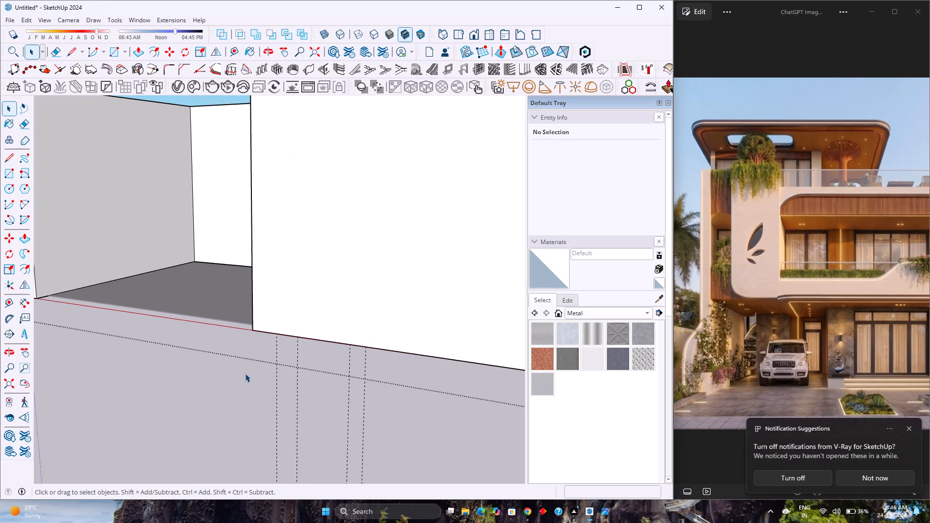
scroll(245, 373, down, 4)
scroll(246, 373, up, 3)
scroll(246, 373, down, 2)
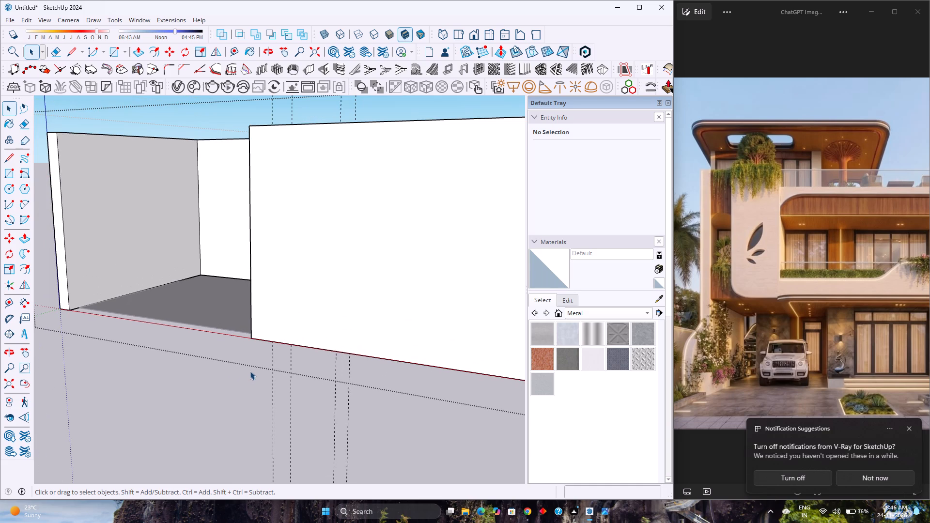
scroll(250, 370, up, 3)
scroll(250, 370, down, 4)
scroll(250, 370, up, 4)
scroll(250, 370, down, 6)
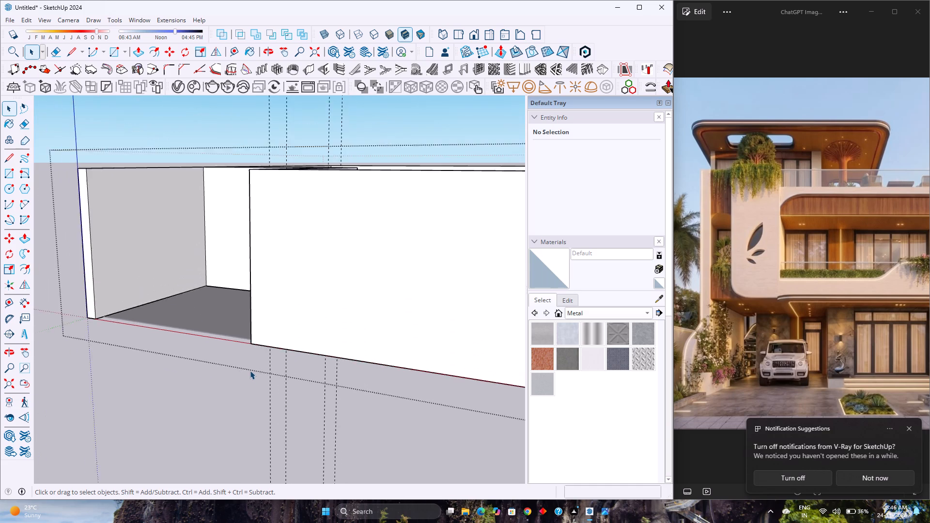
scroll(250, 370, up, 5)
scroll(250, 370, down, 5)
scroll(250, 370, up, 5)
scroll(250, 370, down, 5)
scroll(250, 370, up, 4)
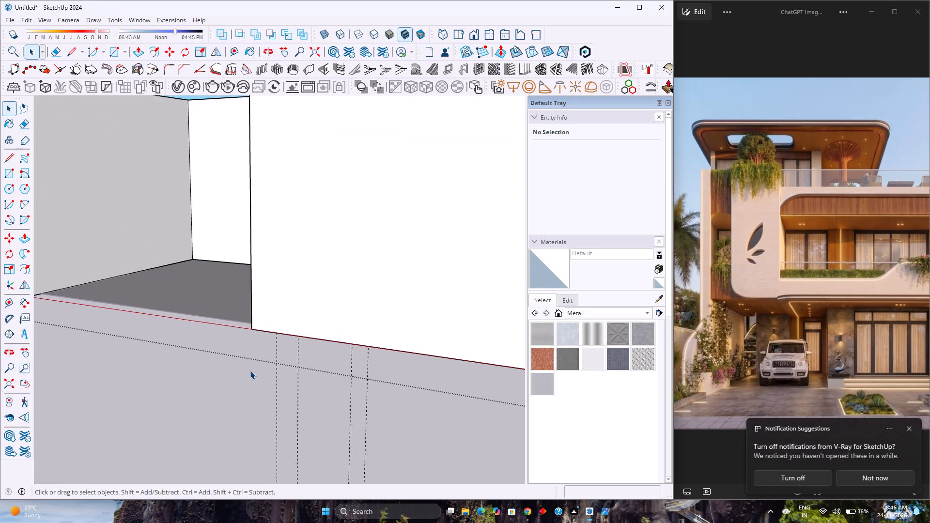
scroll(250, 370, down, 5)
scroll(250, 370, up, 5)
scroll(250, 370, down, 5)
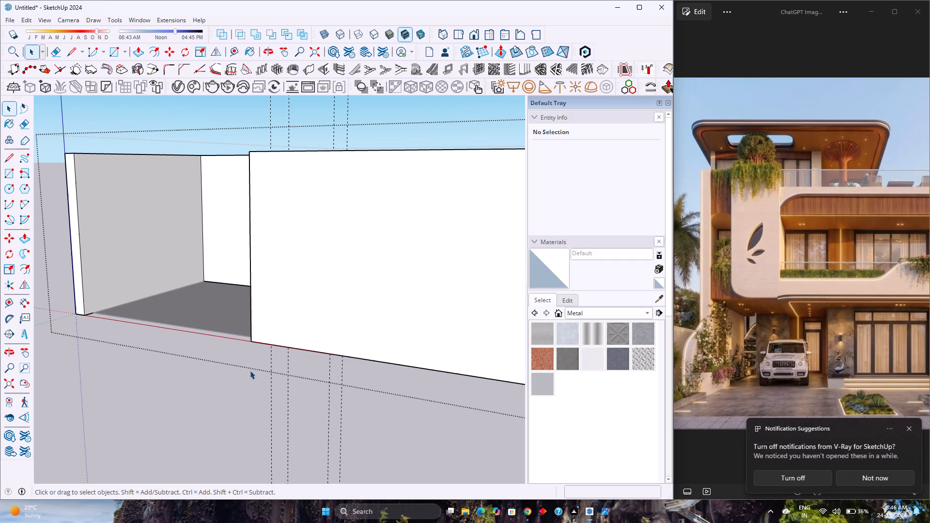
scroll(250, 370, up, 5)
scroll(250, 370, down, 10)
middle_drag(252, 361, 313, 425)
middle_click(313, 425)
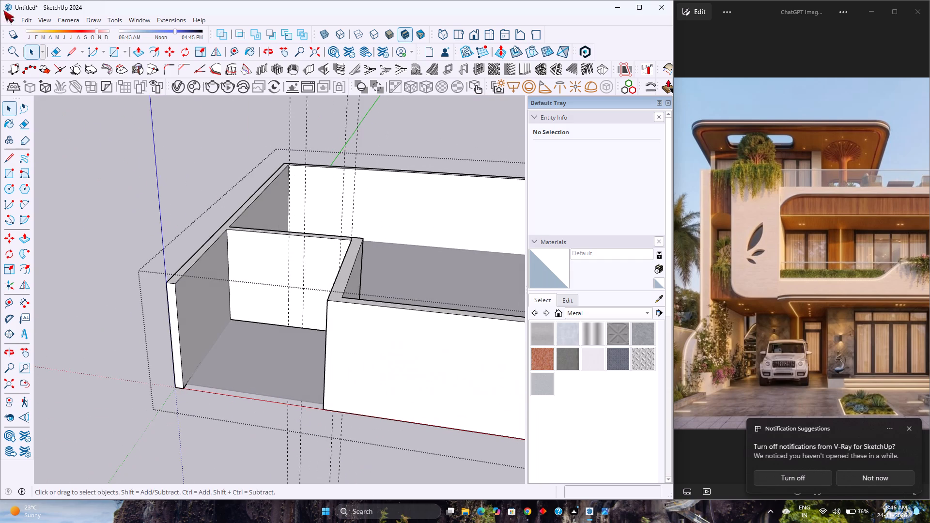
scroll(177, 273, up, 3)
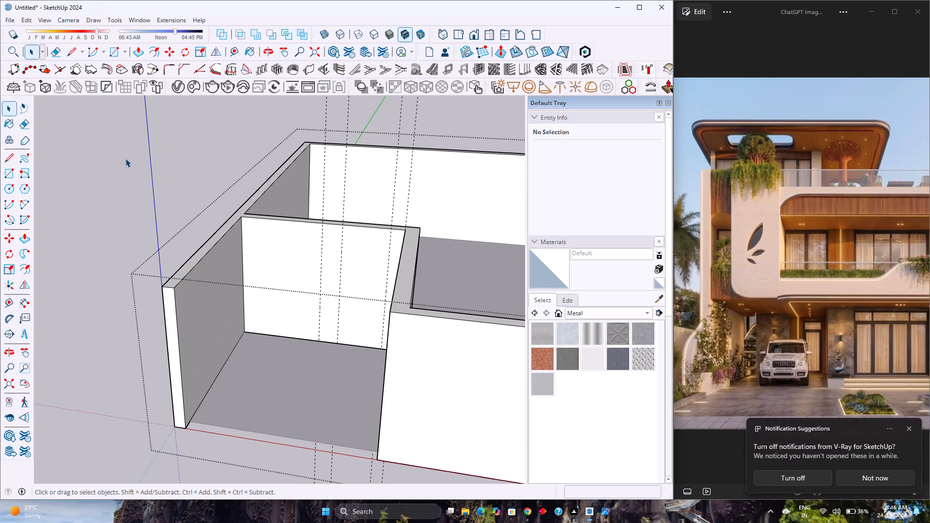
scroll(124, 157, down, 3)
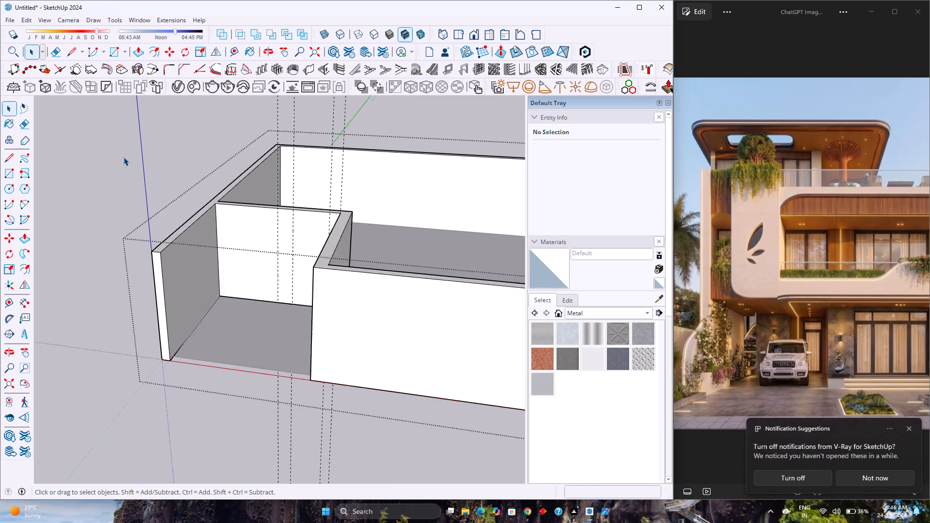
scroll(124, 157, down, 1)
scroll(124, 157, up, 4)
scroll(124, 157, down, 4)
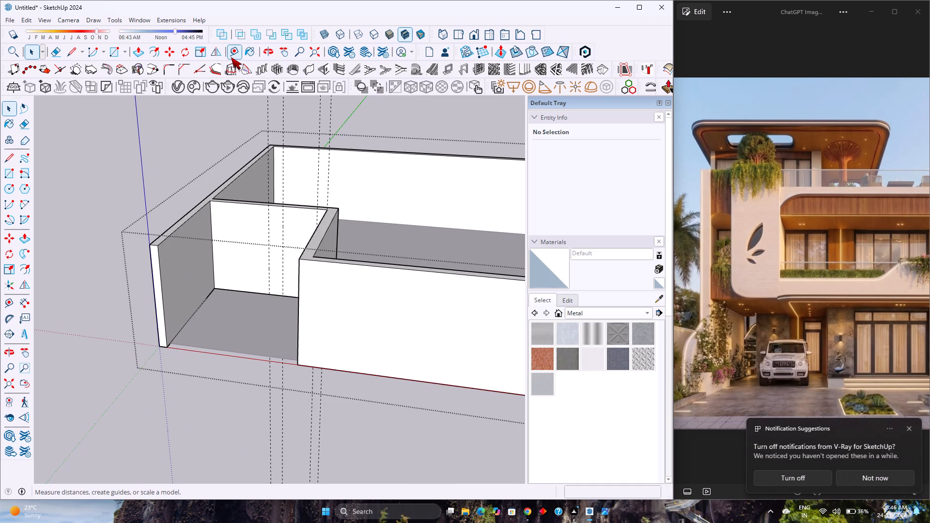
Place a horizontal guide on the recess's rear wall, 8'6" above its bottom edge.
click(231, 57)
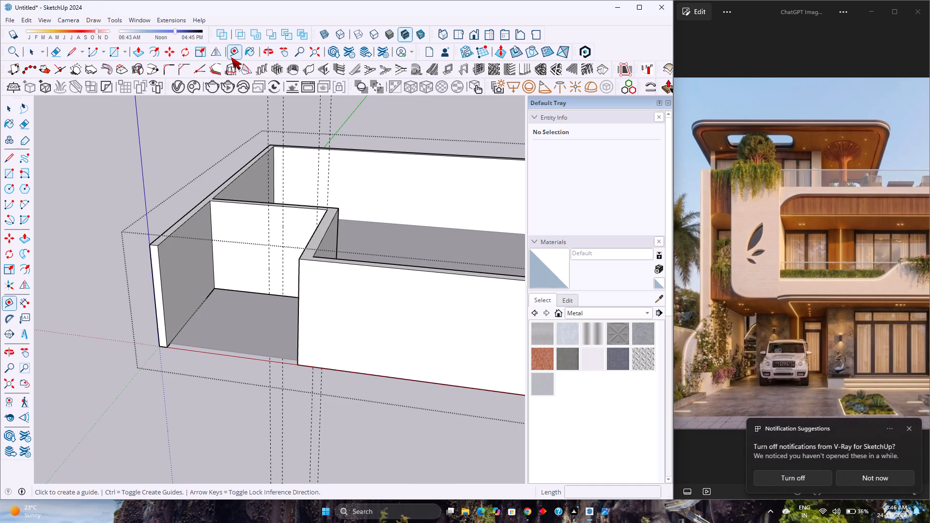
scroll(267, 234, down, 1)
scroll(226, 315, up, 1)
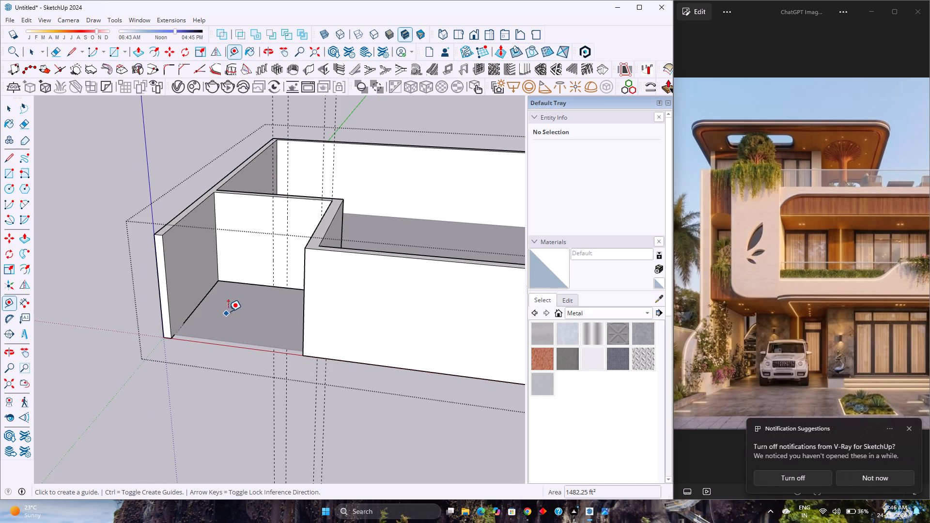
scroll(252, 294, up, 2)
middle_drag(257, 285, 306, 264)
middle_click(306, 264)
middle_click(306, 264)
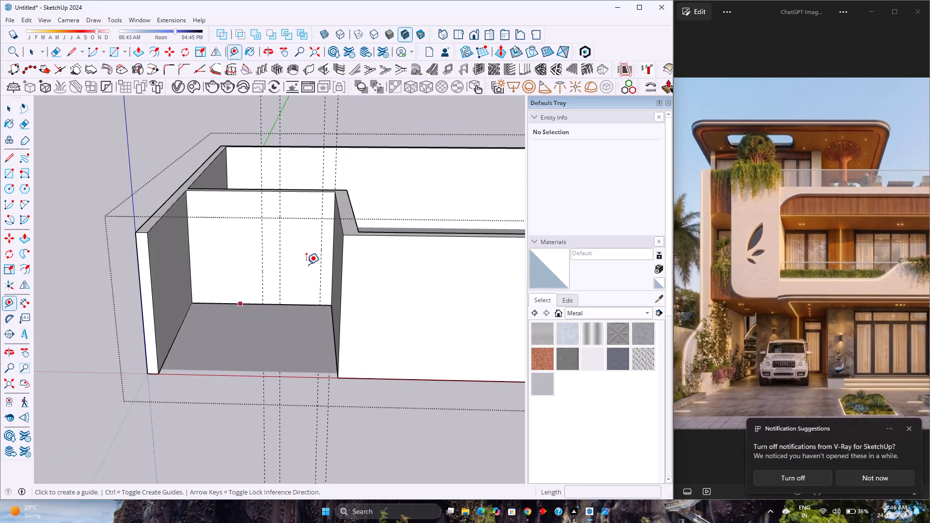
scroll(306, 264, up, 4)
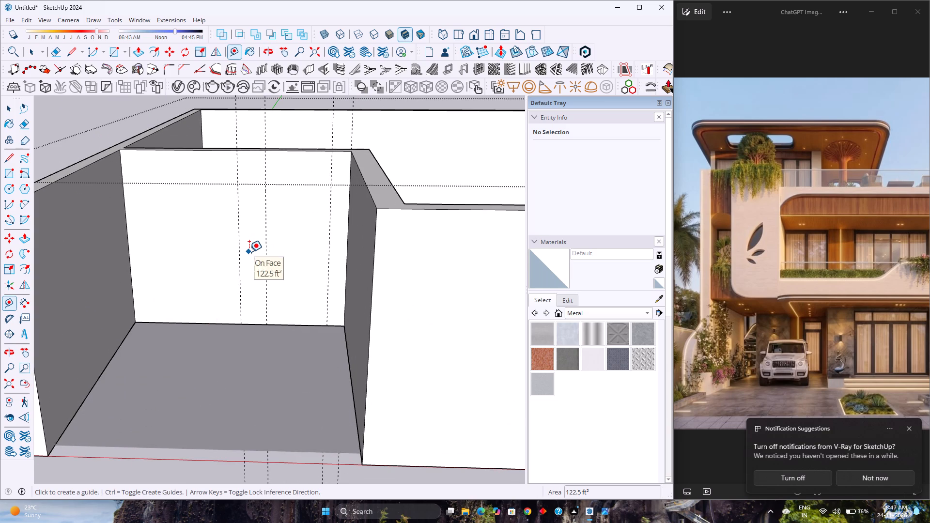
scroll(248, 252, up, 1)
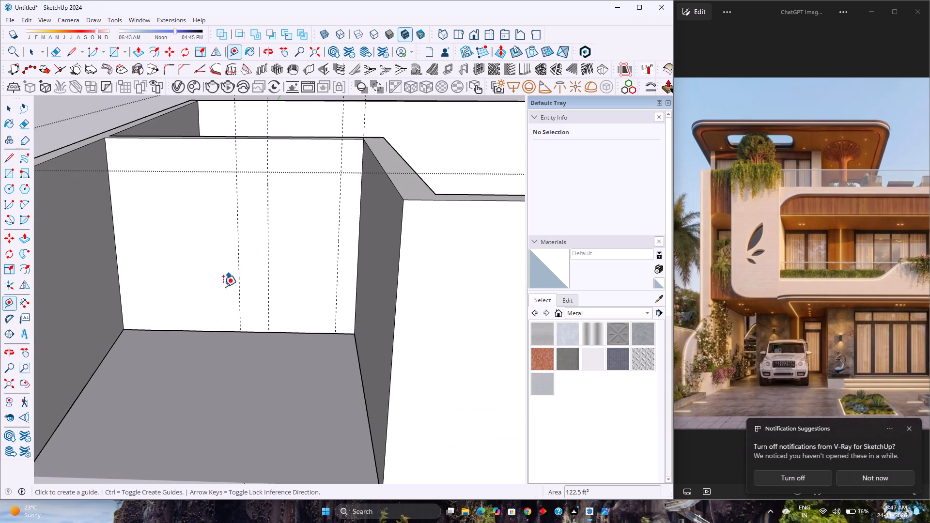
click(219, 329)
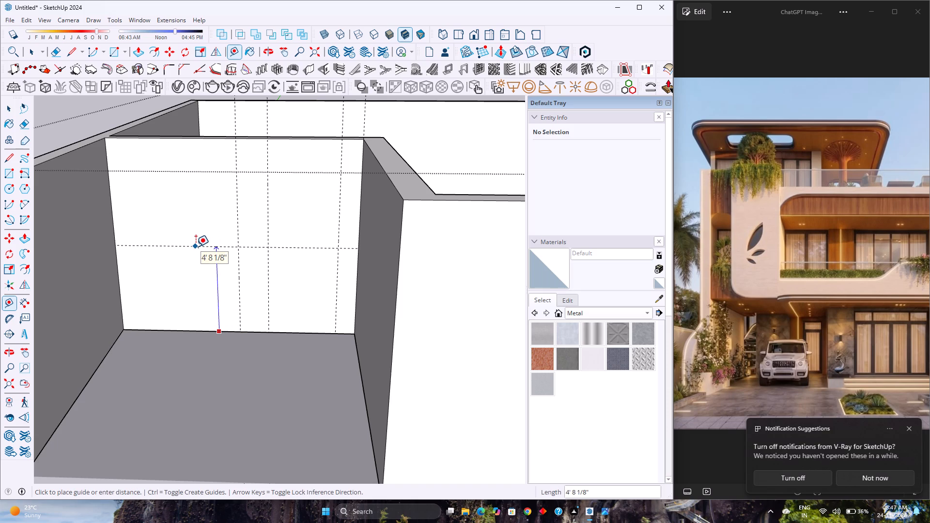
key(Up)
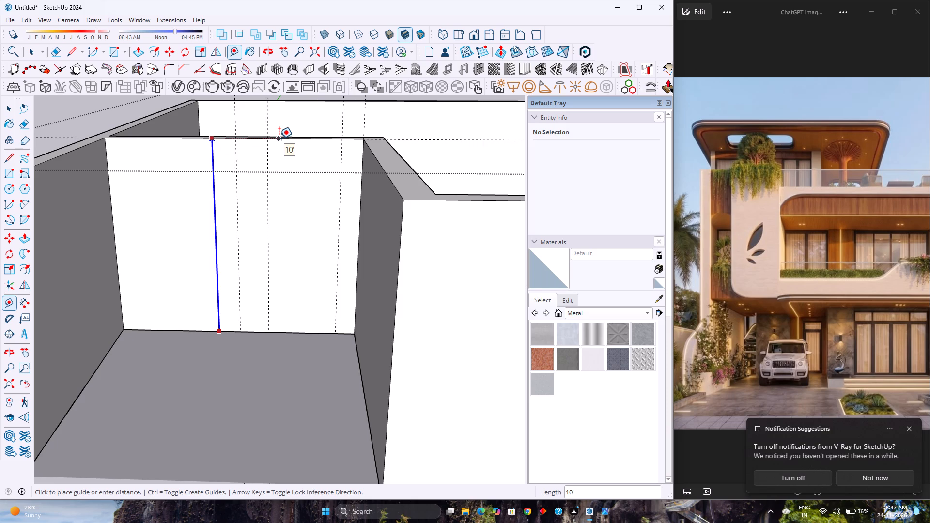
text(8')
key(6)
key(Return)
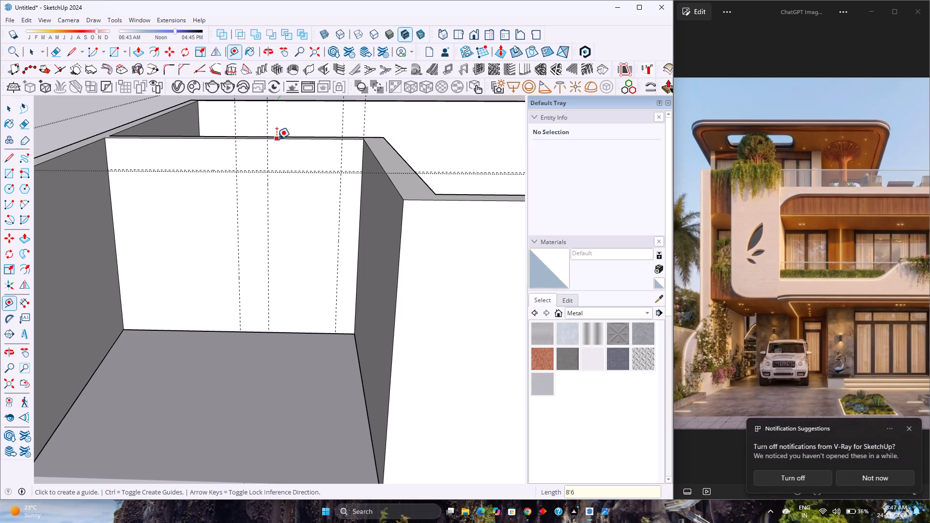
Place a second horizontal guide on the recess's rear wall, 7' above its bottom edge.
scroll(268, 230, down, 2)
middle_drag(268, 230, 268, 166)
middle_click(268, 166)
scroll(269, 167, up, 1)
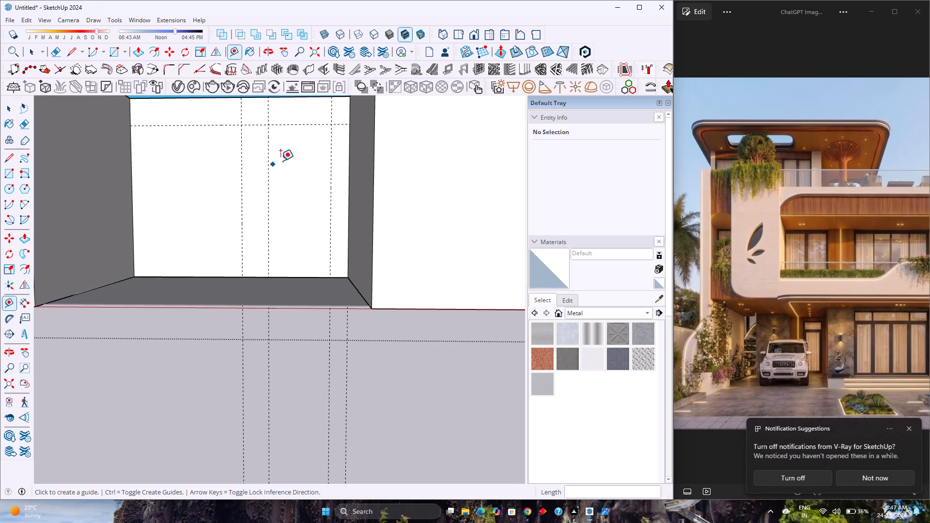
scroll(324, 144, up, 2)
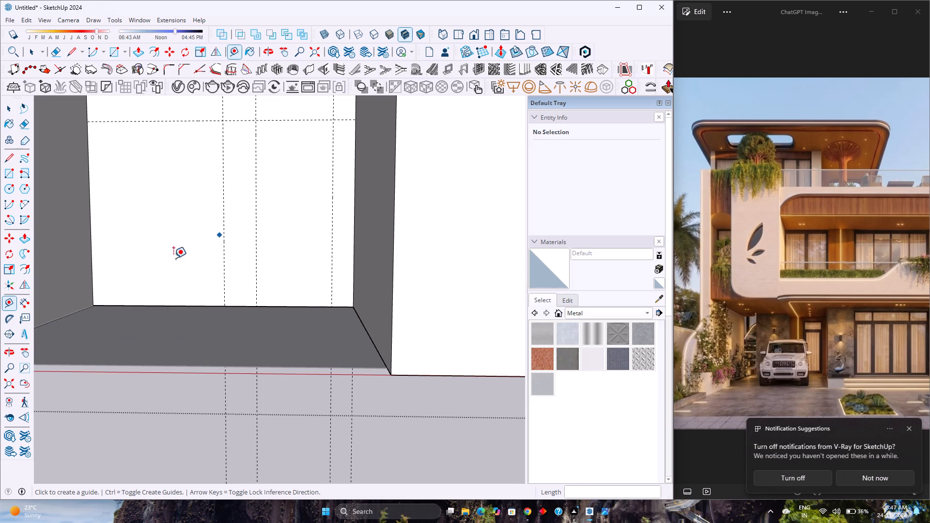
click(181, 308)
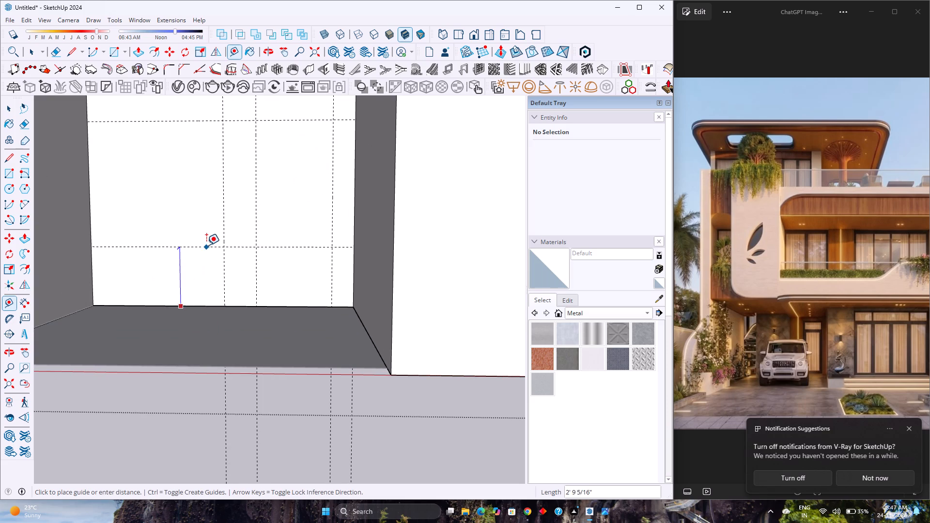
text(7')
key(Return)
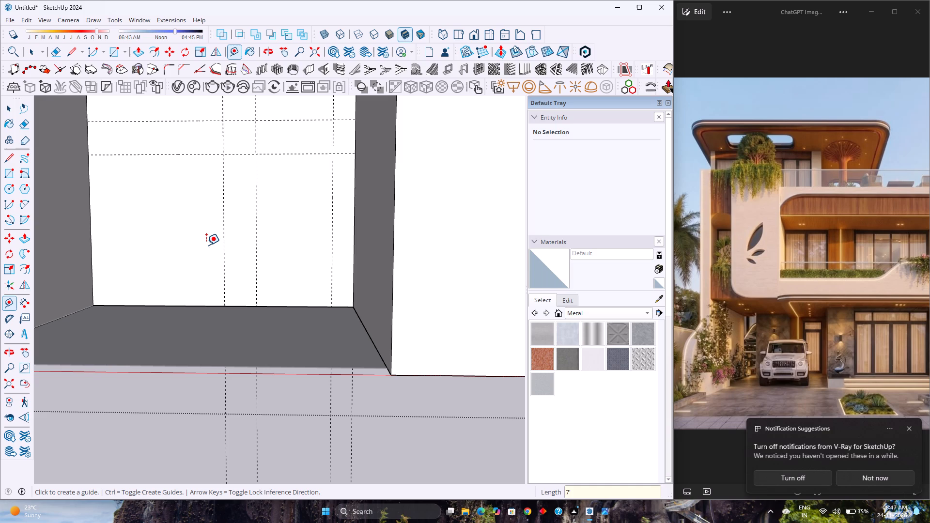
key(Escape)
Move the upper horizontal guide on the recess's rear wall up 9" along the vertical guide.
scroll(205, 244, up, 2)
scroll(181, 230, down, 2)
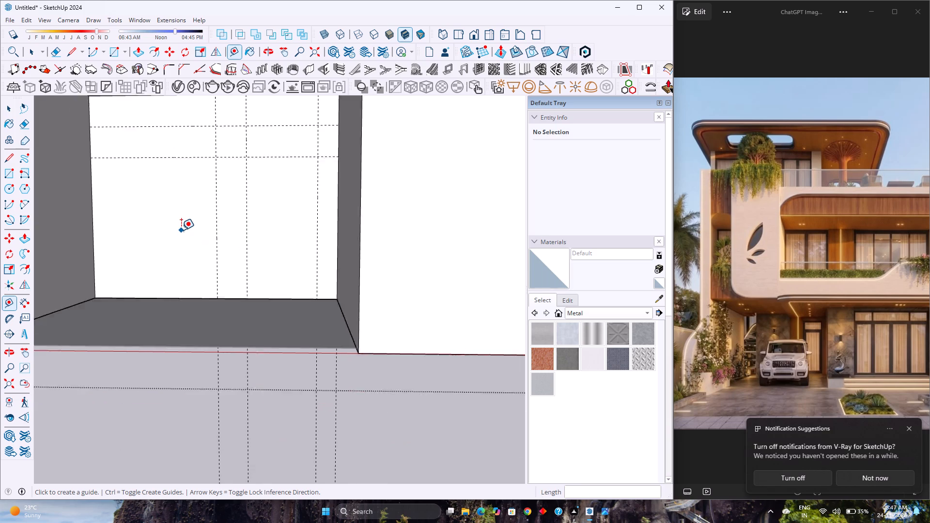
scroll(181, 230, down, 2)
scroll(181, 230, up, 3)
scroll(181, 230, down, 4)
scroll(181, 230, up, 4)
scroll(184, 229, down, 3)
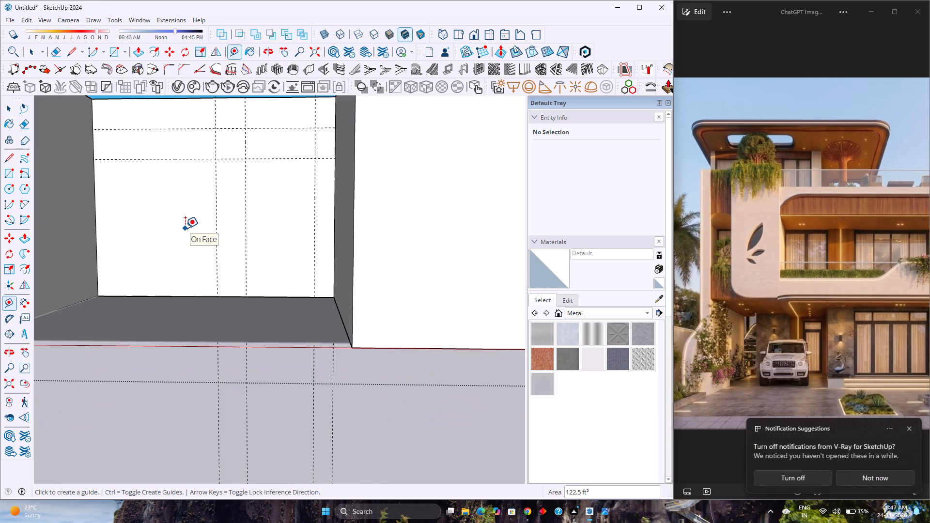
key(space)
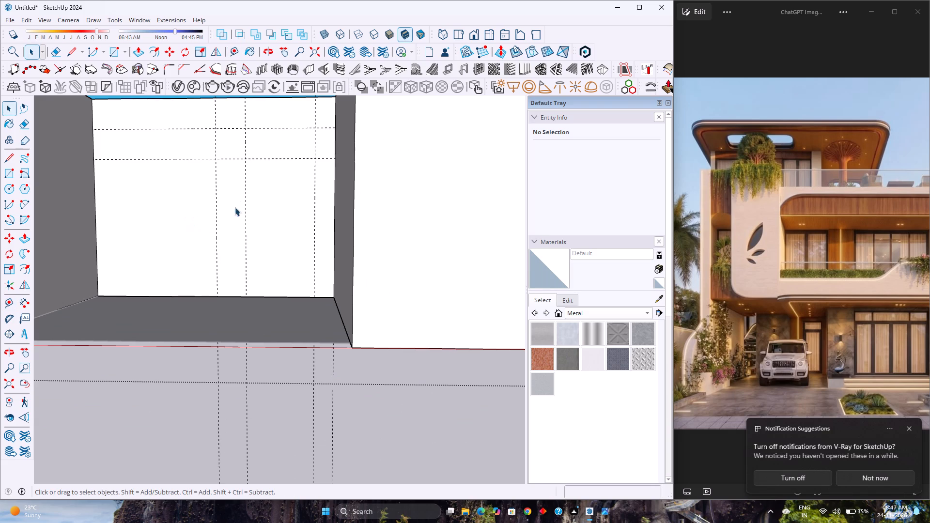
click(256, 127)
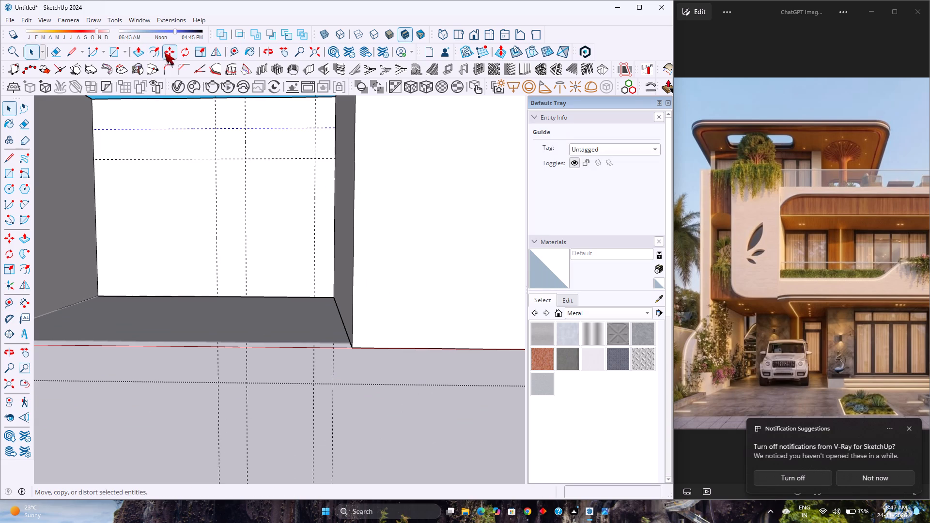
click(167, 53)
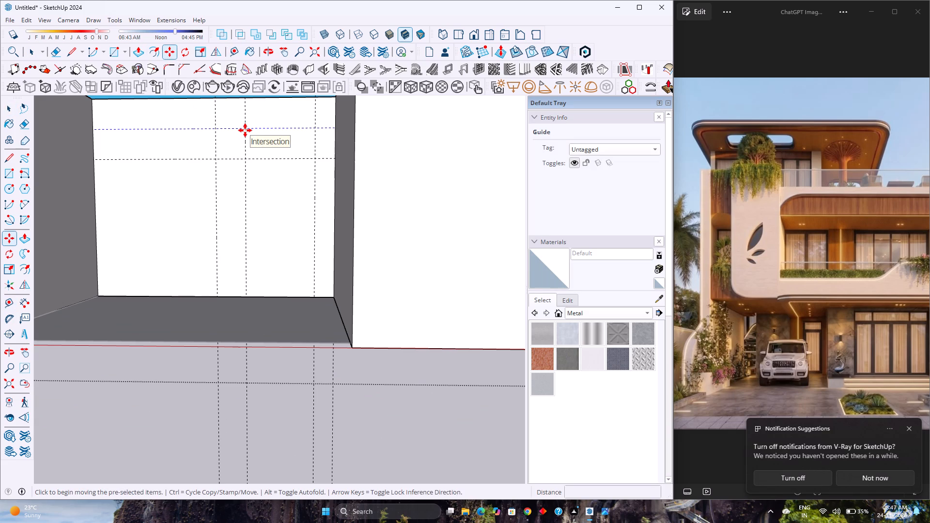
click(245, 130)
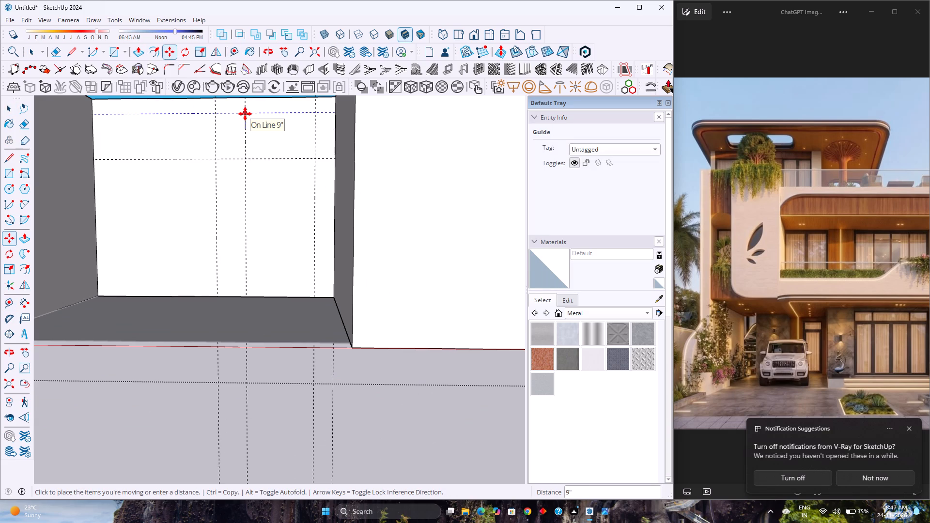
click(245, 114)
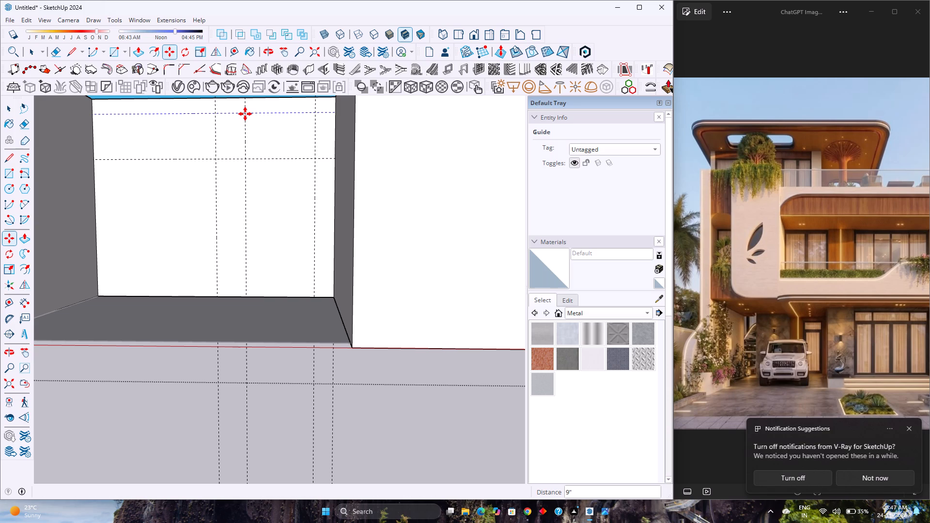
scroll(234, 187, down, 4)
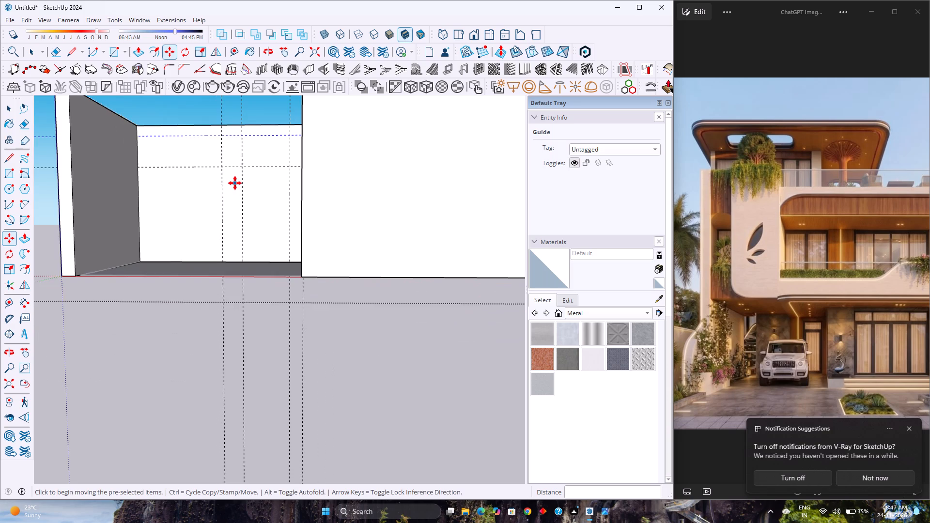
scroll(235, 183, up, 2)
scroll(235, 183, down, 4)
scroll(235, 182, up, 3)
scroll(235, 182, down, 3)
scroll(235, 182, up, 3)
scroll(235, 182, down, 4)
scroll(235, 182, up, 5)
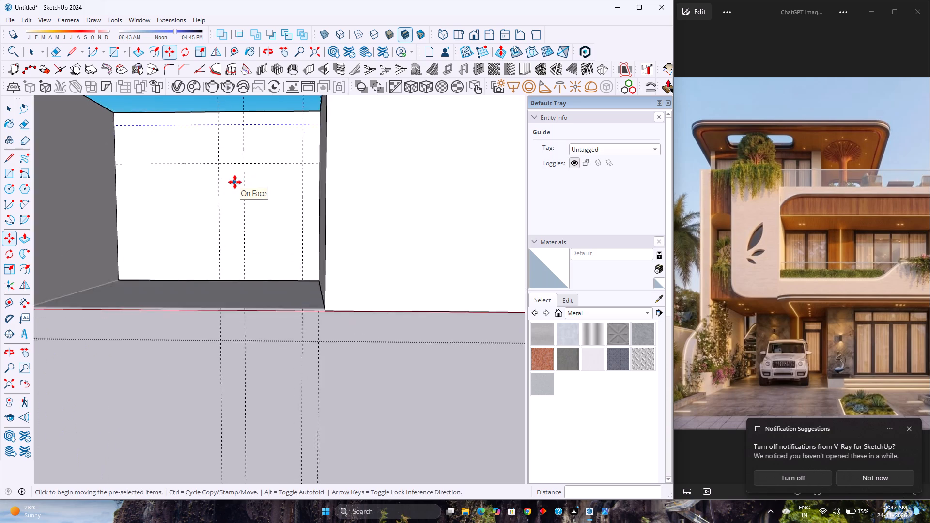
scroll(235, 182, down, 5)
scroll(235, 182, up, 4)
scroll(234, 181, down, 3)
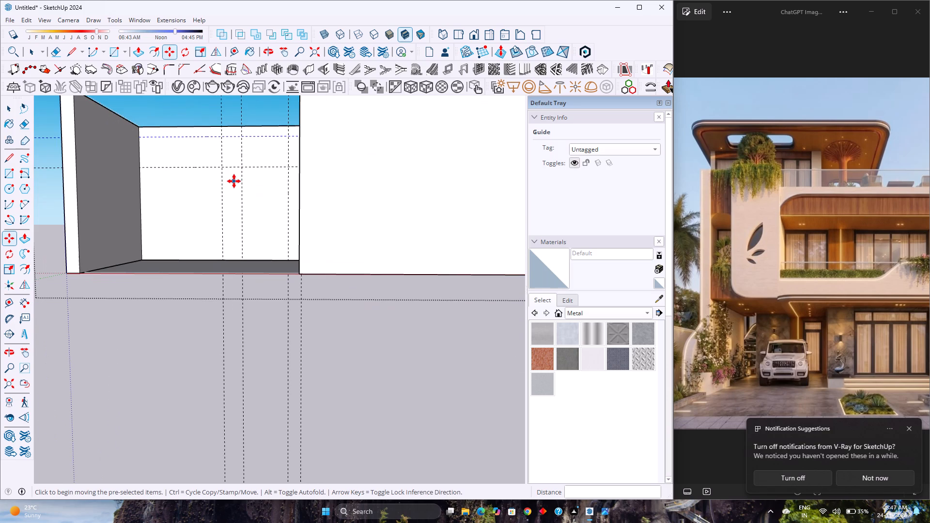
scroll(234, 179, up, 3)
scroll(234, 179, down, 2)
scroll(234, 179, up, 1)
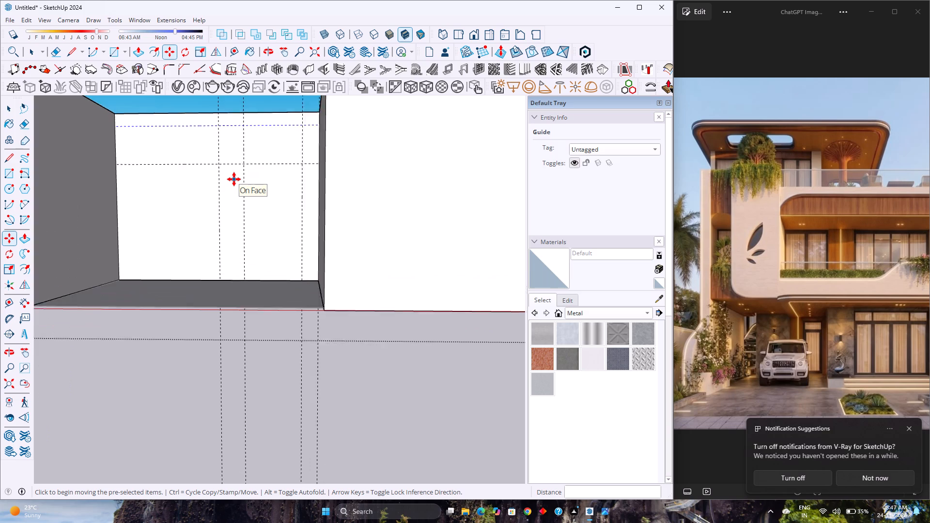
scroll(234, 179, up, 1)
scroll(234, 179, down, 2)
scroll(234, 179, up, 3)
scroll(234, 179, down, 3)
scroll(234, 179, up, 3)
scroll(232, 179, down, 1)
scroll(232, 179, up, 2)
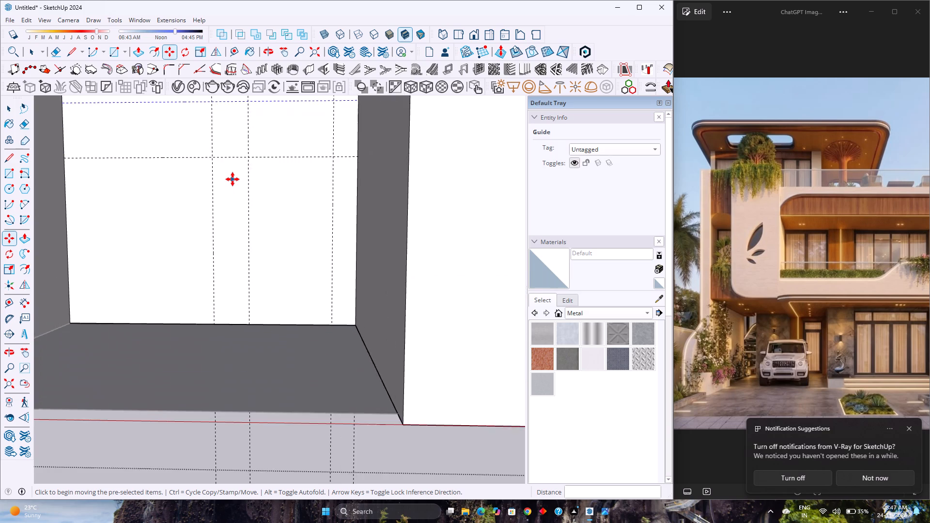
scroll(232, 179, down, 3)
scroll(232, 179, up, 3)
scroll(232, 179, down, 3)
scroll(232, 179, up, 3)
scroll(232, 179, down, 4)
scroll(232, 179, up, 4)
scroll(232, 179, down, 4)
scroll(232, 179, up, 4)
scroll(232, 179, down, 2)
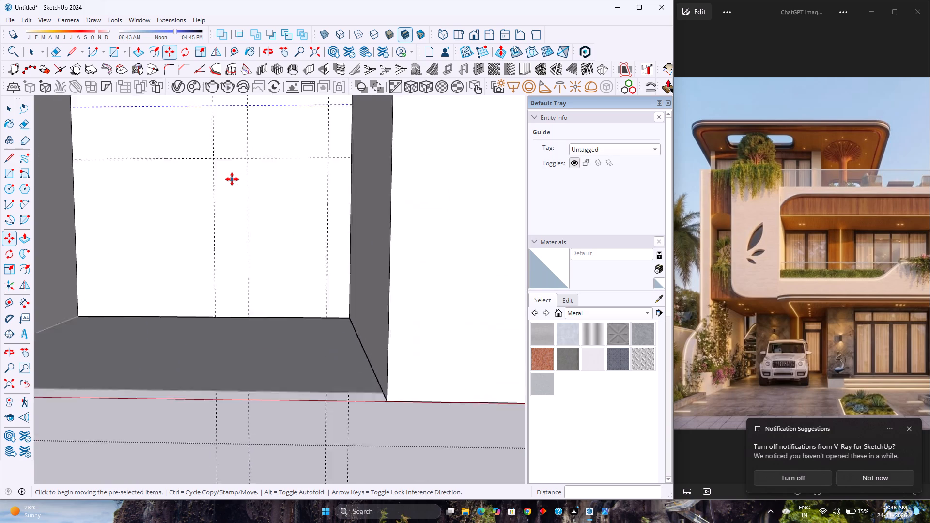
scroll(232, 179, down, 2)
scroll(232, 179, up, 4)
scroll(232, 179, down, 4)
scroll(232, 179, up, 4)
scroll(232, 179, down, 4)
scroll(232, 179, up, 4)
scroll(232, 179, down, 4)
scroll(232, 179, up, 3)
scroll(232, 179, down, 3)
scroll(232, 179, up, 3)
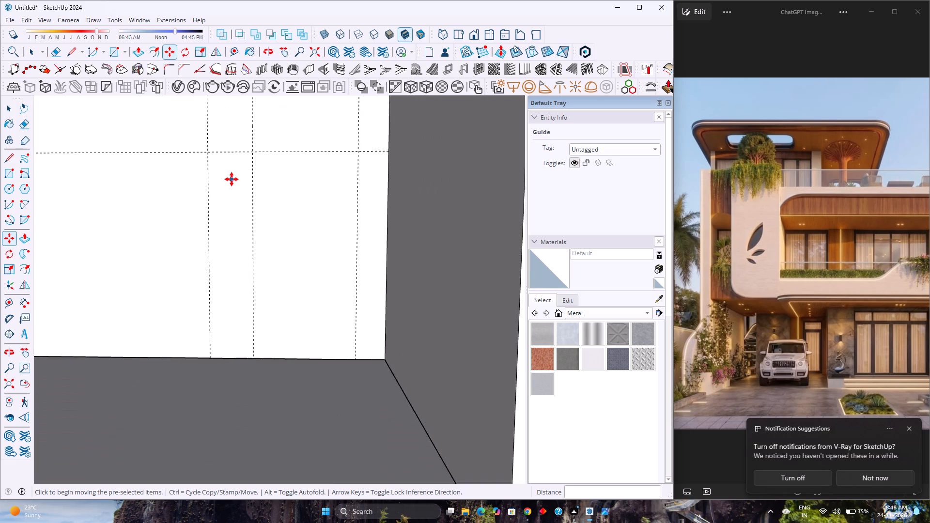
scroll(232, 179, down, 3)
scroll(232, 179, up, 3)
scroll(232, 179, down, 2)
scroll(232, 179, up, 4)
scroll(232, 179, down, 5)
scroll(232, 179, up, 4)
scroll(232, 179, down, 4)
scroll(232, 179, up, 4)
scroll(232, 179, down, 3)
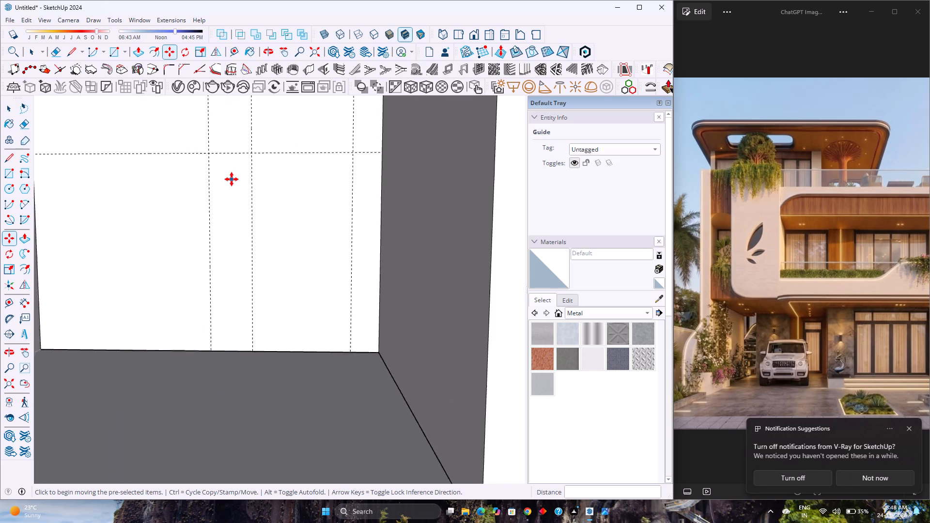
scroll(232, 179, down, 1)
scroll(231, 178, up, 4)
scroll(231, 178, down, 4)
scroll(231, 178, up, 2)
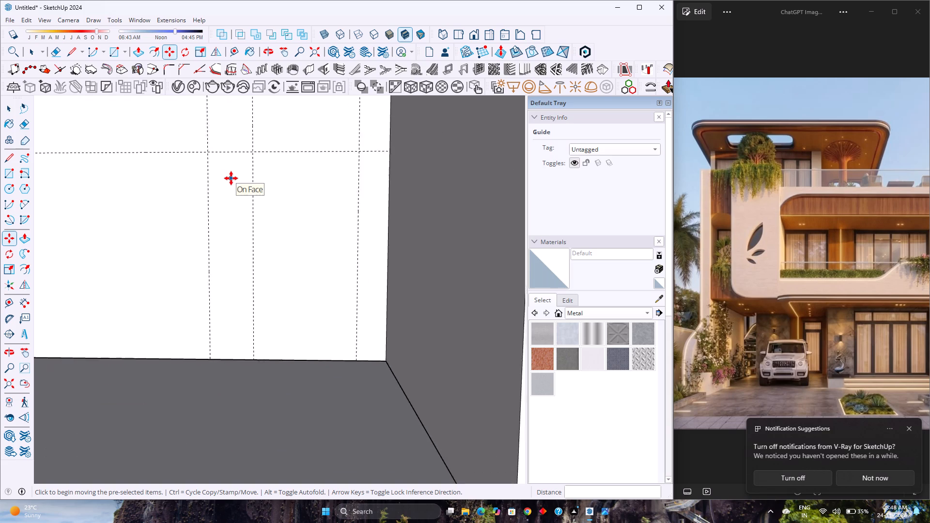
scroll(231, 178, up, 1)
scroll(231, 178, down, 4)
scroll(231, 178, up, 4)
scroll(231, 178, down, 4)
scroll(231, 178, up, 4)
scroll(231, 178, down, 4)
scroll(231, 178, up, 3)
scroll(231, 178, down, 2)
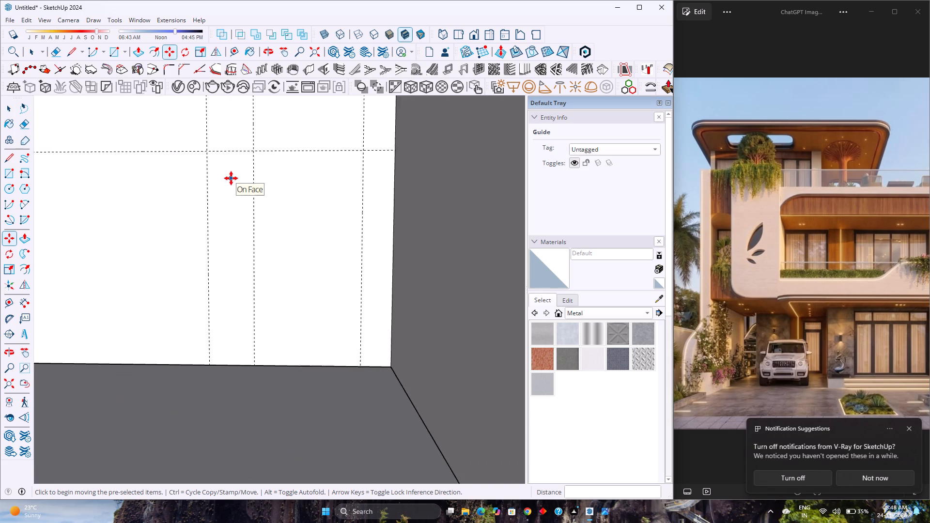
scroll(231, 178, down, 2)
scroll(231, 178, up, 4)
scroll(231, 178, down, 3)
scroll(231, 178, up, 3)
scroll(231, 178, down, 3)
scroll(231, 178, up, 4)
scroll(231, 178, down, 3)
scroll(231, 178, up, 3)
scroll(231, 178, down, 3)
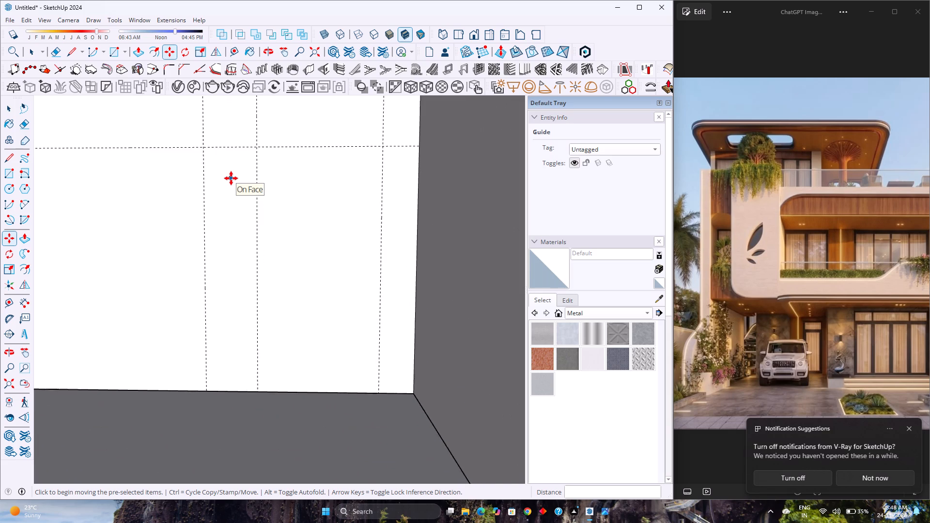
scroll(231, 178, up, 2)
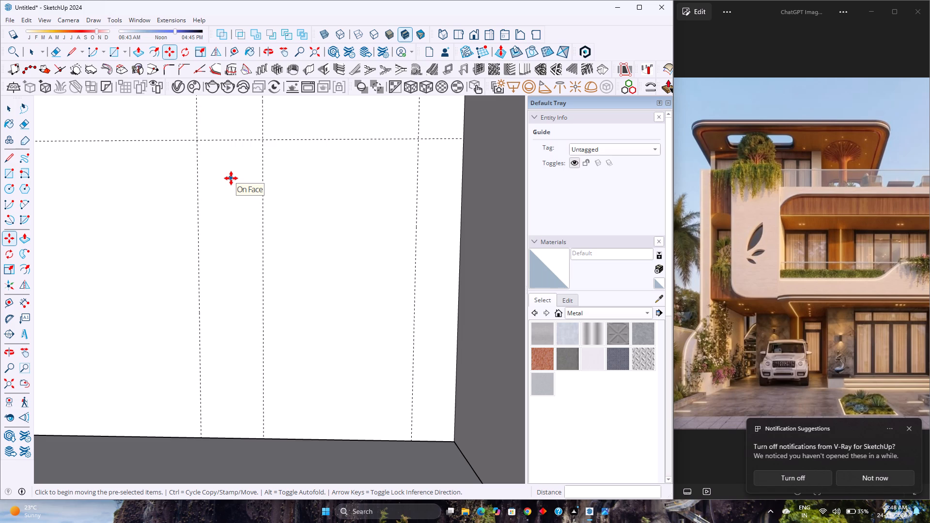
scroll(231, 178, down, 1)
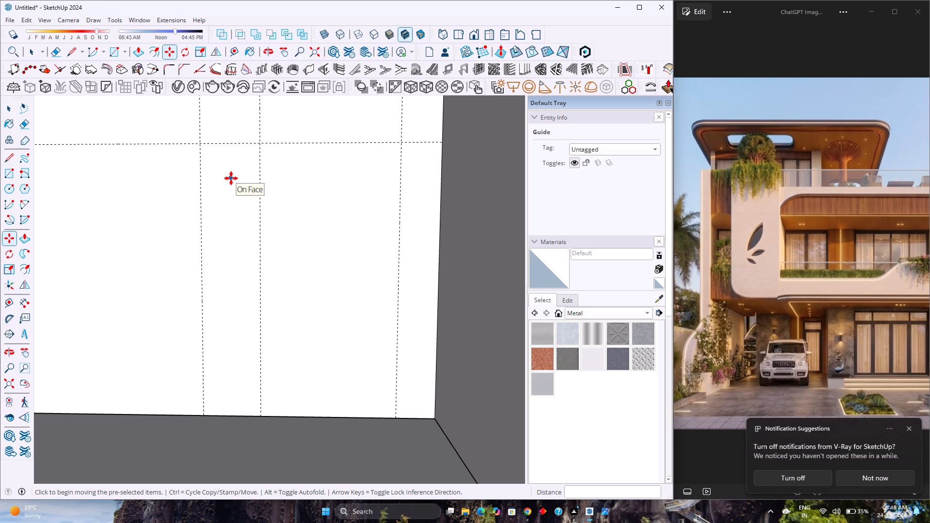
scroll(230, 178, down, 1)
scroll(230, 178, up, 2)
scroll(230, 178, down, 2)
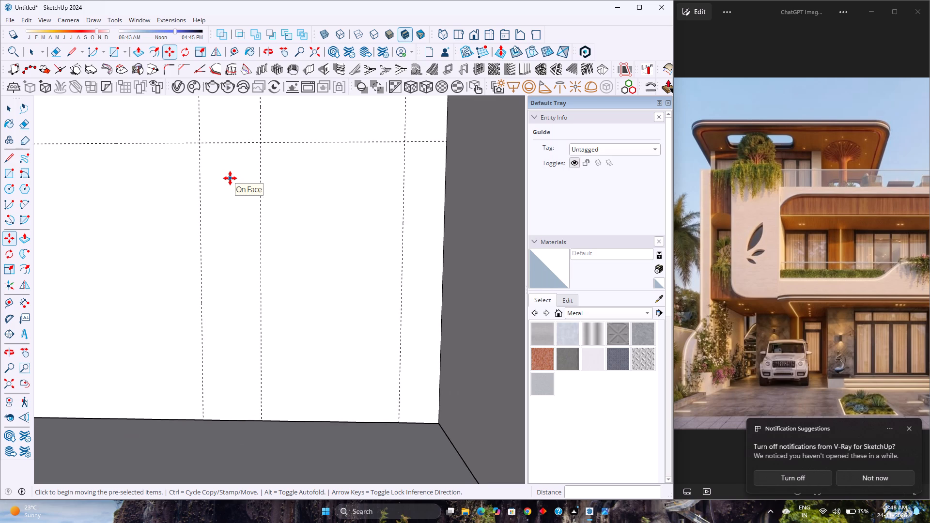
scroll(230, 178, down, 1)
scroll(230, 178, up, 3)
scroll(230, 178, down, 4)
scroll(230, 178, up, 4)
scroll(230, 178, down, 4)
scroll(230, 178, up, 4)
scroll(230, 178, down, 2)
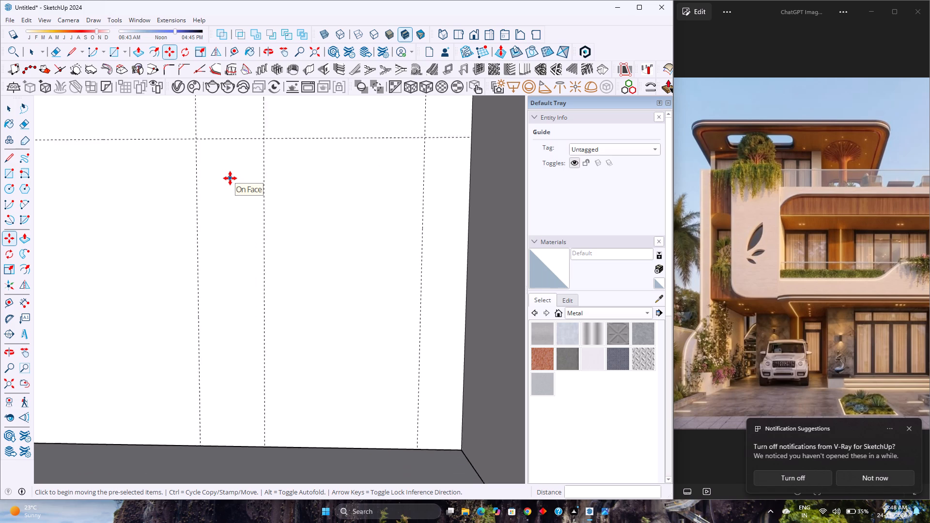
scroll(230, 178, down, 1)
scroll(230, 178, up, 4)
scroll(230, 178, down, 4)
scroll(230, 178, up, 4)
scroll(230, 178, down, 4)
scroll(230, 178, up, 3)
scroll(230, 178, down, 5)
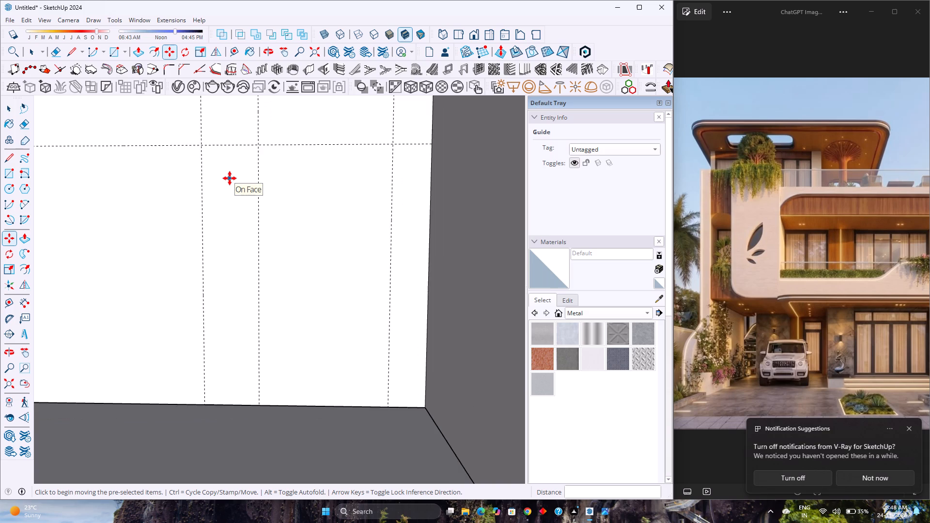
Draw a 3'6" by 7' door rectangle on the recess's rear wall, between two vertical guides from the lower horizontal guide to the bottom edge.
scroll(230, 178, down, 10)
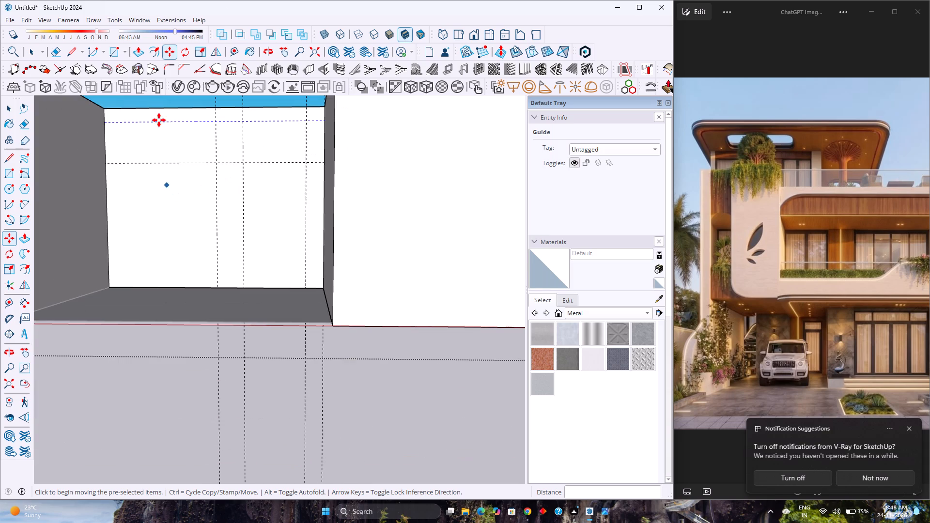
click(113, 53)
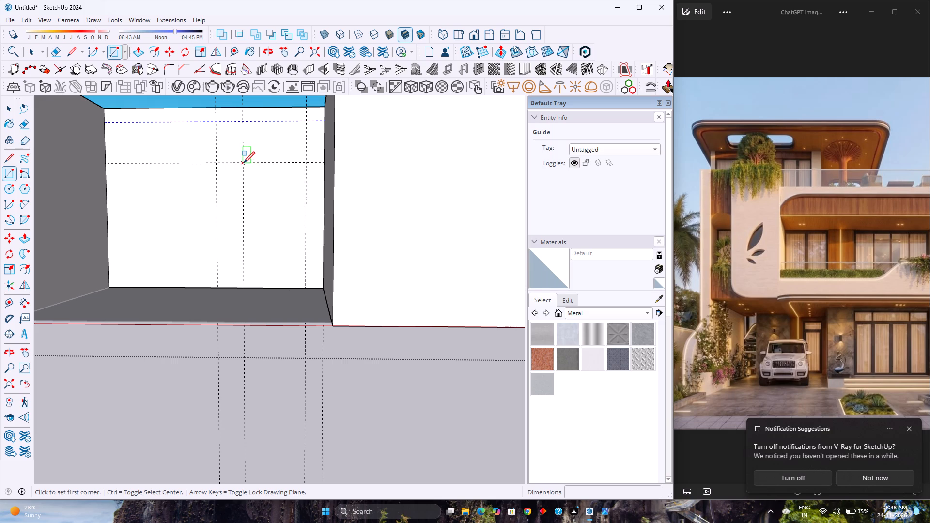
click(244, 163)
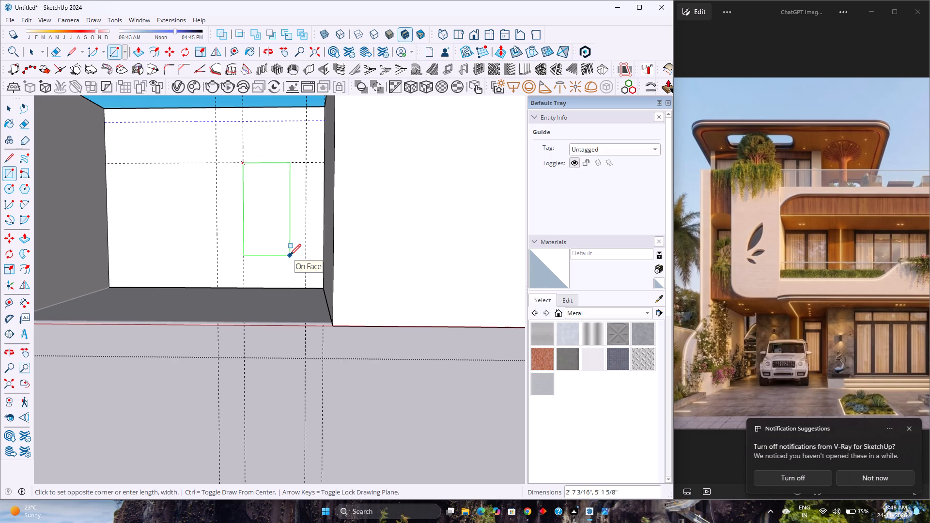
scroll(287, 254, down, 3)
scroll(285, 253, up, 4)
scroll(285, 253, down, 4)
scroll(283, 252, up, 4)
scroll(282, 251, down, 5)
scroll(282, 251, up, 5)
scroll(282, 251, down, 2)
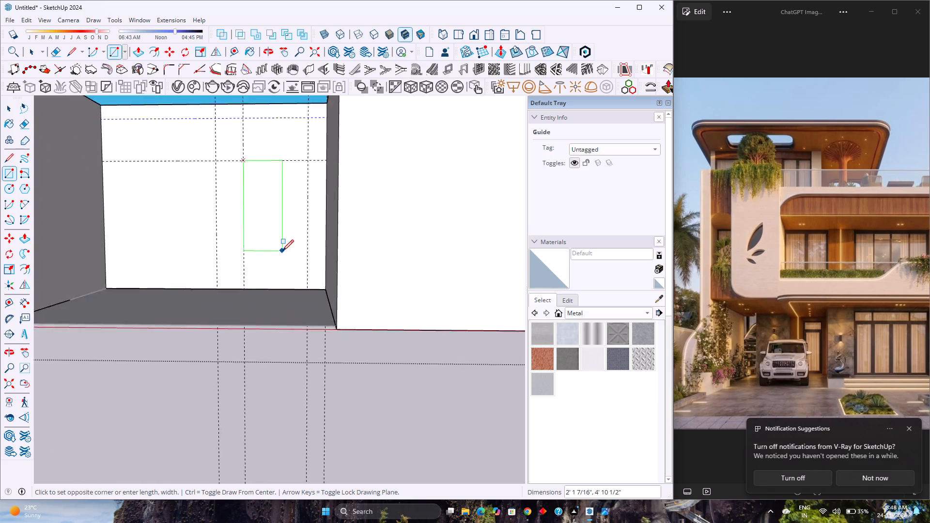
scroll(282, 251, down, 3)
scroll(281, 249, up, 3)
scroll(281, 248, down, 3)
scroll(281, 248, up, 3)
scroll(281, 248, down, 3)
scroll(281, 248, up, 3)
scroll(281, 248, down, 4)
scroll(281, 248, up, 4)
scroll(281, 248, down, 3)
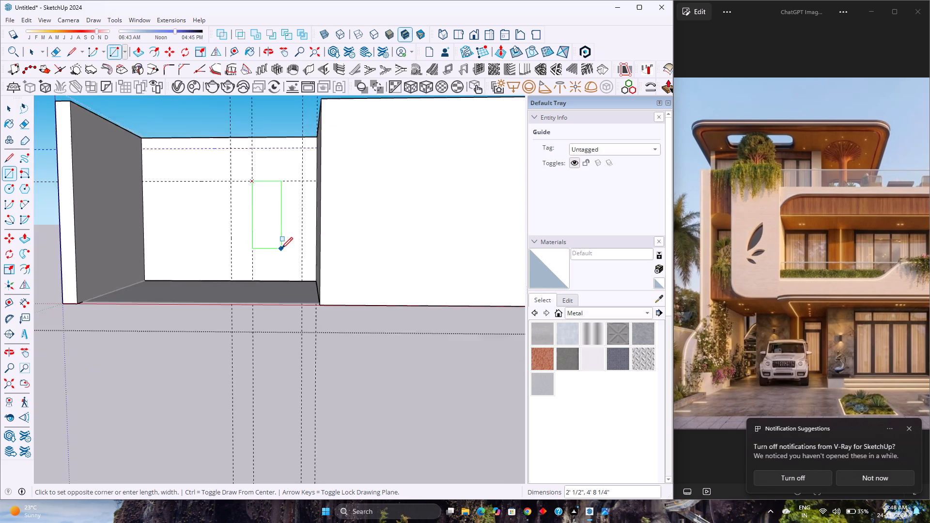
scroll(281, 248, up, 3)
scroll(281, 248, down, 4)
scroll(281, 248, up, 4)
scroll(281, 248, down, 4)
scroll(281, 248, up, 4)
scroll(281, 248, down, 4)
scroll(281, 248, up, 3)
scroll(281, 248, down, 3)
scroll(281, 248, up, 4)
scroll(281, 248, down, 4)
scroll(281, 248, up, 4)
scroll(281, 248, down, 3)
scroll(281, 248, up, 3)
scroll(281, 248, down, 4)
scroll(281, 248, up, 4)
scroll(281, 248, down, 4)
scroll(281, 248, up, 4)
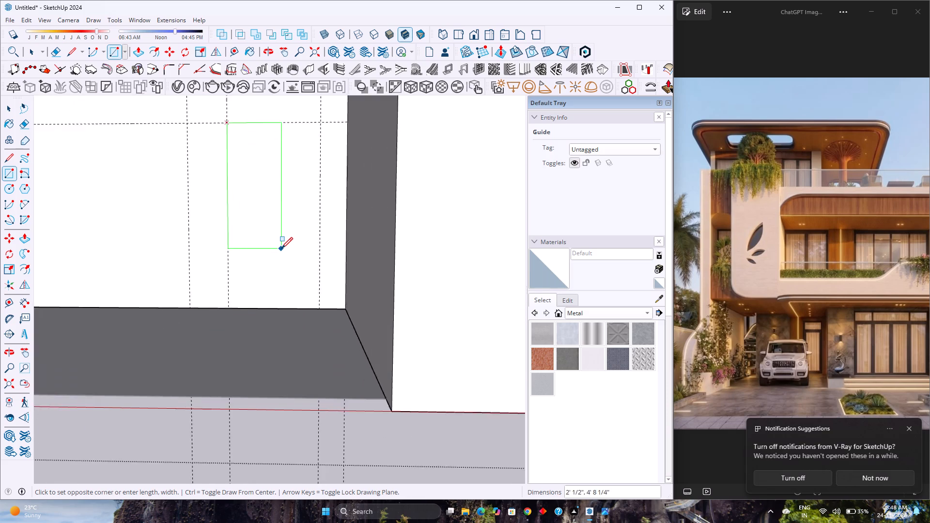
scroll(281, 248, down, 4)
scroll(281, 248, up, 3)
scroll(281, 248, down, 4)
scroll(280, 248, up, 3)
scroll(279, 248, down, 5)
scroll(279, 248, up, 4)
scroll(279, 247, down, 4)
scroll(279, 247, up, 4)
scroll(279, 247, down, 4)
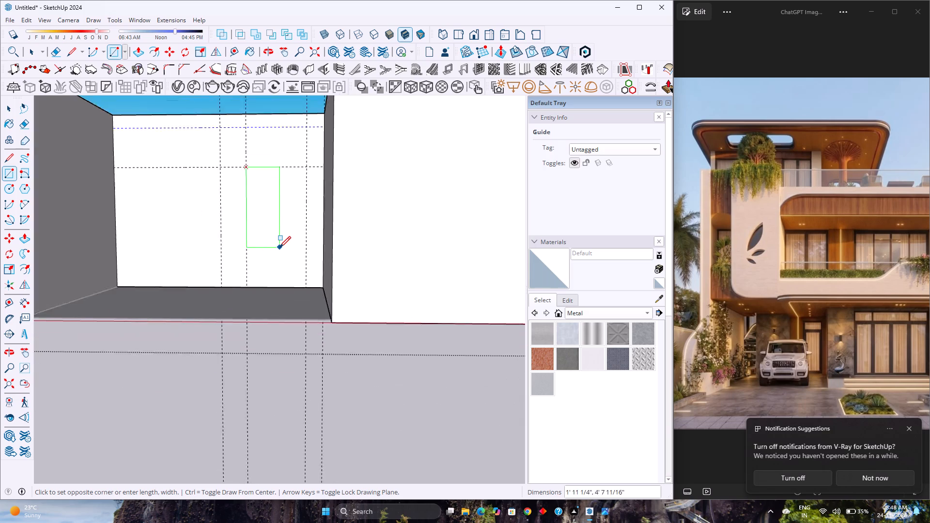
scroll(279, 247, up, 4)
scroll(279, 247, down, 2)
scroll(279, 247, up, 3)
scroll(279, 247, down, 4)
scroll(279, 247, up, 4)
scroll(279, 246, down, 4)
scroll(279, 246, up, 2)
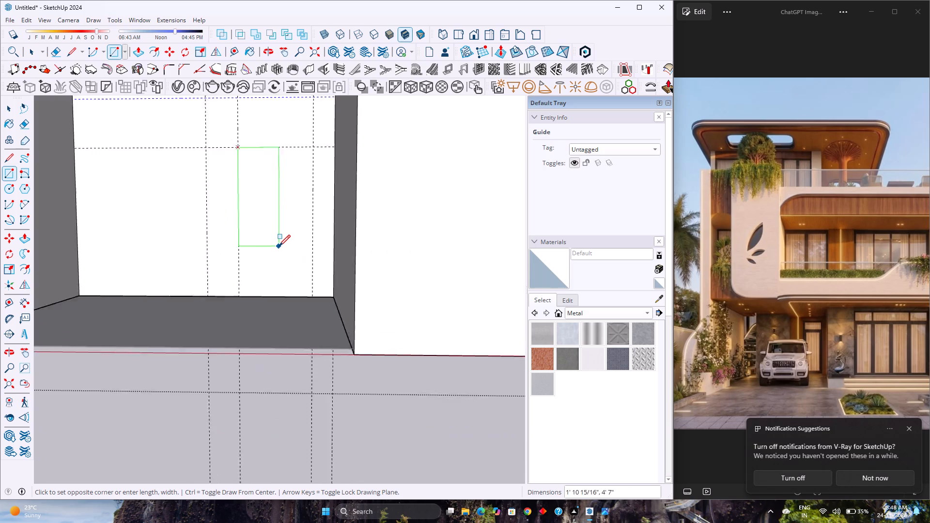
scroll(279, 246, up, 2)
scroll(279, 246, down, 4)
scroll(279, 246, up, 4)
scroll(279, 246, down, 3)
scroll(279, 244, up, 3)
scroll(279, 244, down, 4)
scroll(279, 244, up, 4)
scroll(279, 244, down, 4)
scroll(279, 243, up, 4)
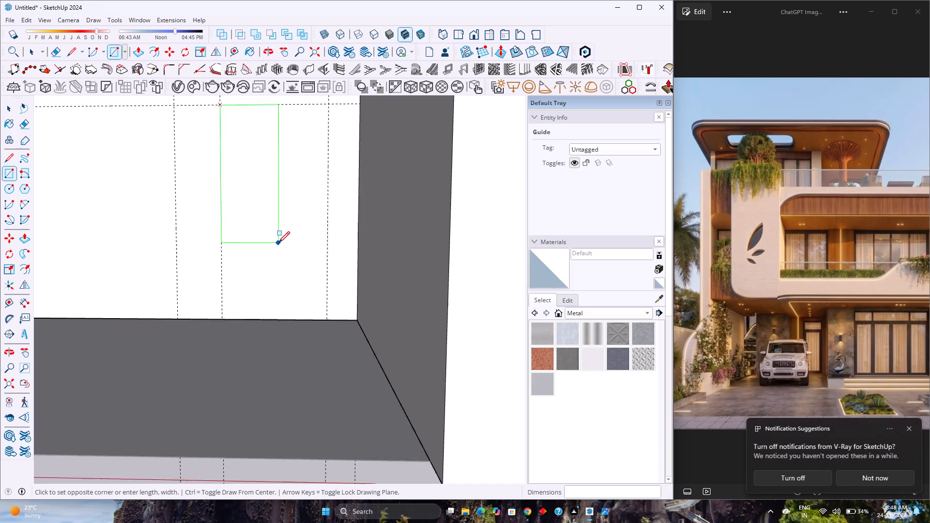
scroll(279, 243, down, 4)
scroll(279, 243, up, 3)
scroll(279, 243, down, 3)
scroll(279, 243, up, 4)
scroll(279, 243, down, 4)
scroll(277, 242, up, 3)
scroll(277, 241, down, 4)
scroll(277, 241, up, 4)
scroll(272, 244, down, 2)
scroll(271, 244, up, 4)
scroll(270, 245, down, 4)
scroll(270, 245, up, 4)
scroll(270, 245, down, 4)
scroll(269, 245, up, 4)
scroll(269, 244, down, 3)
scroll(269, 244, up, 4)
scroll(269, 244, down, 5)
scroll(269, 244, up, 2)
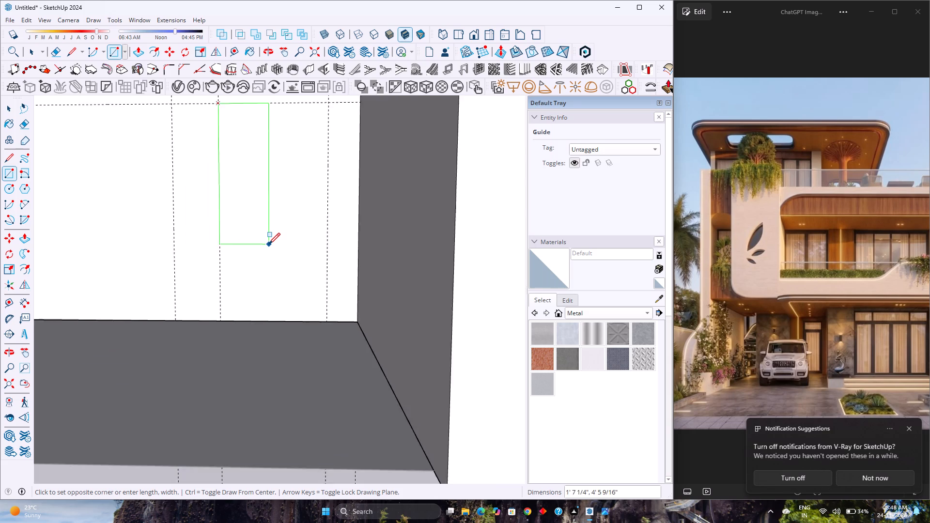
scroll(269, 244, up, 2)
scroll(269, 244, down, 4)
scroll(269, 243, up, 2)
scroll(269, 243, down, 3)
scroll(269, 243, up, 4)
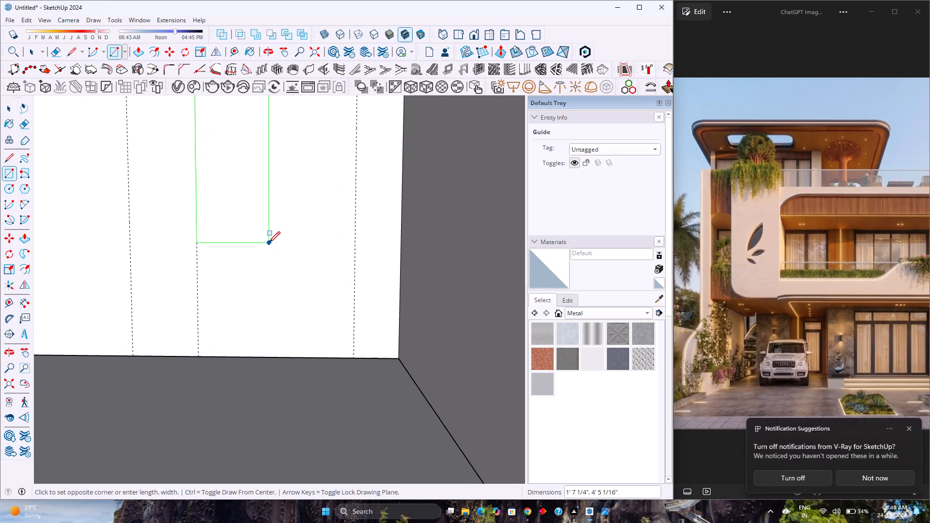
scroll(263, 234, down, 4)
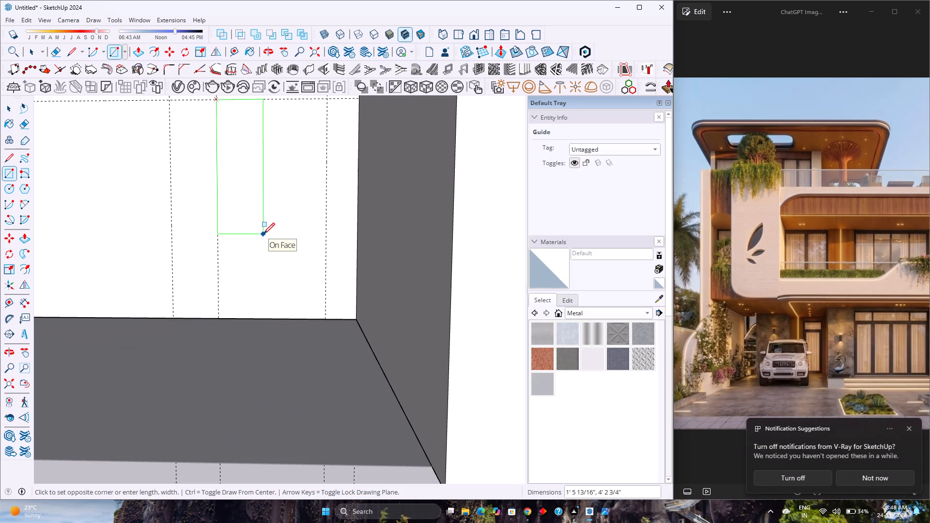
scroll(263, 233, up, 4)
scroll(263, 233, down, 4)
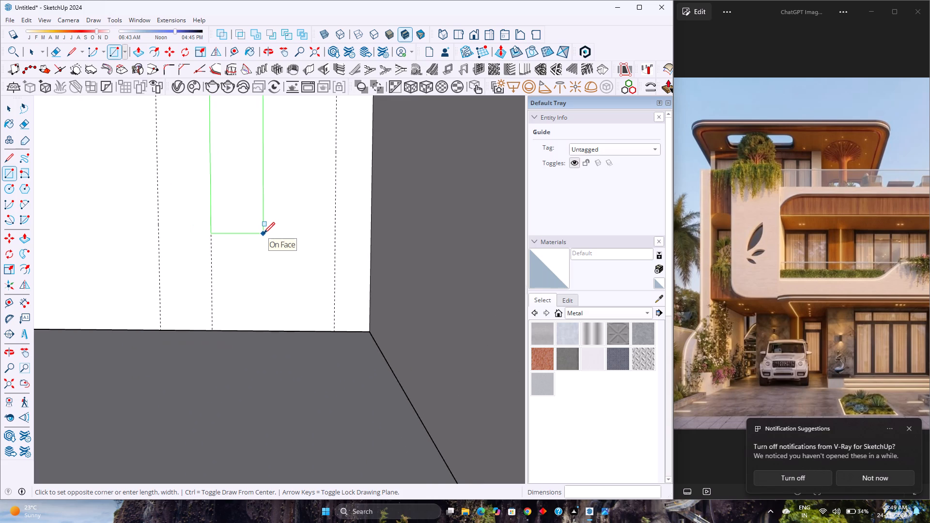
scroll(263, 233, up, 3)
scroll(263, 233, down, 4)
scroll(263, 233, up, 4)
scroll(263, 233, down, 4)
scroll(263, 233, up, 5)
scroll(263, 233, down, 5)
scroll(263, 233, up, 5)
scroll(263, 233, down, 2)
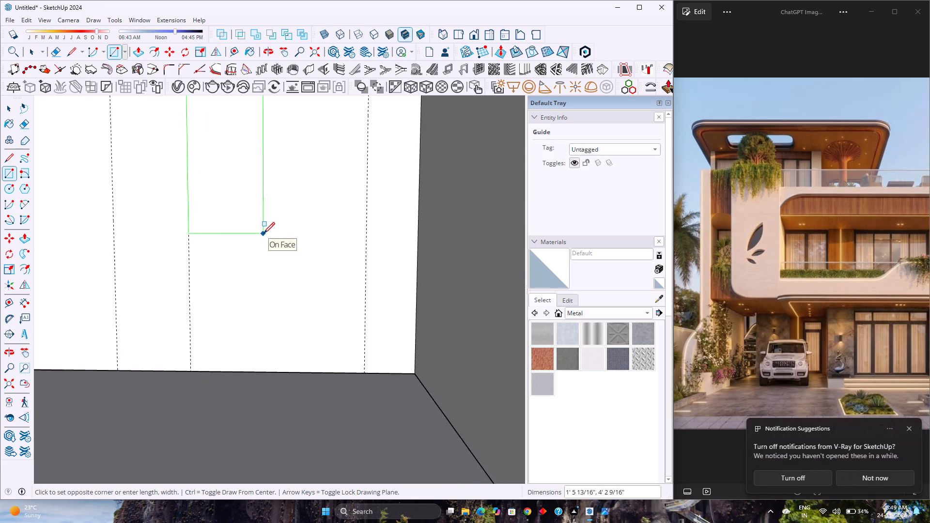
scroll(263, 233, down, 2)
scroll(263, 233, up, 4)
scroll(263, 233, down, 4)
scroll(263, 233, up, 4)
scroll(263, 233, down, 5)
scroll(263, 233, up, 5)
scroll(263, 233, down, 5)
scroll(263, 233, up, 4)
scroll(263, 233, down, 1)
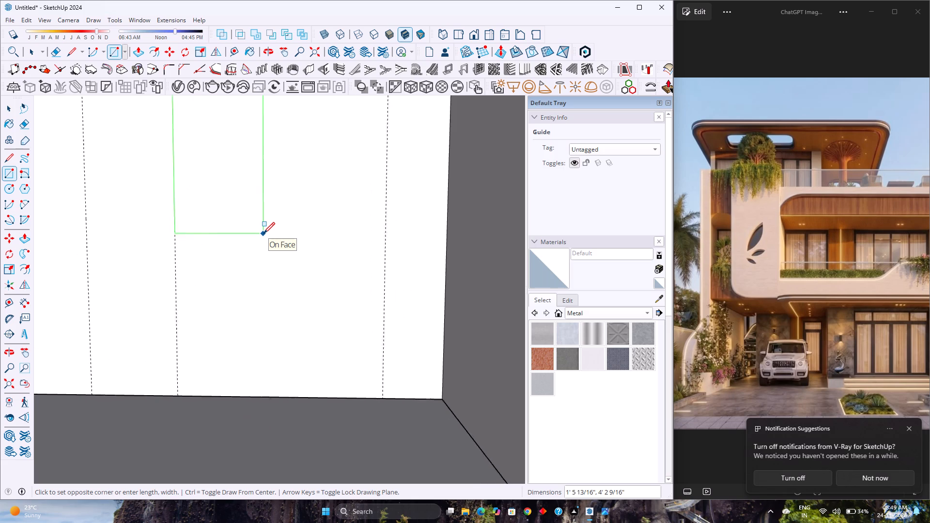
scroll(263, 233, down, 3)
scroll(263, 233, up, 4)
scroll(263, 233, down, 4)
scroll(263, 233, up, 3)
scroll(263, 233, down, 2)
scroll(263, 233, up, 2)
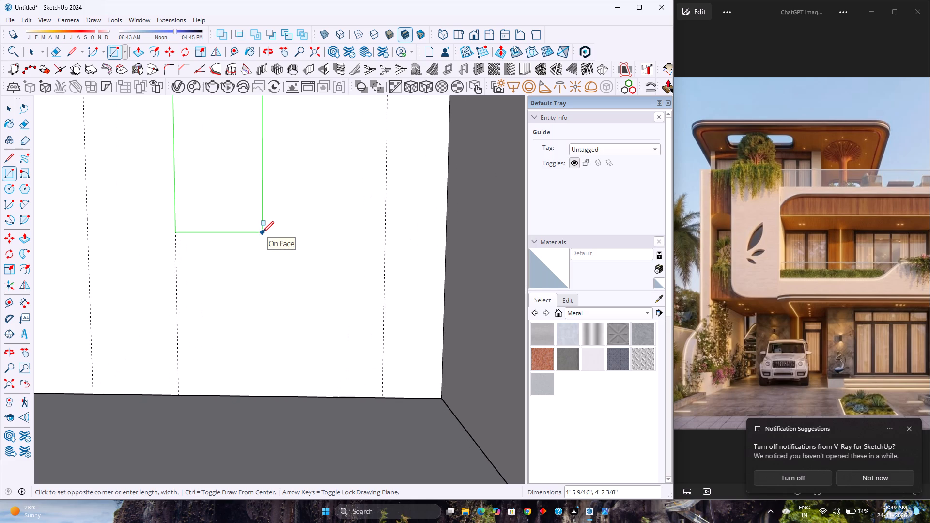
scroll(263, 232, down, 3)
scroll(263, 232, up, 4)
scroll(263, 232, down, 5)
scroll(262, 232, up, 4)
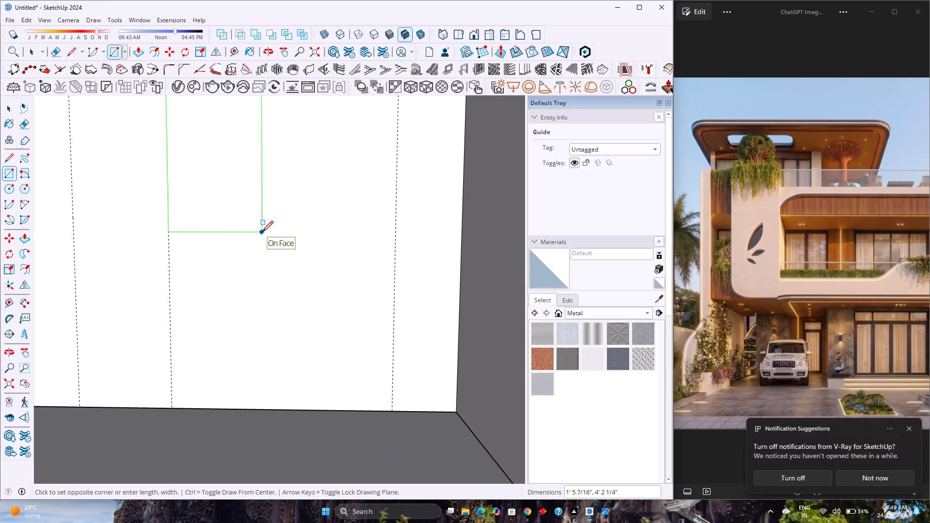
scroll(262, 232, down, 4)
scroll(262, 232, up, 4)
scroll(260, 231, down, 4)
scroll(256, 225, up, 4)
scroll(256, 225, down, 4)
scroll(256, 225, up, 2)
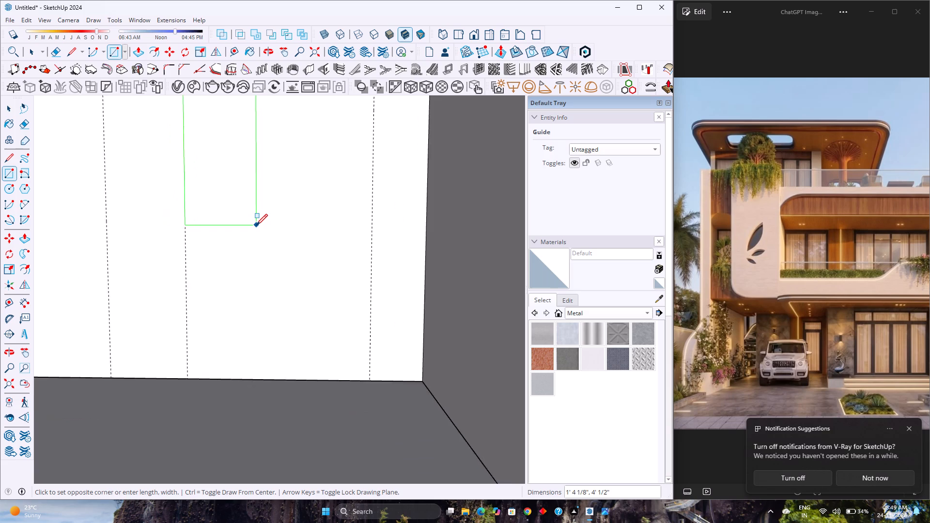
scroll(256, 225, up, 2)
scroll(256, 225, down, 4)
scroll(256, 225, up, 4)
scroll(256, 225, down, 4)
scroll(256, 225, up, 4)
scroll(256, 225, down, 5)
scroll(256, 225, up, 5)
scroll(256, 225, down, 5)
scroll(256, 225, up, 4)
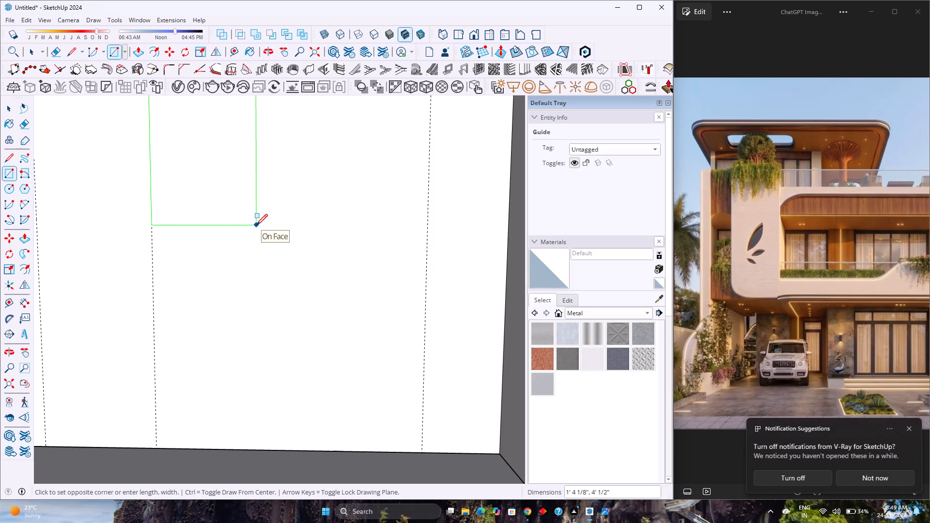
scroll(263, 236, down, 3)
scroll(298, 328, down, 2)
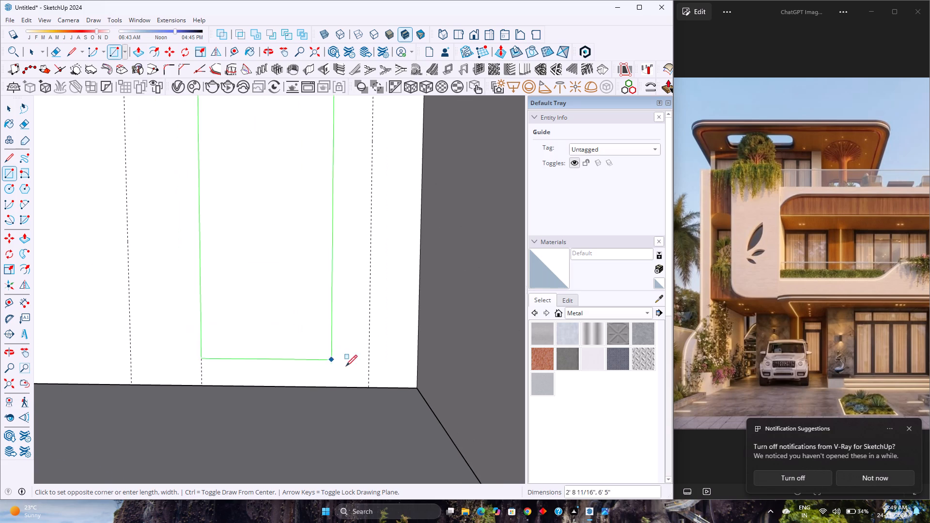
click(370, 387)
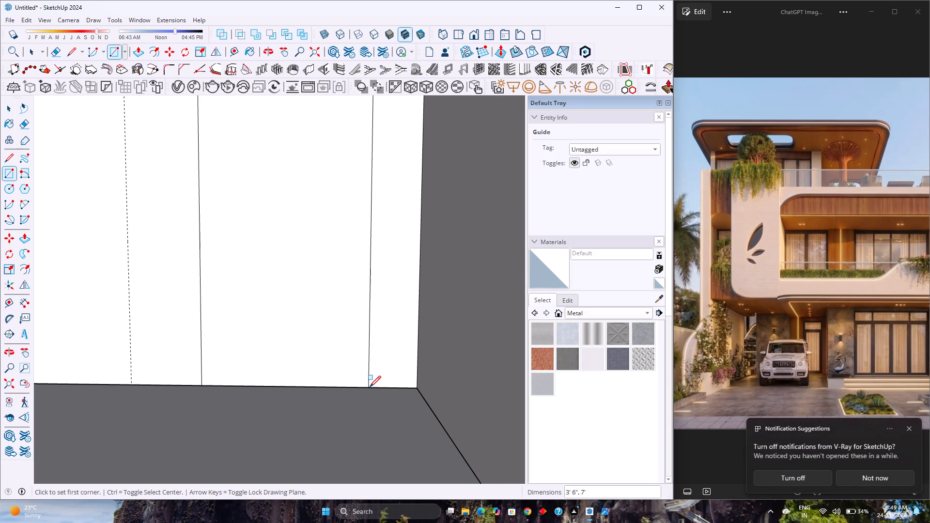
Move the door rectangle's top edge up 2'3" to the upper horizontal guide on the recess's rear wall.
scroll(370, 387, down, 8)
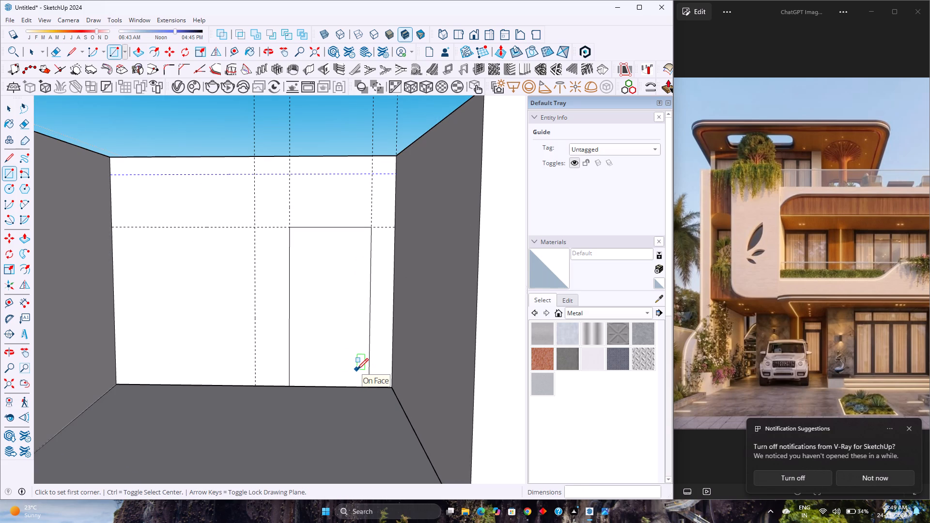
key(space)
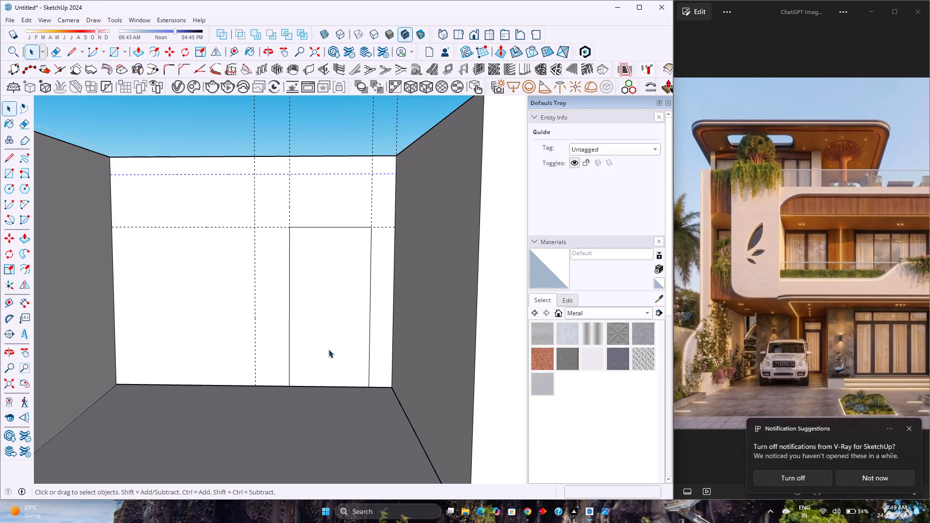
click(325, 228)
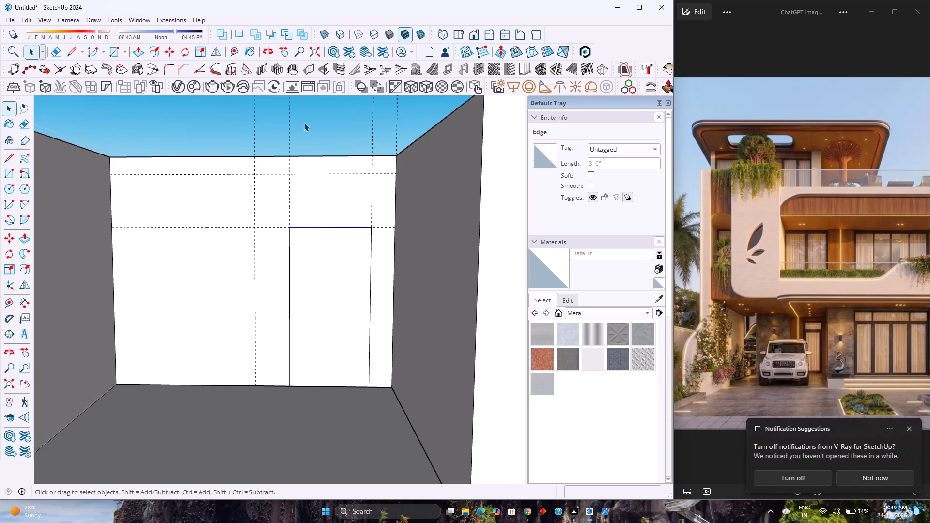
click(168, 53)
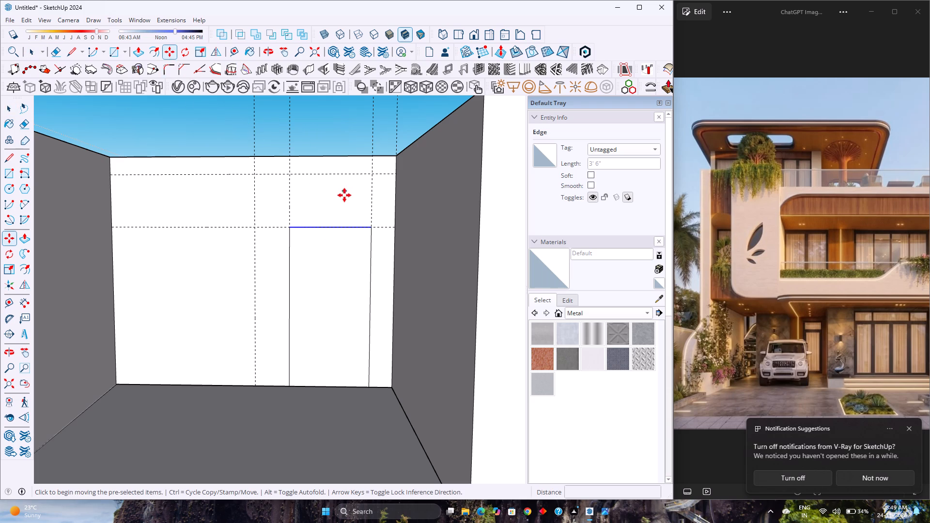
click(290, 226)
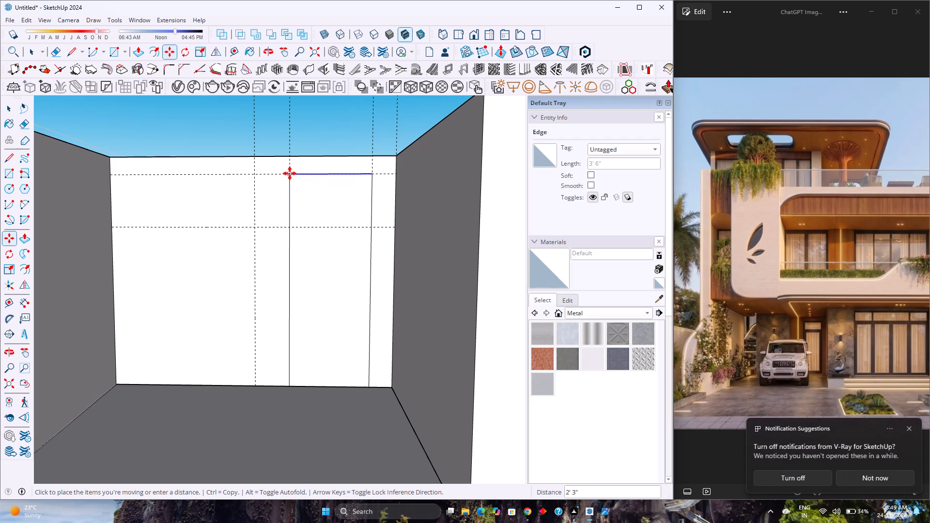
click(290, 173)
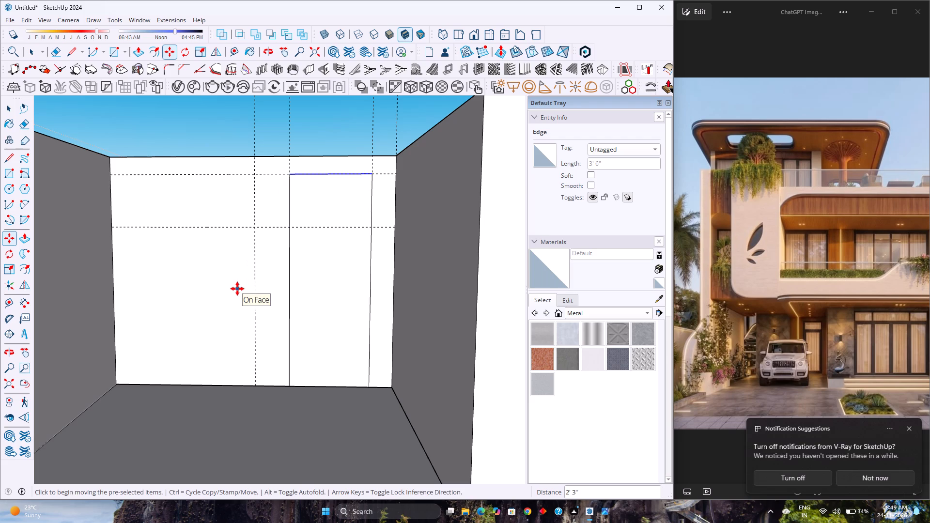
key(space)
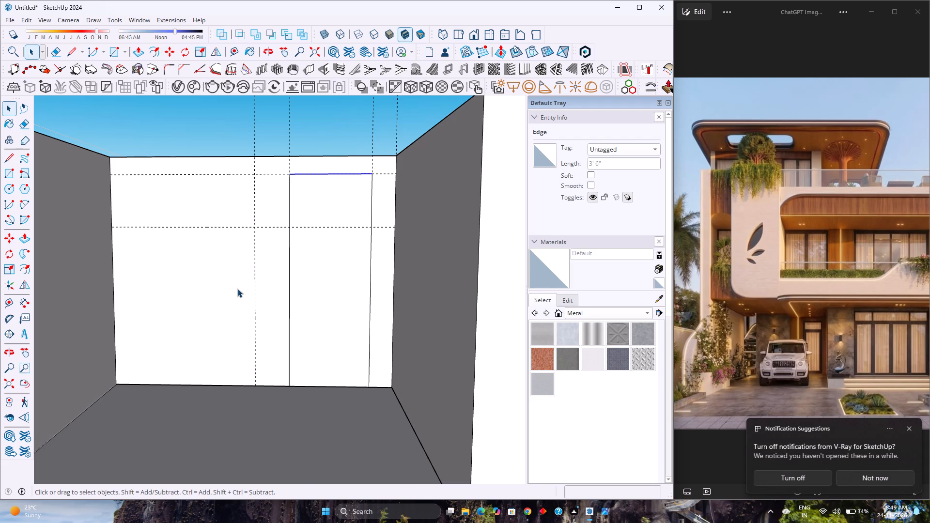
Push the door rectangle 8 1/4" through the recess's rear wall to cut the door opening.
scroll(237, 289, down, 3)
middle_drag(316, 245, 351, 372)
scroll(350, 310, down, 3)
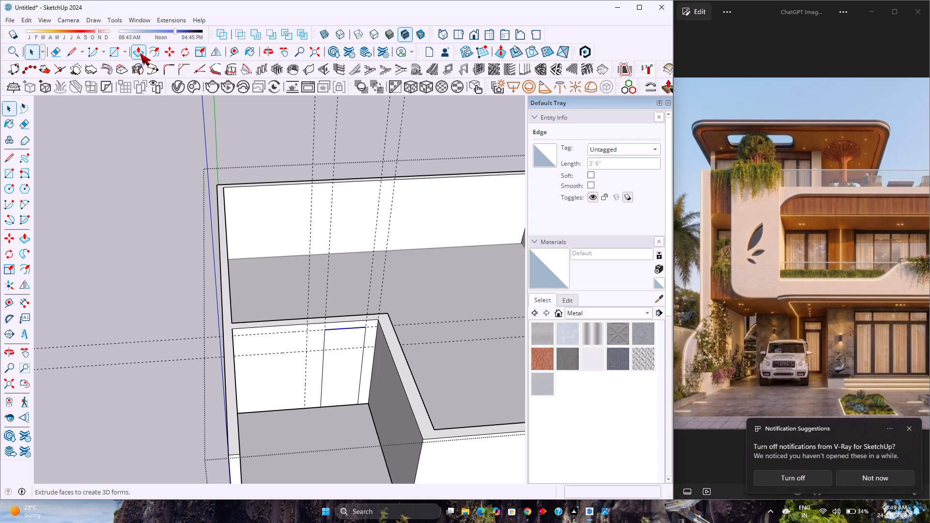
click(140, 53)
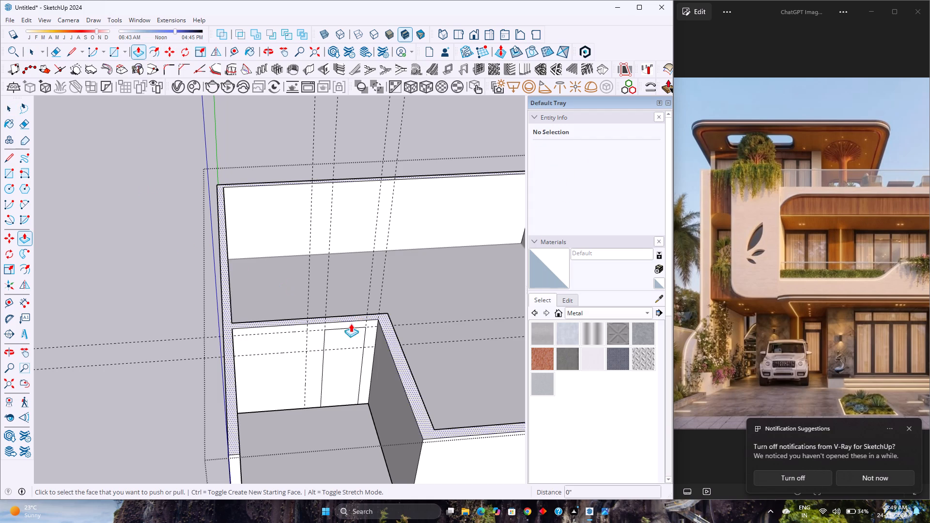
click(341, 347)
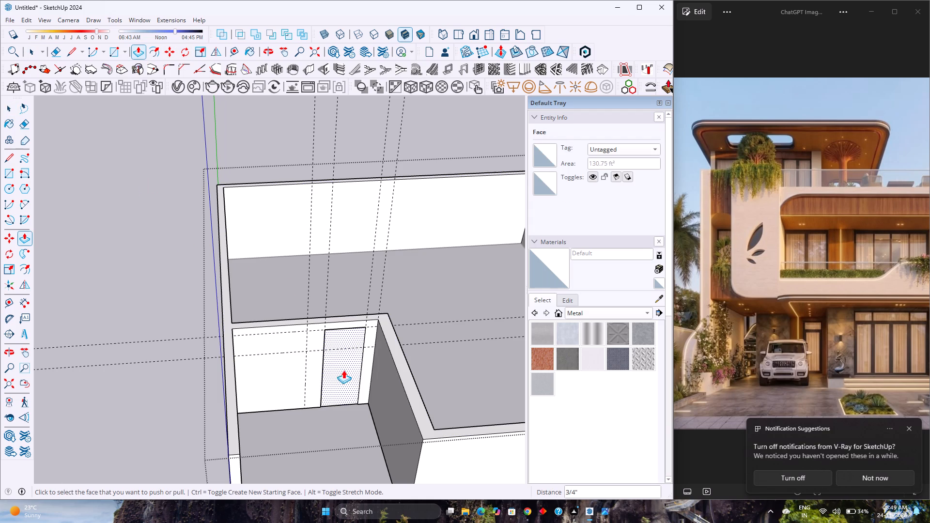
click(333, 359)
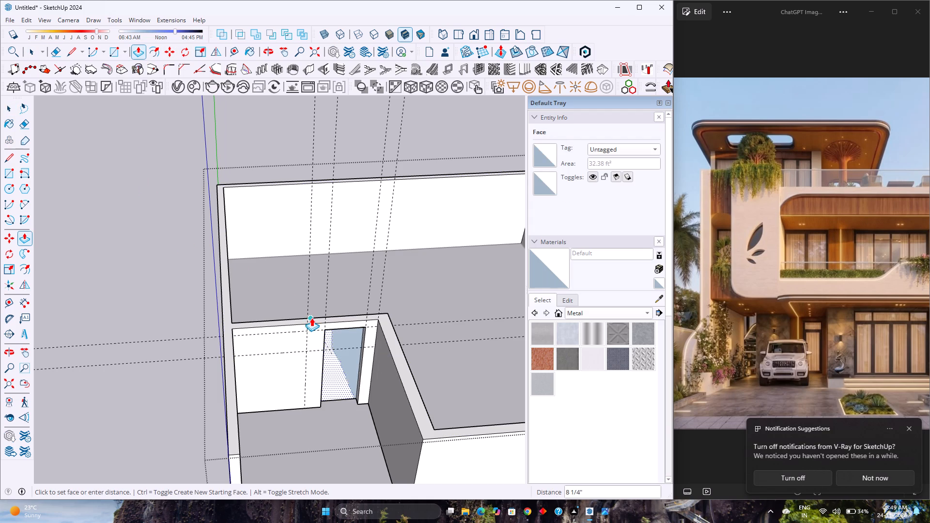
click(313, 317)
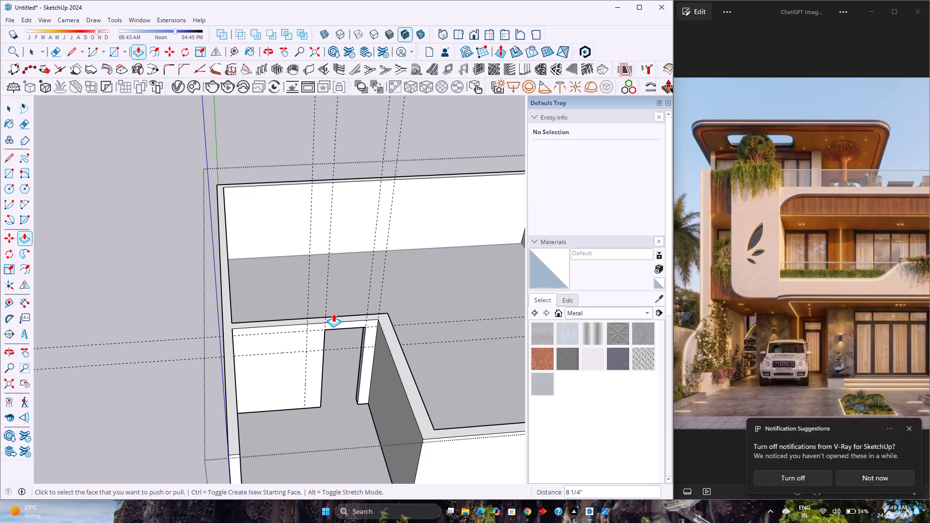
key(space)
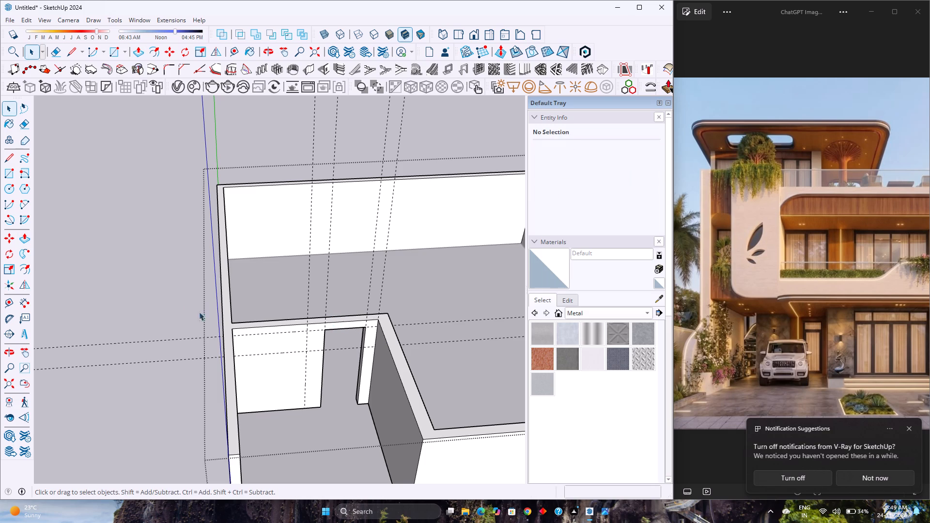
Examine the door opening in the recess's rear wall from above and from the front.
scroll(311, 344, down, 6)
middle_drag(312, 347, 255, 274)
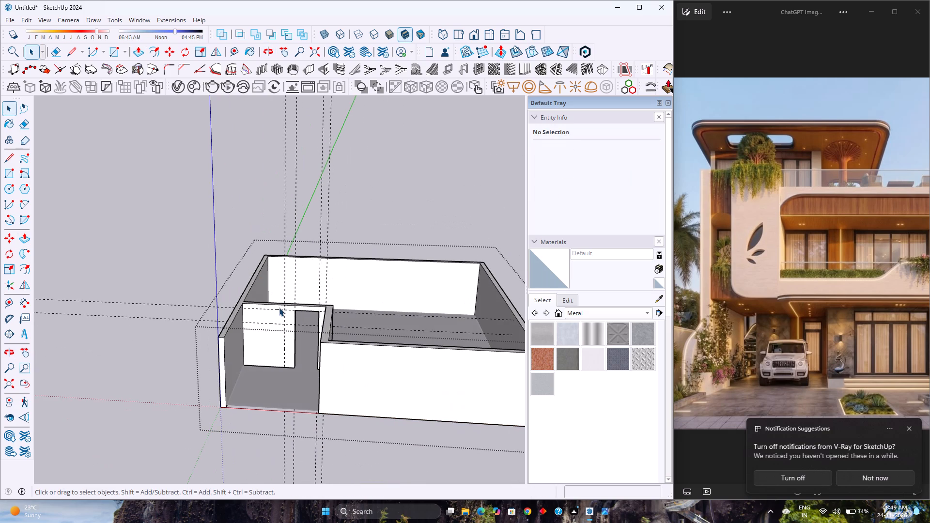
scroll(300, 296, up, 4)
scroll(300, 296, down, 4)
scroll(300, 296, up, 4)
scroll(300, 296, down, 5)
scroll(300, 296, up, 3)
scroll(300, 296, down, 4)
scroll(300, 296, up, 5)
scroll(300, 294, down, 5)
scroll(300, 294, up, 3)
scroll(300, 294, down, 5)
scroll(293, 293, up, 4)
scroll(293, 293, down, 4)
scroll(293, 293, up, 4)
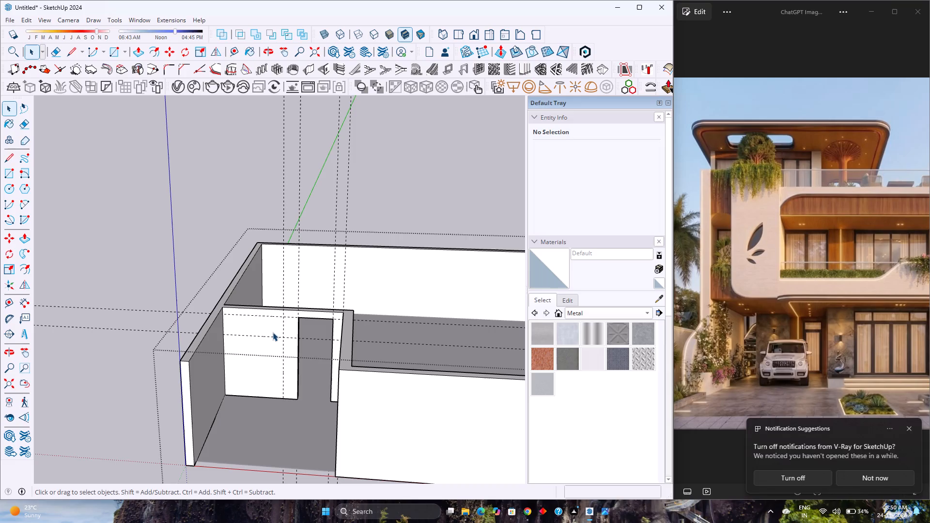
middle_drag(273, 332, 284, 300)
middle_click(284, 300)
scroll(284, 299, down, 3)
scroll(284, 299, up, 4)
middle_drag(304, 344, 287, 261)
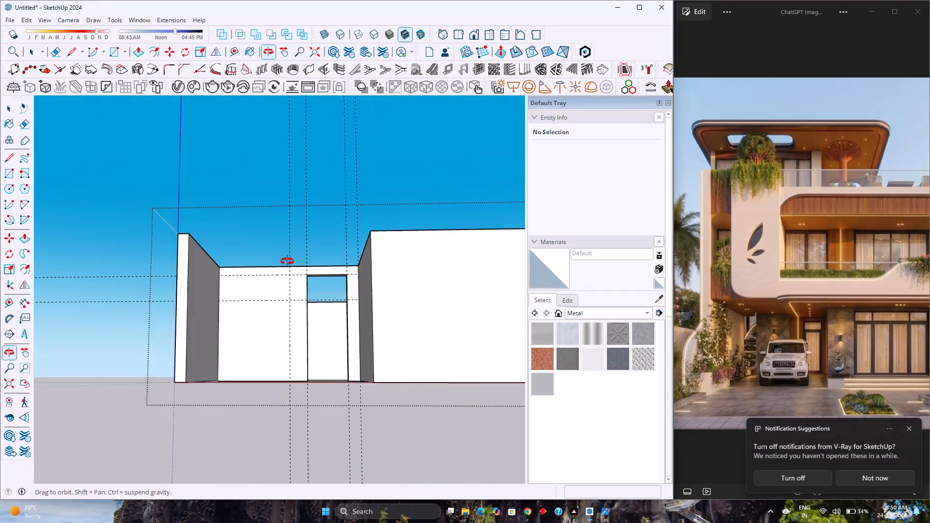
middle_drag(287, 261, 287, 262)
middle_click(287, 262)
scroll(294, 290, up, 2)
scroll(294, 290, down, 3)
scroll(294, 290, up, 4)
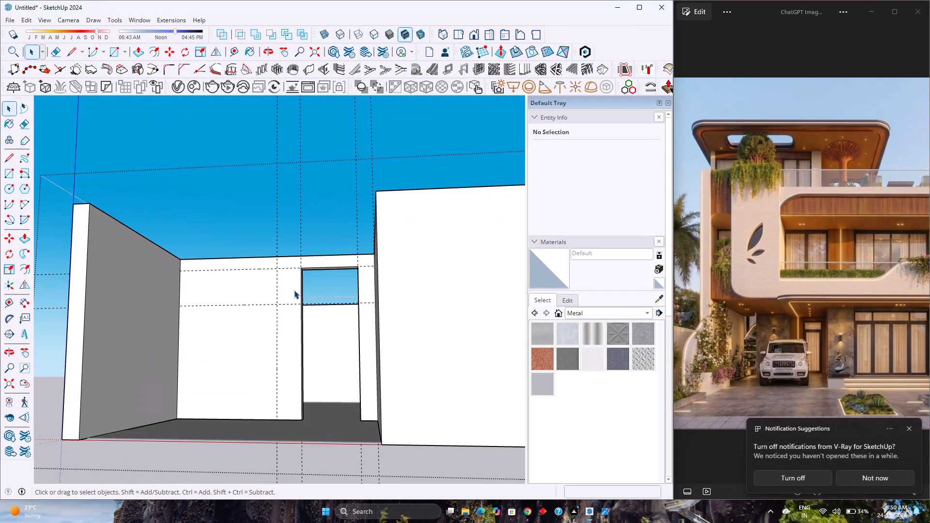
scroll(294, 290, down, 4)
scroll(294, 291, up, 4)
scroll(294, 291, down, 3)
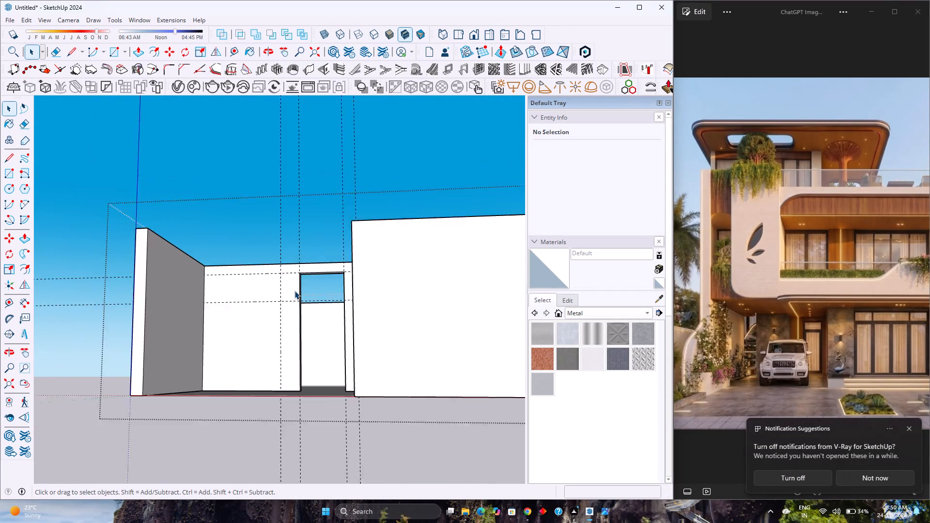
scroll(294, 291, down, 1)
scroll(294, 291, up, 5)
scroll(294, 291, down, 4)
scroll(294, 291, up, 3)
scroll(294, 291, down, 2)
scroll(294, 291, up, 2)
scroll(294, 291, down, 4)
scroll(294, 291, up, 3)
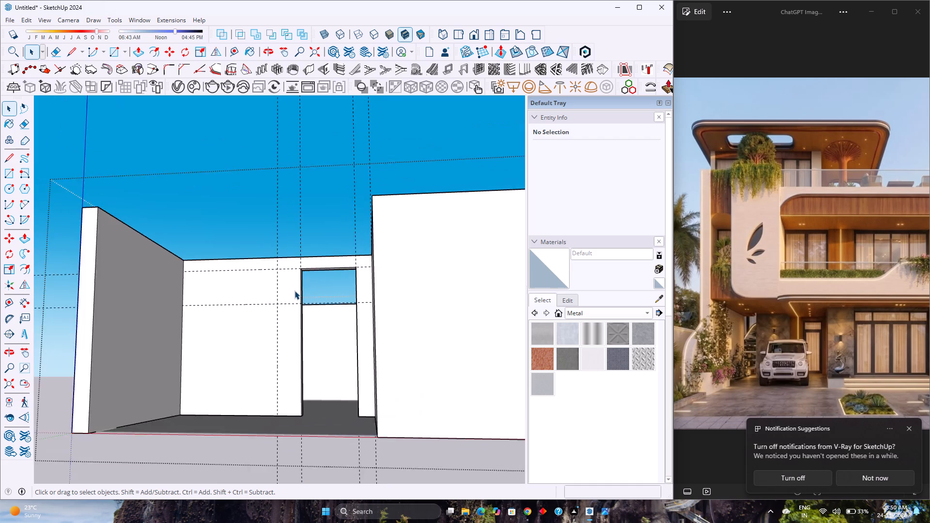
scroll(294, 291, down, 4)
scroll(294, 291, up, 4)
scroll(294, 291, down, 4)
scroll(294, 291, up, 3)
scroll(294, 291, down, 4)
scroll(294, 291, up, 4)
scroll(294, 291, down, 5)
scroll(294, 291, up, 5)
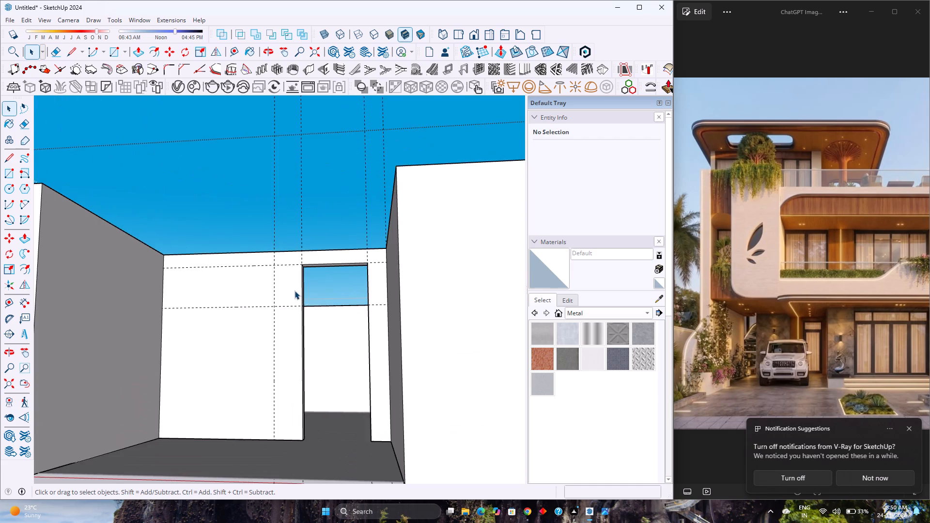
Draw a 3'6" line across the bottom of the door opening to close it with a face.
scroll(294, 291, up, 1)
middle_drag(294, 291, 296, 315)
scroll(296, 315, down, 3)
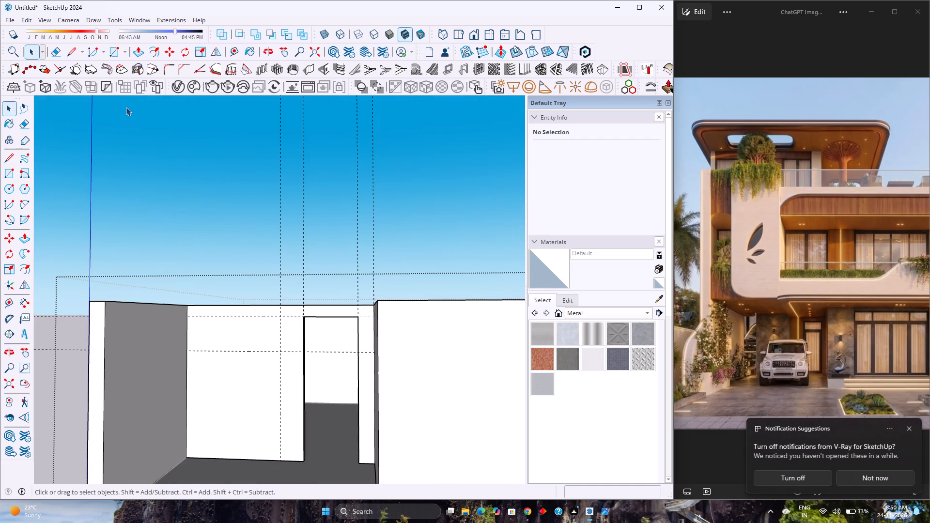
click(75, 55)
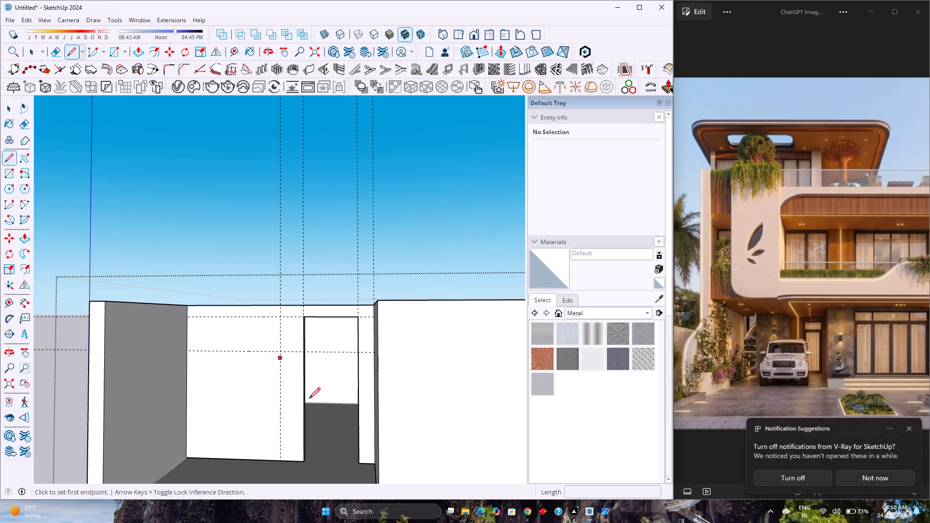
click(302, 461)
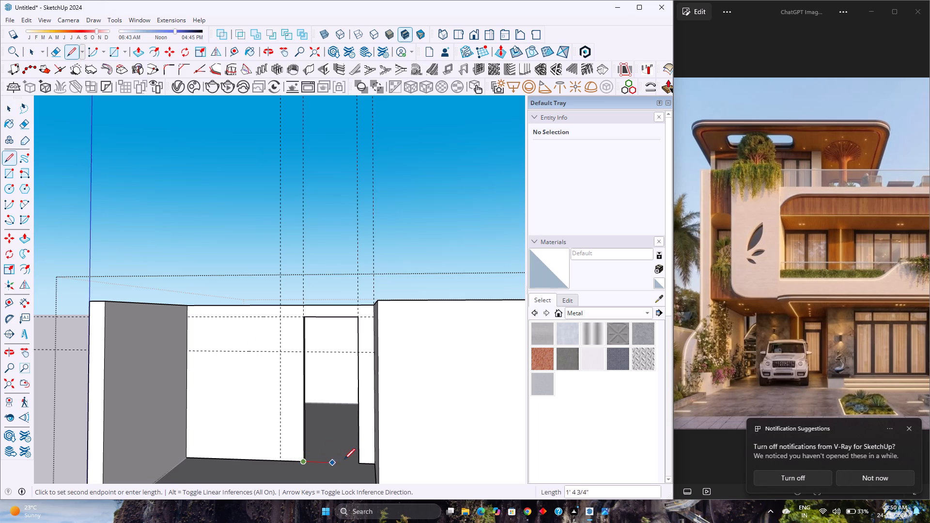
click(362, 463)
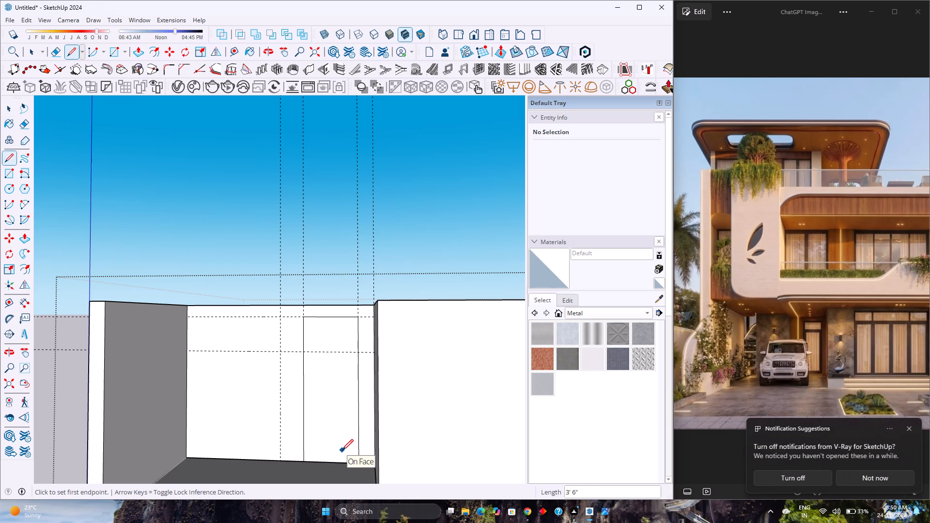
key(space)
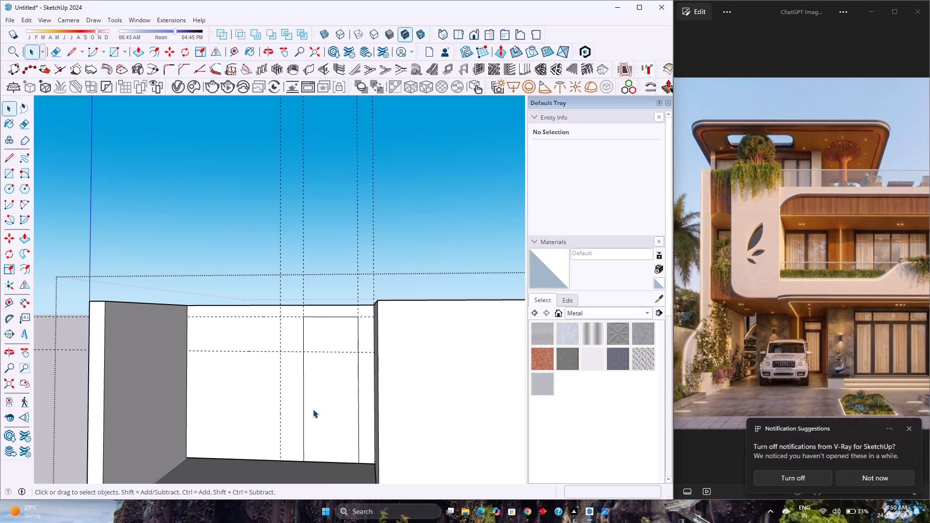
Make a group from the door face and its bounding edges.
double_click(342, 404)
right_click(342, 404)
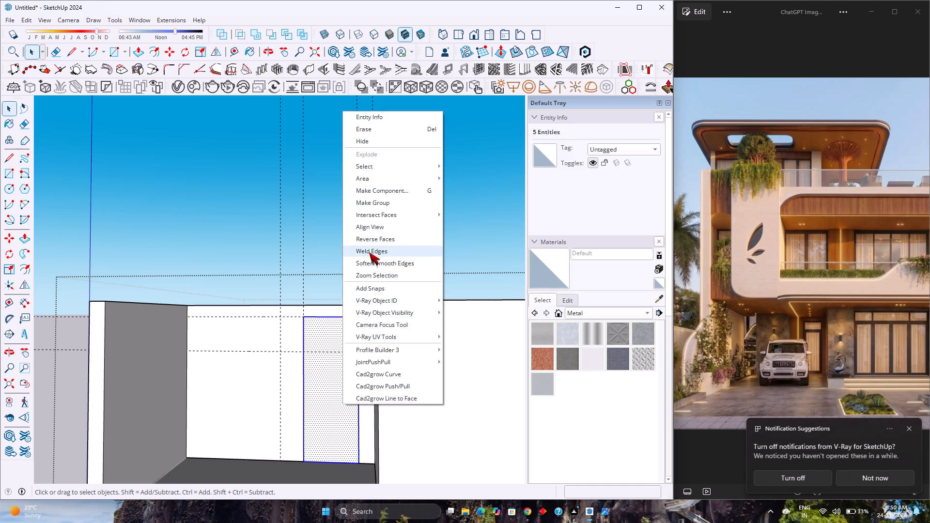
click(381, 207)
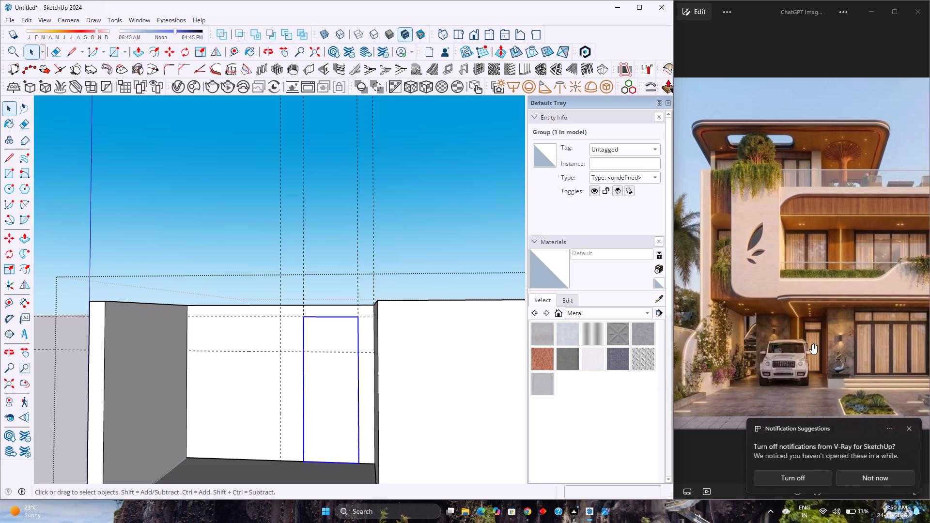
Switch to the reference image and examine the entrance door behind the car up close.
scroll(812, 344, up, 7)
scroll(793, 424, up, 1)
scroll(740, 385, up, 2)
middle_drag(736, 383, 727, 370)
middle_drag(723, 365, 715, 336)
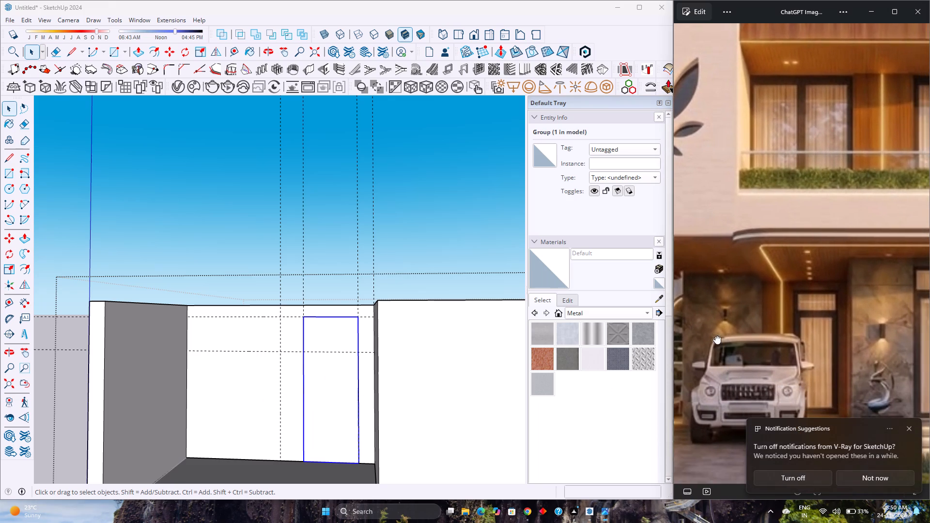
middle_drag(715, 336, 714, 312)
Open the door group for editing and offset the door face's edges 2" inward to outline the frame.
double_click(320, 376)
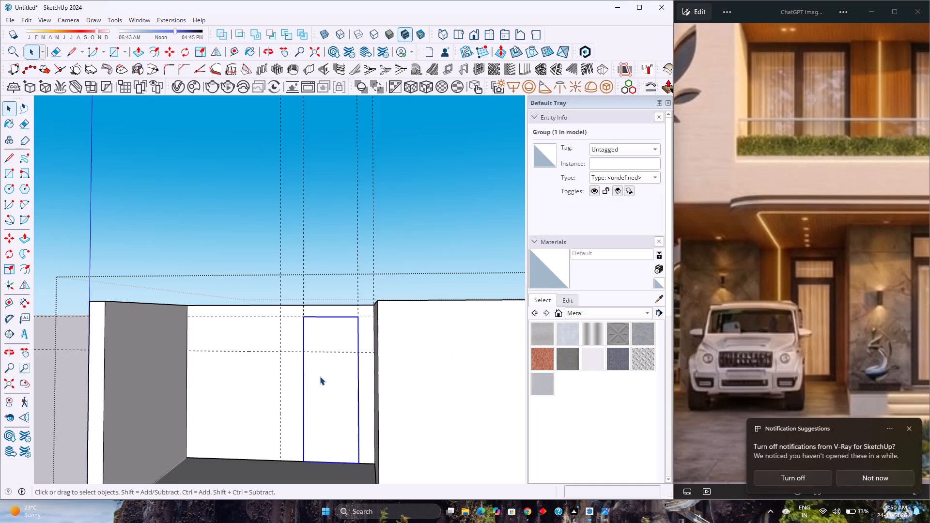
scroll(320, 376, up, 4)
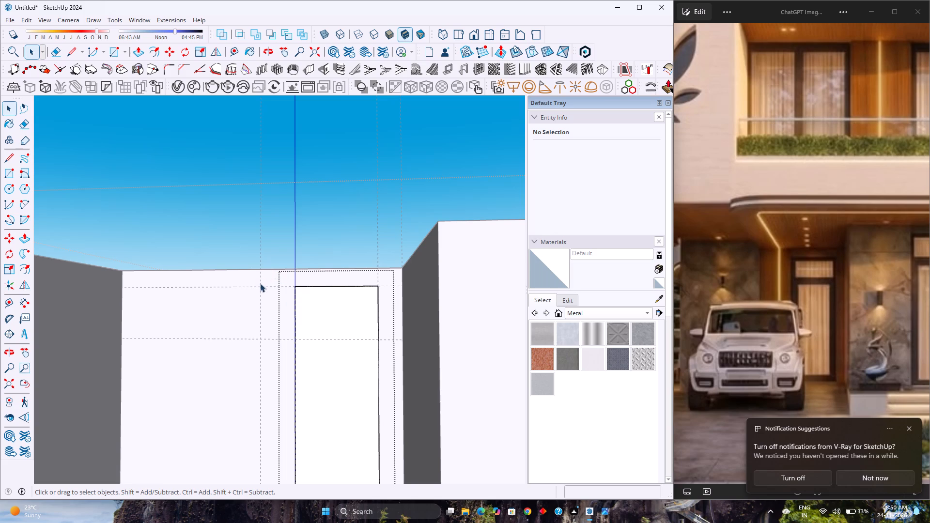
click(351, 331)
click(152, 54)
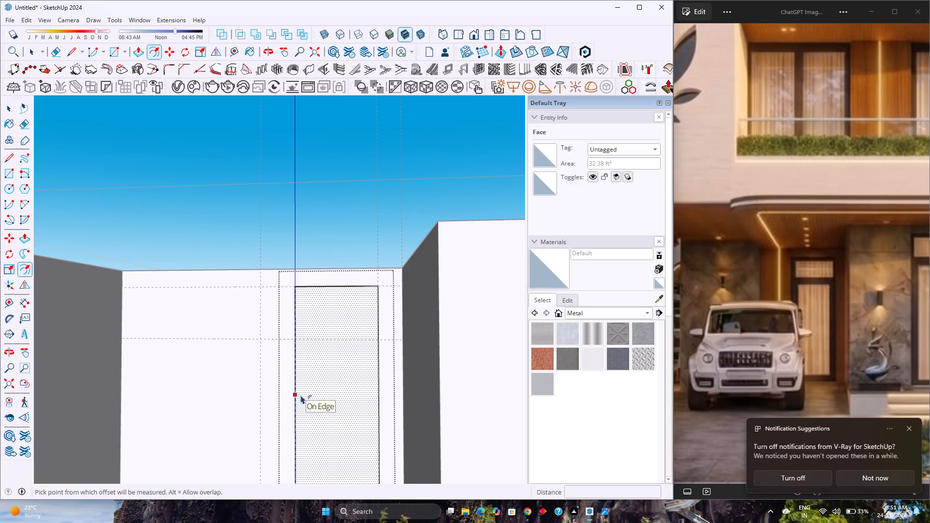
click(379, 354)
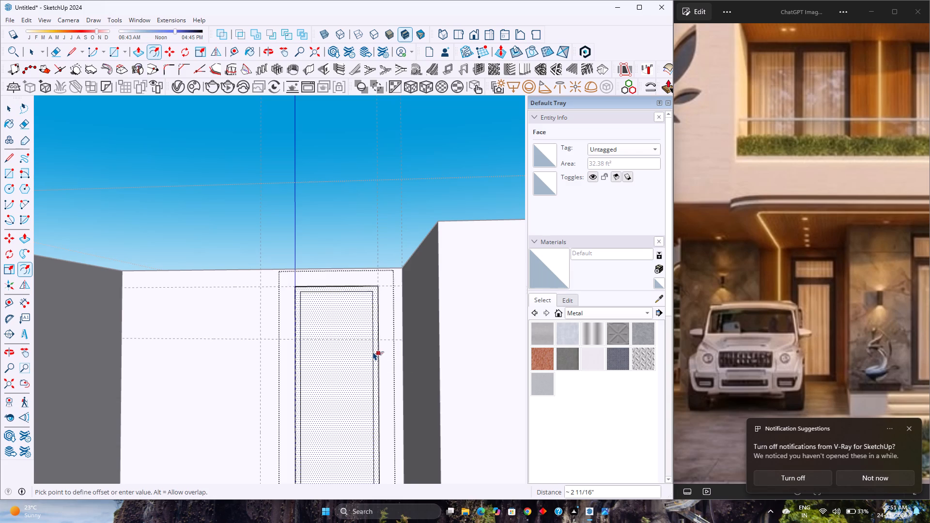
key(2)
key(Return)
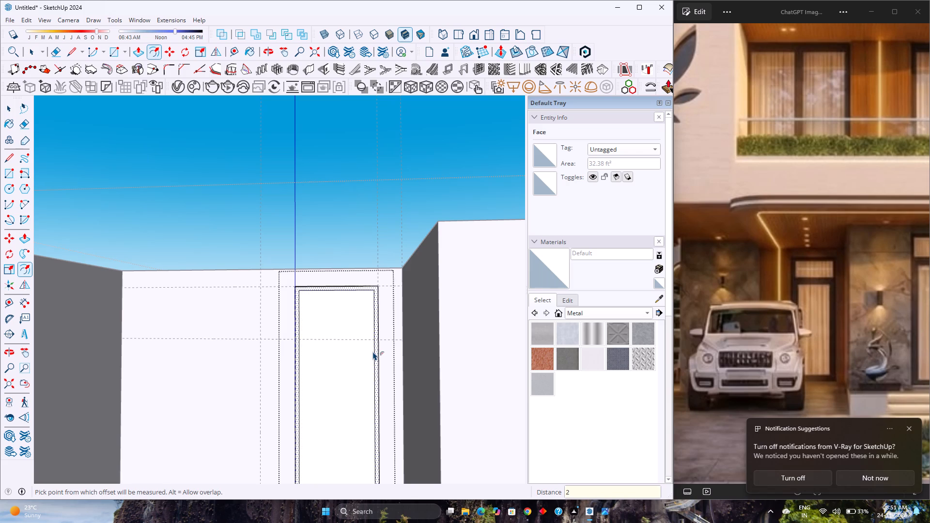
key(space)
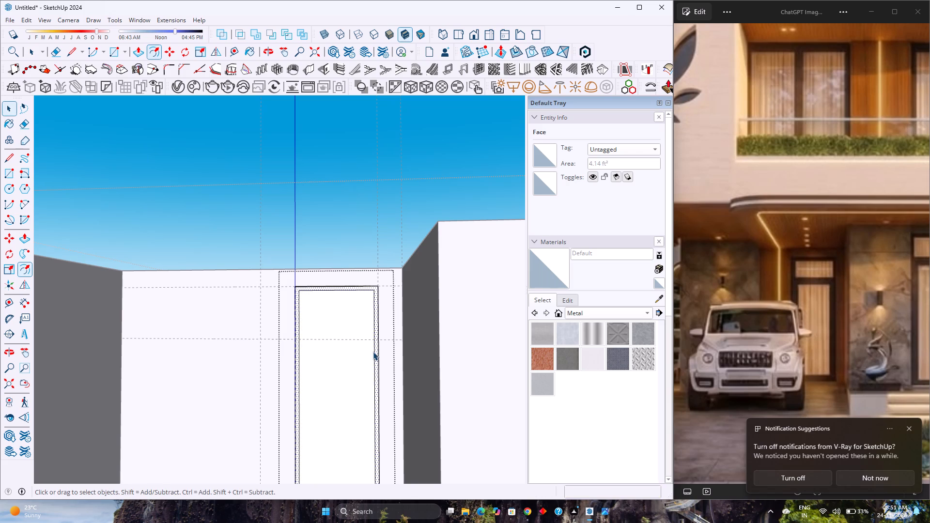
Copy the inner frame outline's top edge 2'1" down to the horizontal guide as the transom bar's upper edge.
click(335, 314)
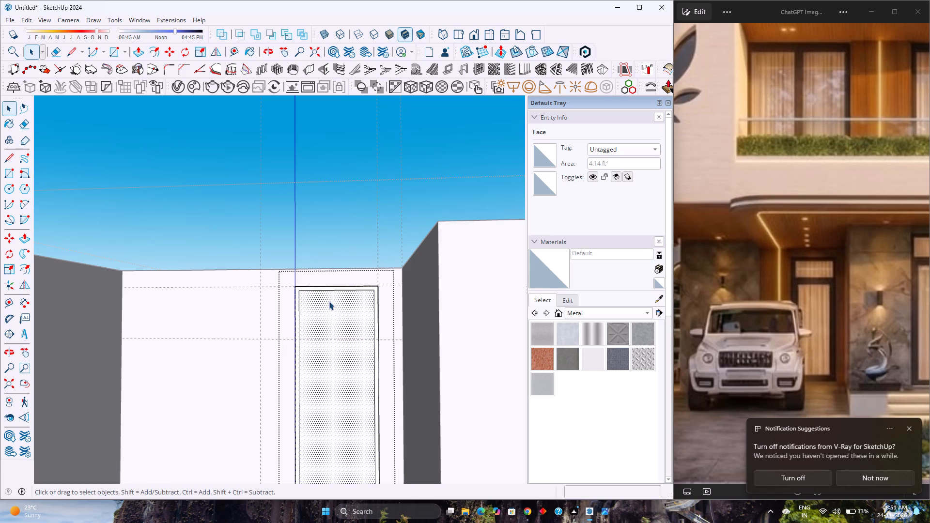
click(329, 290)
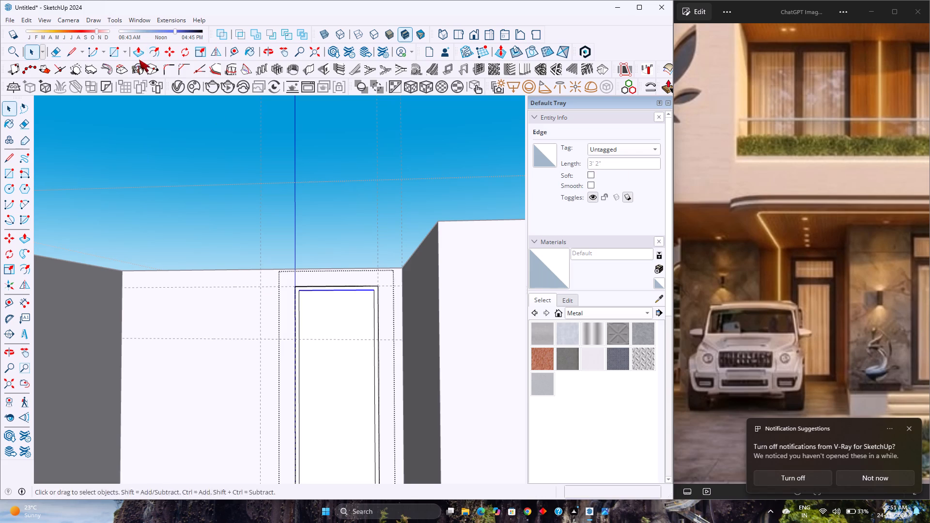
click(171, 48)
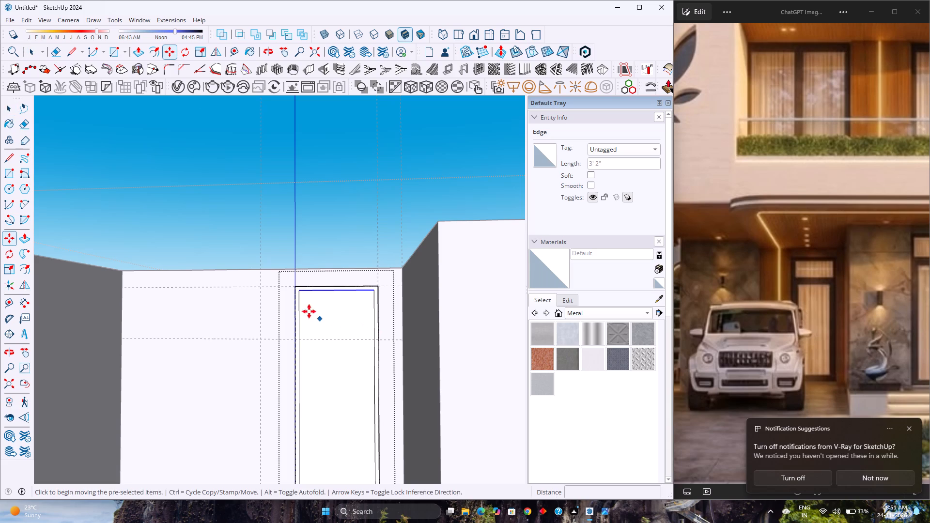
click(301, 290)
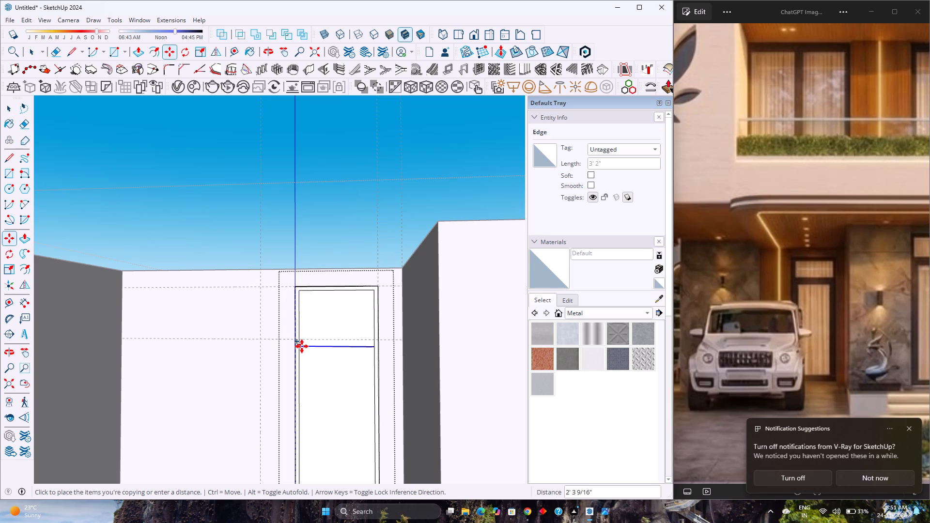
scroll(302, 346, up, 8)
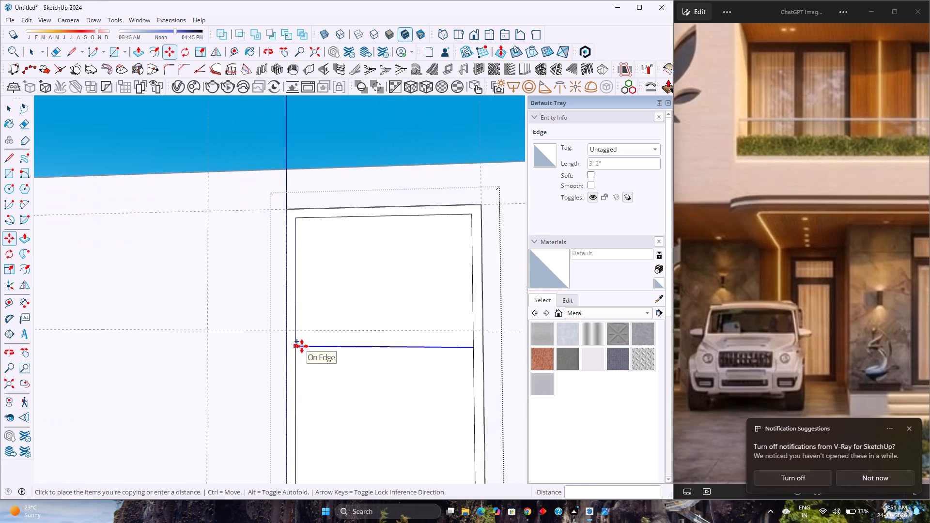
scroll(302, 346, up, 9)
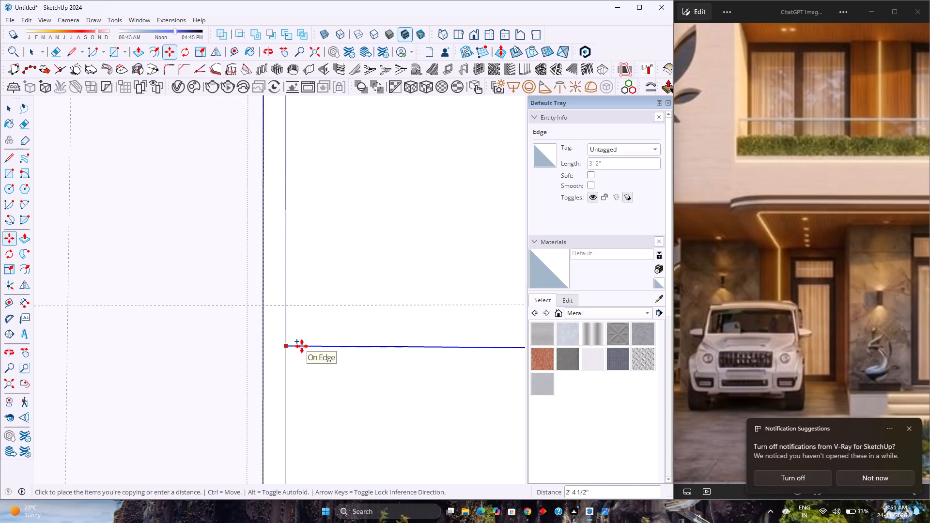
scroll(302, 346, up, 4)
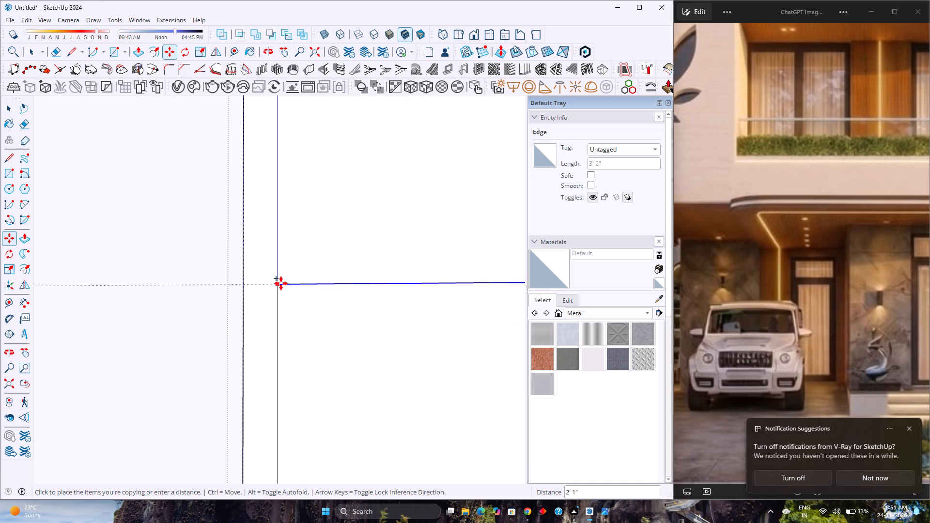
click(281, 284)
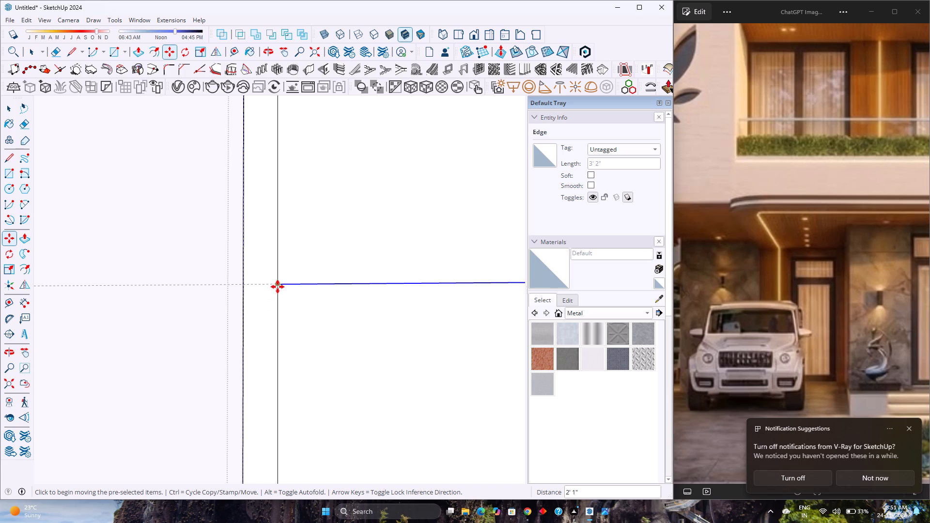
Copy that crossing edge 2" further down to outline the transom bar's lower edge.
click(278, 285)
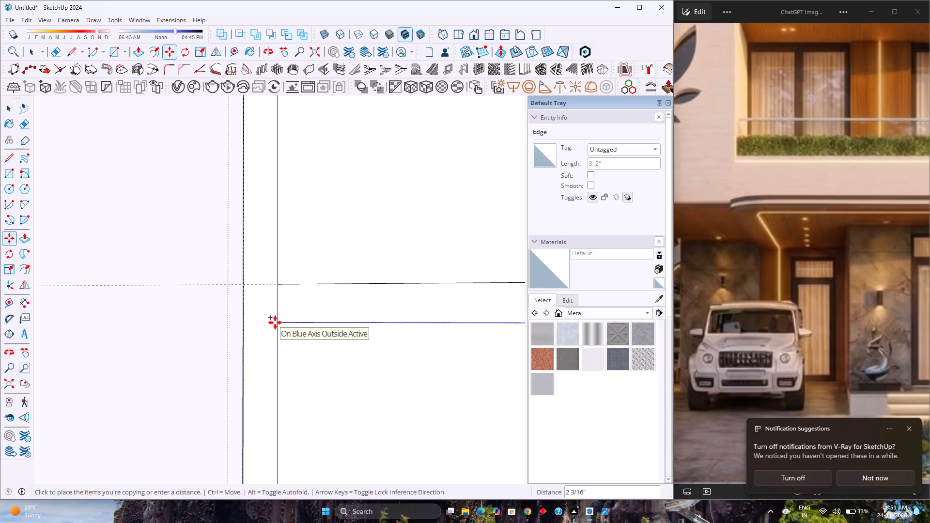
key(2)
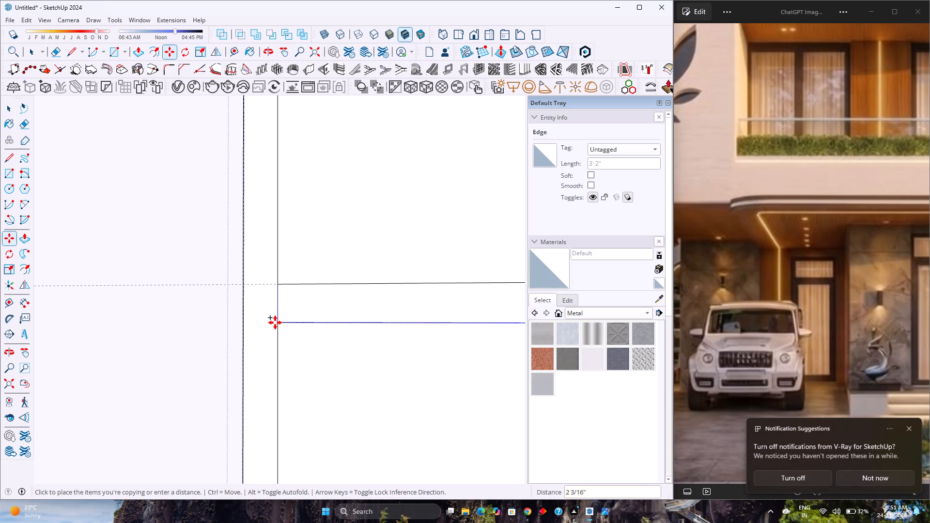
key(Return)
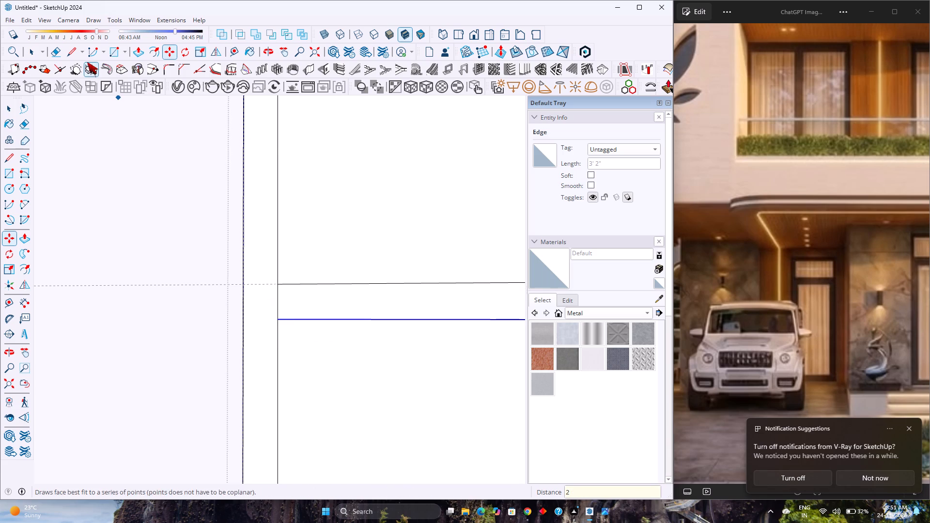
Erase the short vertical edge segments at both ends of the transom bar so it merges with the frame.
click(55, 54)
click(279, 302)
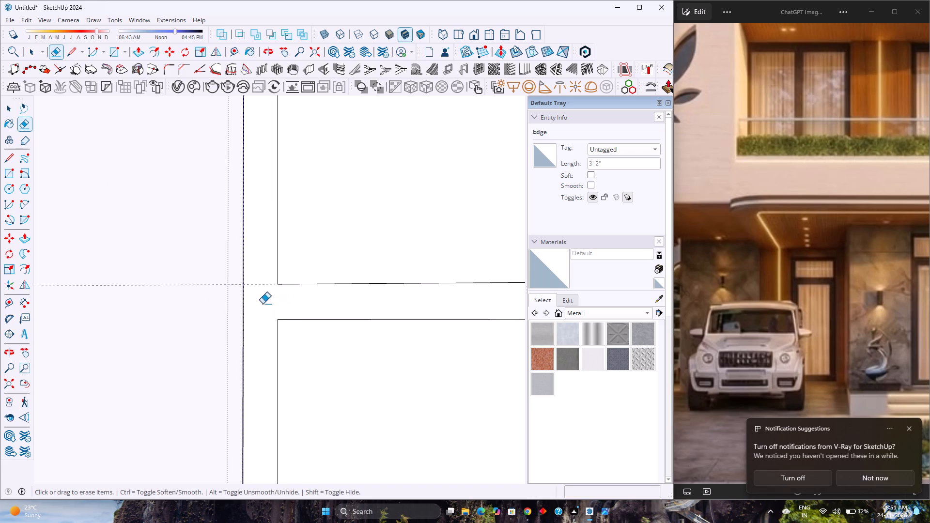
scroll(67, 351, down, 12)
scroll(336, 338, up, 2)
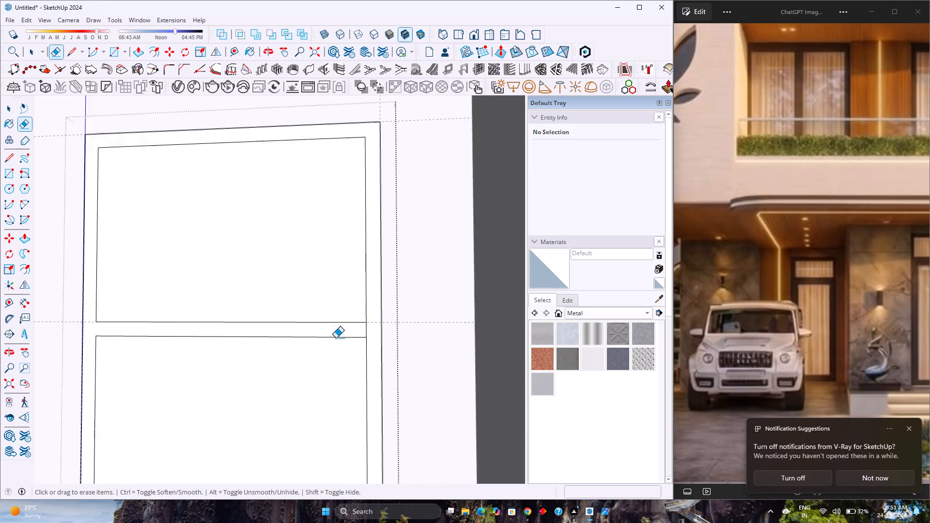
scroll(336, 338, up, 1)
click(370, 326)
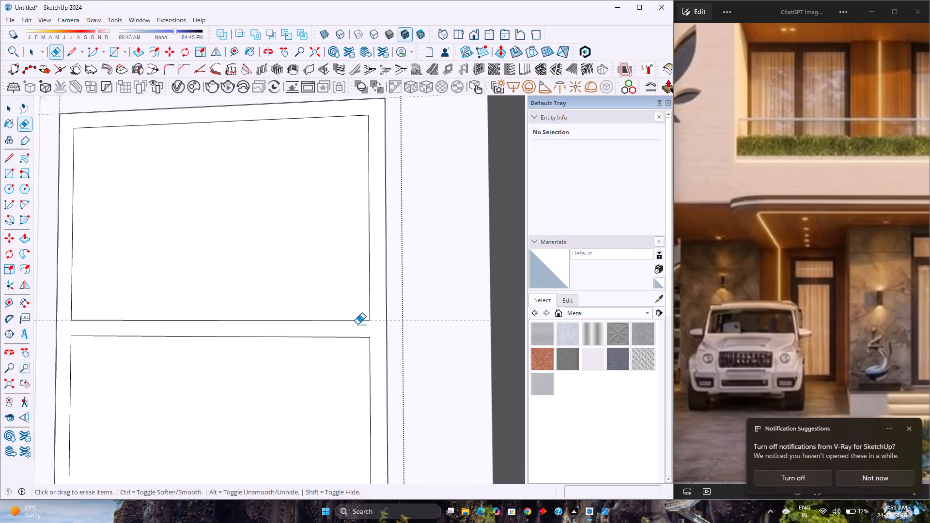
key(space)
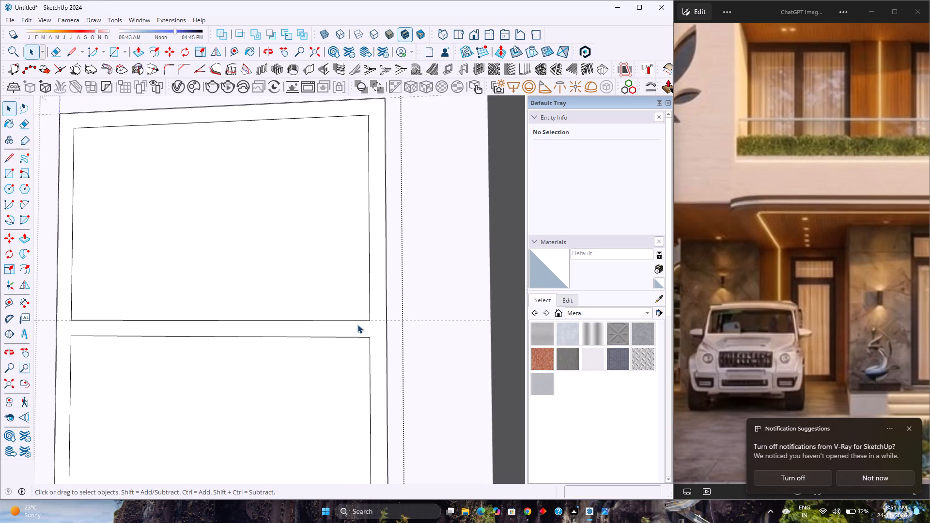
Delete the lower door panel face and the upper transom panel face, leaving only the frame.
click(244, 420)
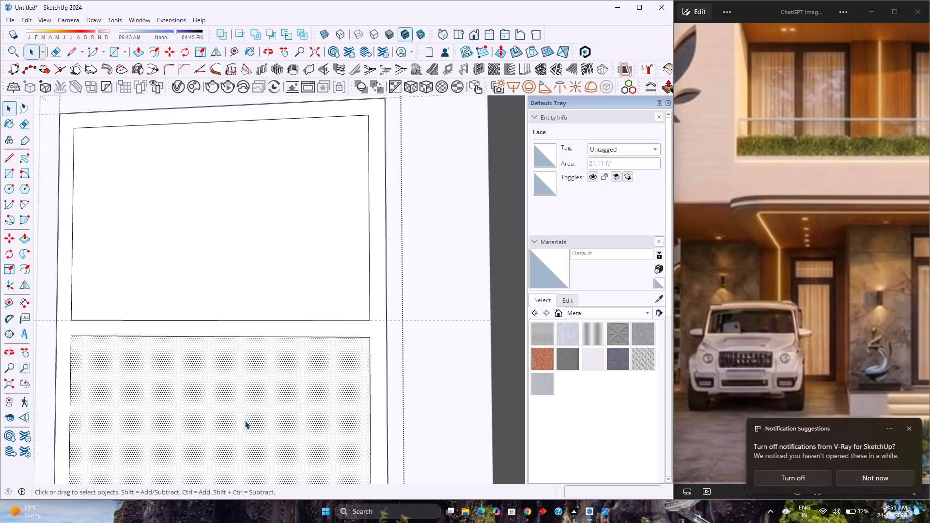
key(Delete)
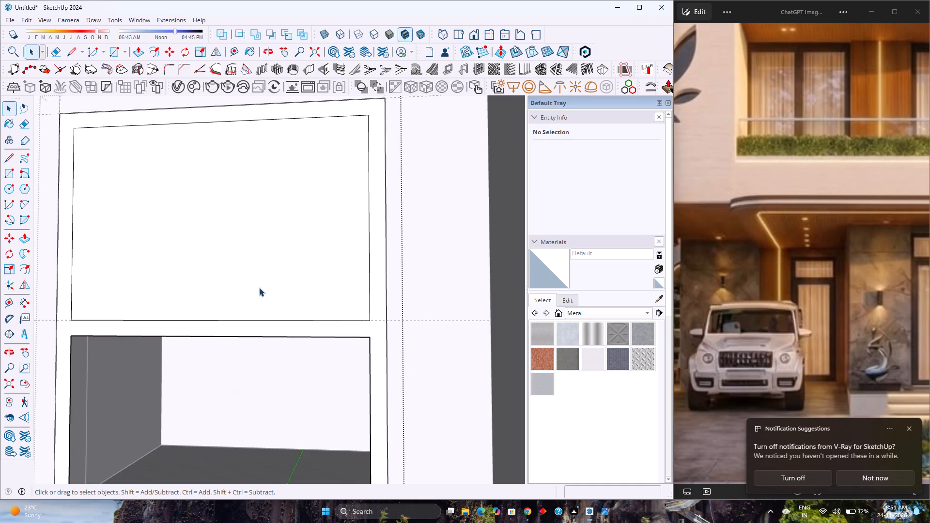
click(259, 288)
key(Delete)
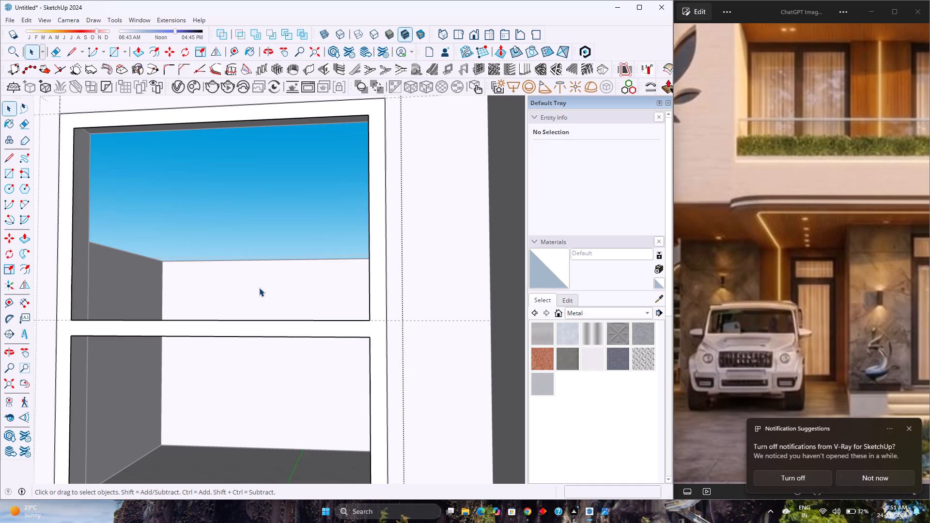
Push/Pull the door frame face outward 2.5" to give the frame thickness.
scroll(259, 288, down, 3)
middle_drag(159, 291, 199, 348)
scroll(202, 324, down, 2)
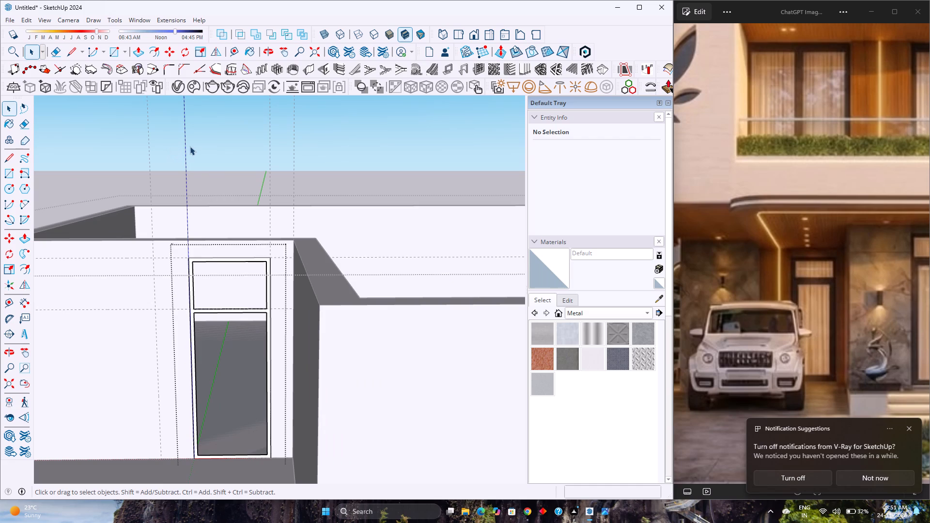
click(143, 56)
scroll(191, 304, up, 2)
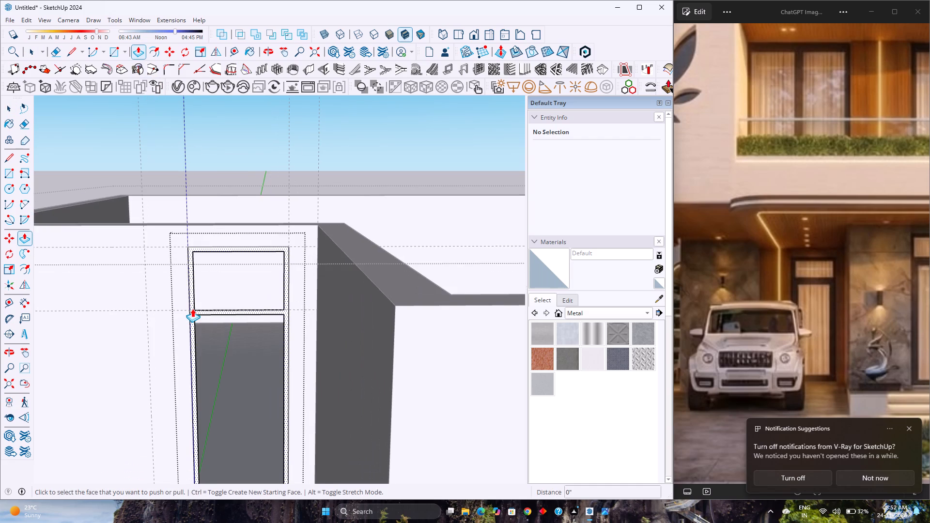
click(192, 308)
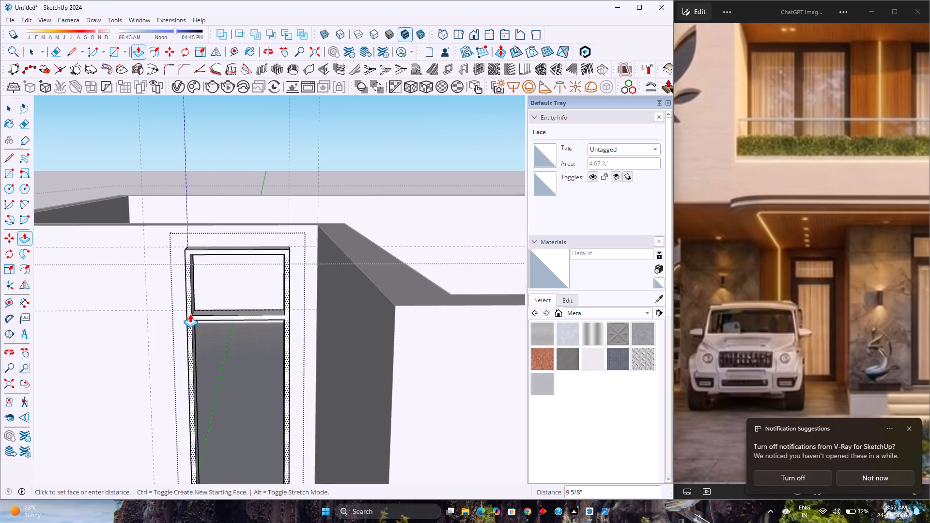
text(2.5)
key(Return)
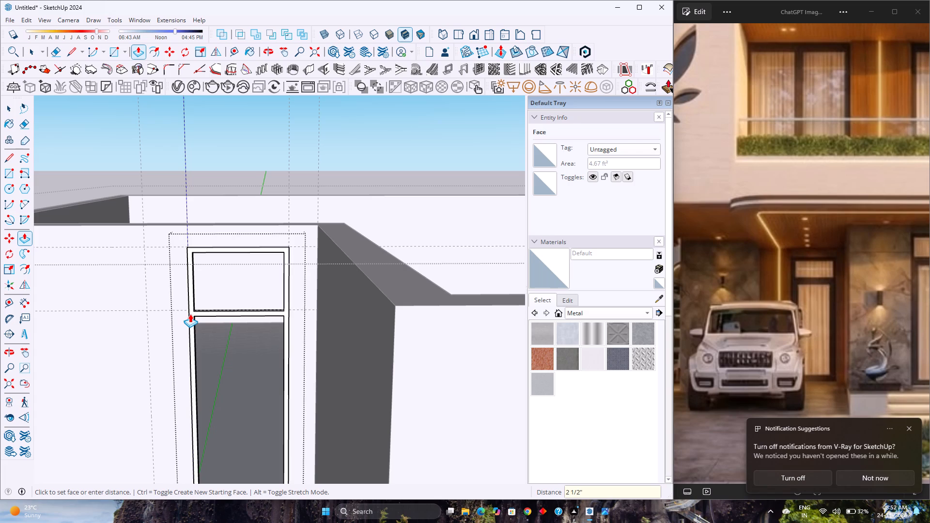
key(space)
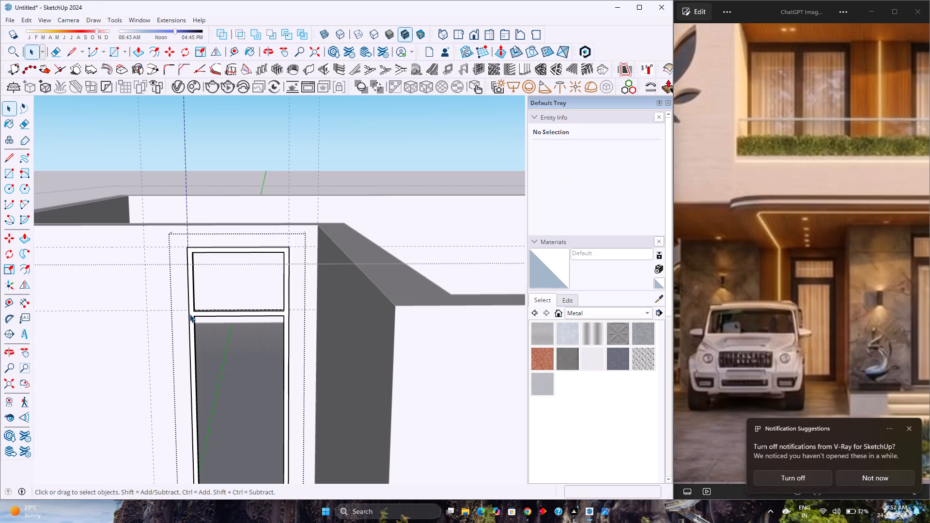
Examine the extruded door frame in its opening from above, from the side and up close.
scroll(271, 322, down, 4)
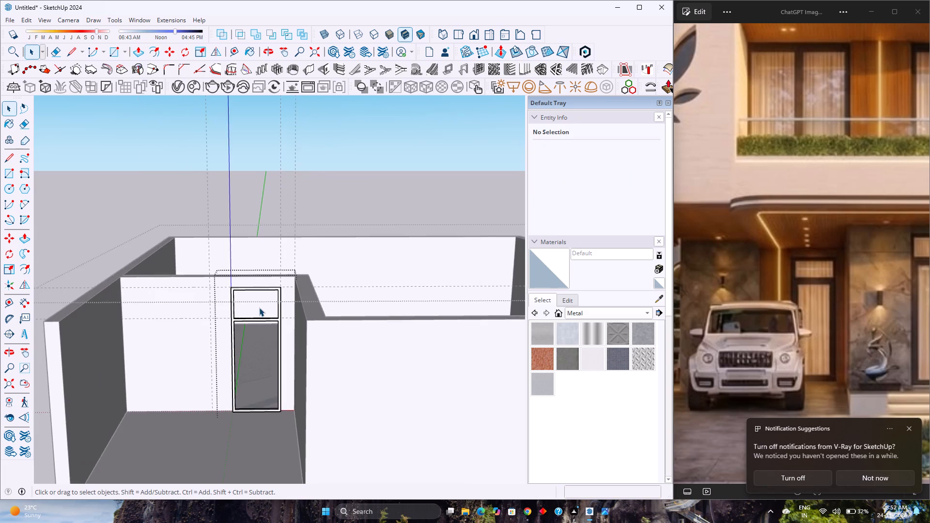
scroll(259, 308, up, 7)
middle_drag(248, 287, 248, 371)
middle_click(248, 371)
scroll(245, 352, down, 9)
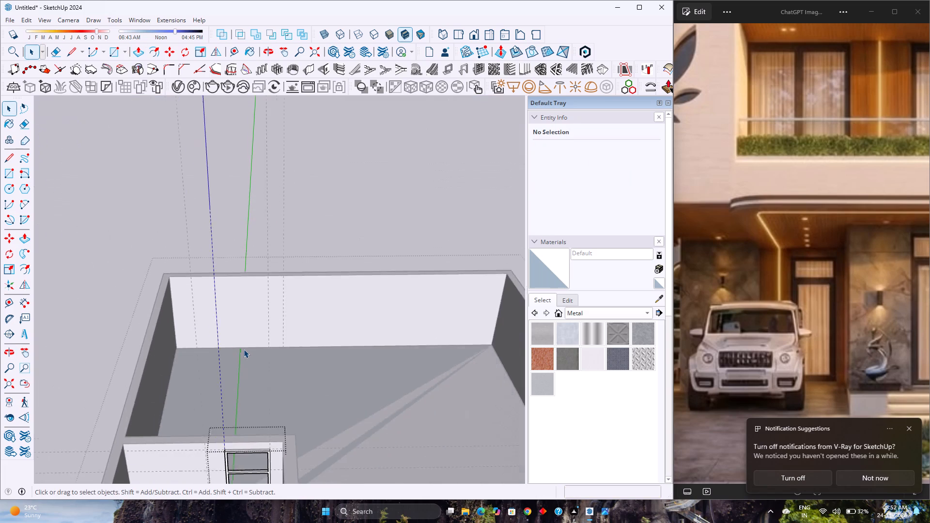
scroll(244, 349, down, 11)
scroll(241, 375, up, 13)
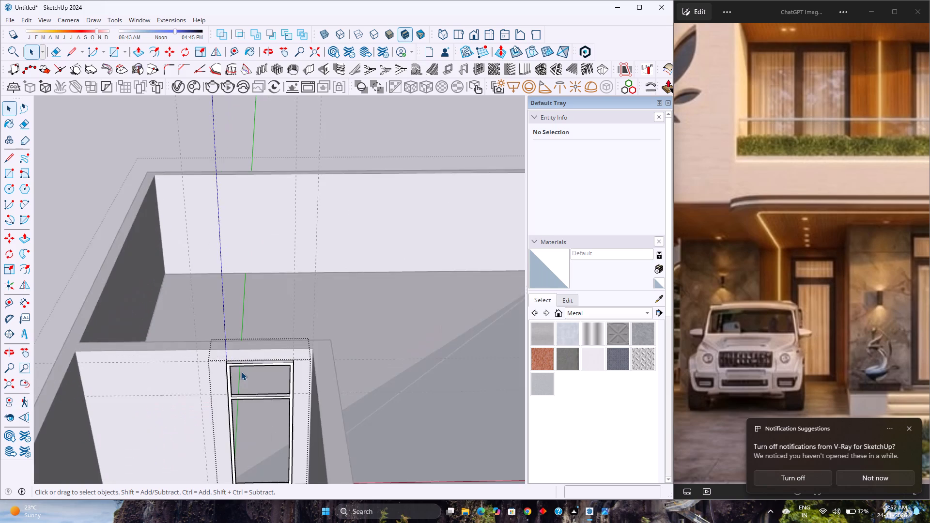
scroll(241, 371, up, 5)
middle_drag(239, 371, 211, 338)
middle_click(211, 338)
scroll(201, 337, down, 2)
middle_drag(201, 337, 233, 336)
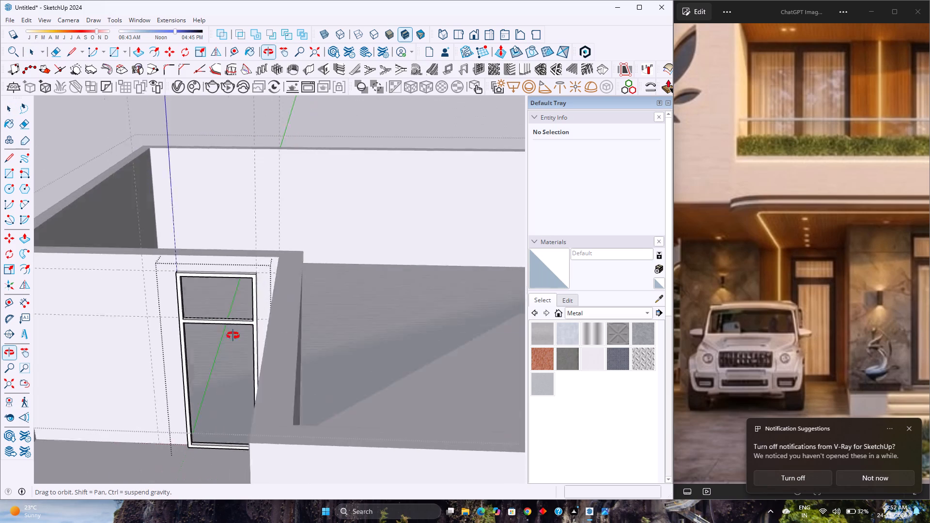
middle_drag(233, 336, 284, 338)
middle_click(284, 338)
scroll(416, 286, up, 8)
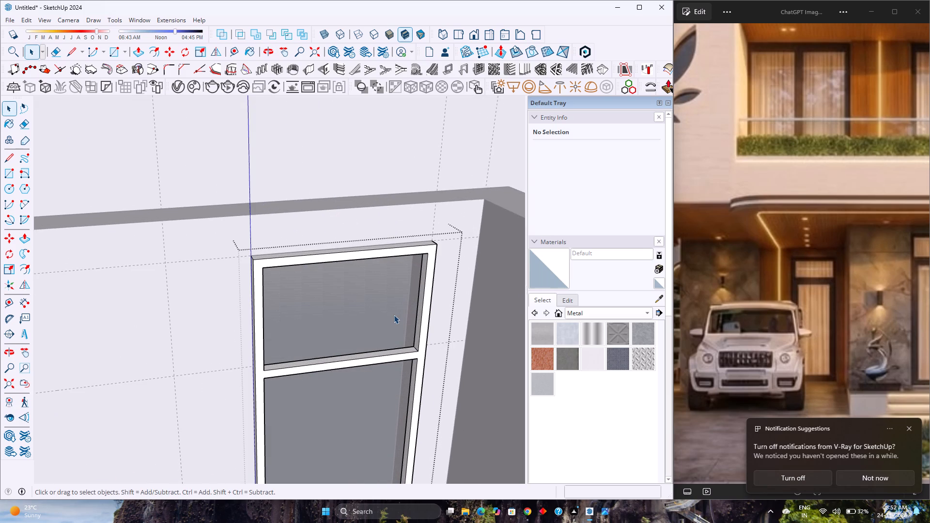
scroll(385, 319, up, 2)
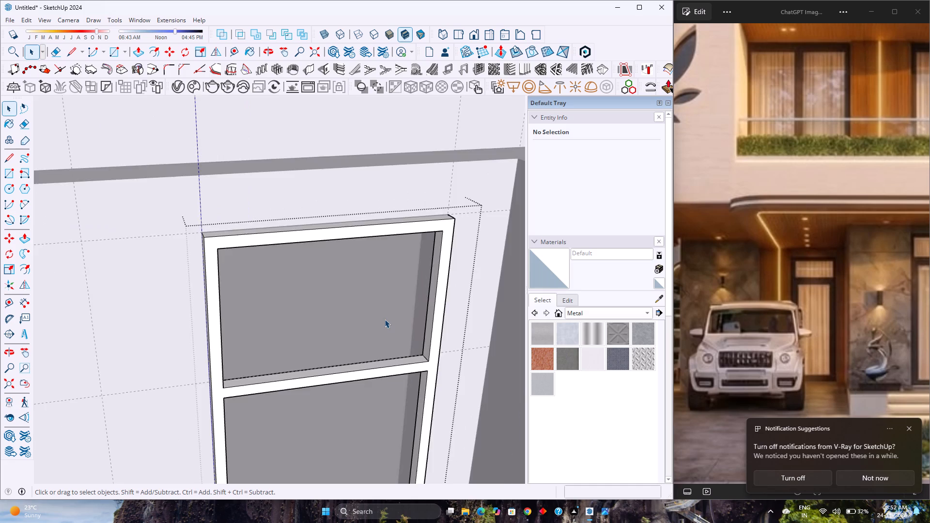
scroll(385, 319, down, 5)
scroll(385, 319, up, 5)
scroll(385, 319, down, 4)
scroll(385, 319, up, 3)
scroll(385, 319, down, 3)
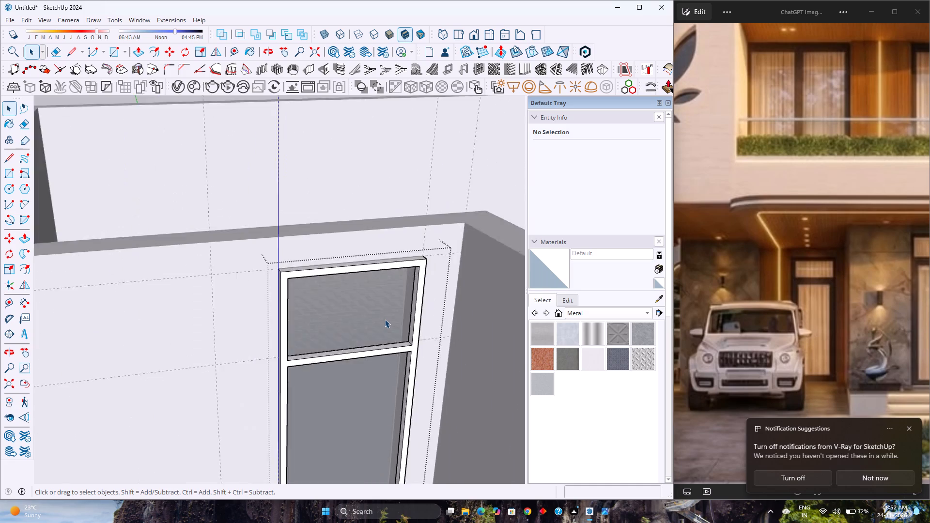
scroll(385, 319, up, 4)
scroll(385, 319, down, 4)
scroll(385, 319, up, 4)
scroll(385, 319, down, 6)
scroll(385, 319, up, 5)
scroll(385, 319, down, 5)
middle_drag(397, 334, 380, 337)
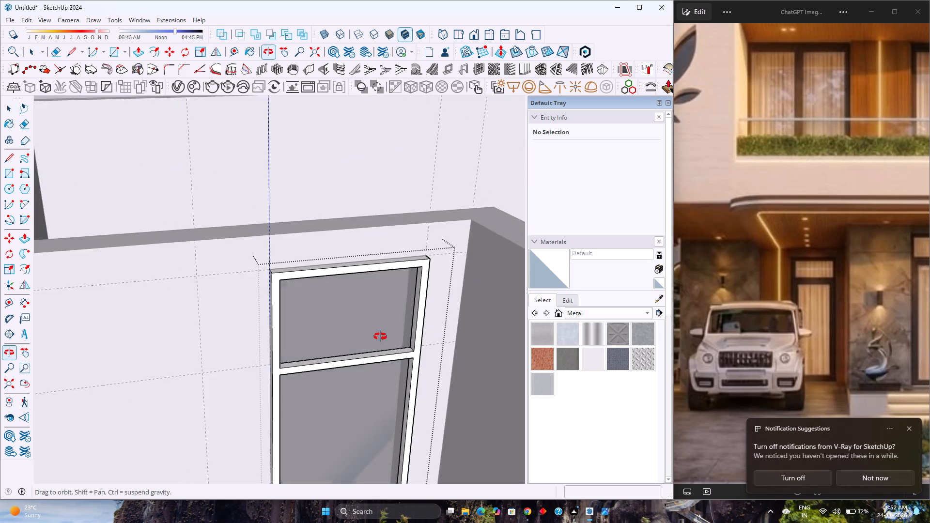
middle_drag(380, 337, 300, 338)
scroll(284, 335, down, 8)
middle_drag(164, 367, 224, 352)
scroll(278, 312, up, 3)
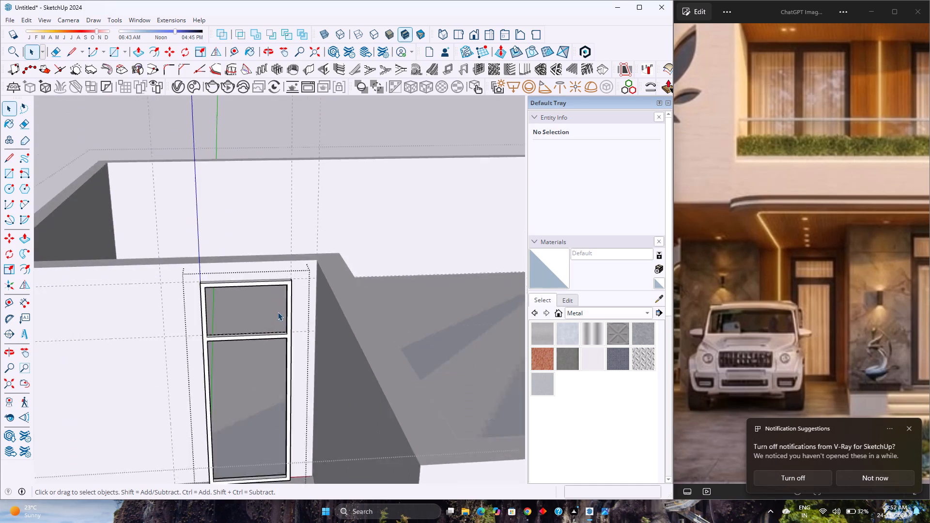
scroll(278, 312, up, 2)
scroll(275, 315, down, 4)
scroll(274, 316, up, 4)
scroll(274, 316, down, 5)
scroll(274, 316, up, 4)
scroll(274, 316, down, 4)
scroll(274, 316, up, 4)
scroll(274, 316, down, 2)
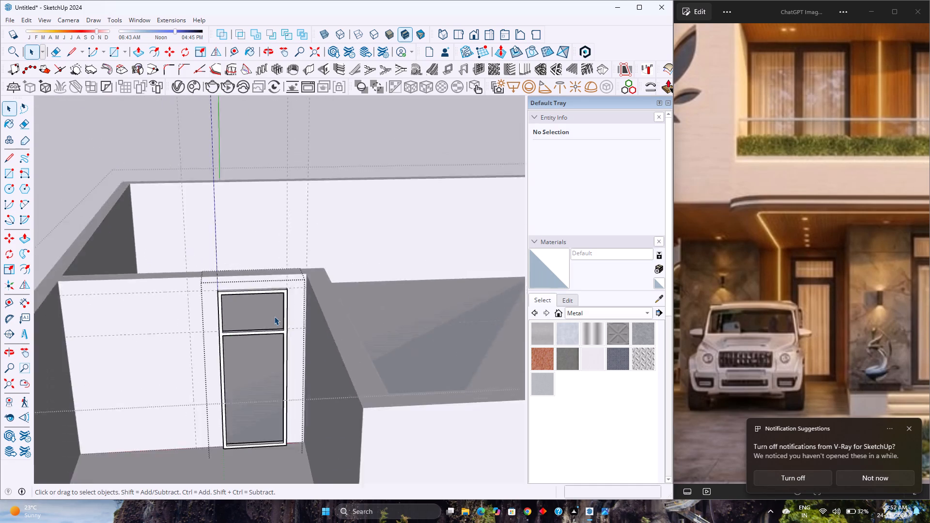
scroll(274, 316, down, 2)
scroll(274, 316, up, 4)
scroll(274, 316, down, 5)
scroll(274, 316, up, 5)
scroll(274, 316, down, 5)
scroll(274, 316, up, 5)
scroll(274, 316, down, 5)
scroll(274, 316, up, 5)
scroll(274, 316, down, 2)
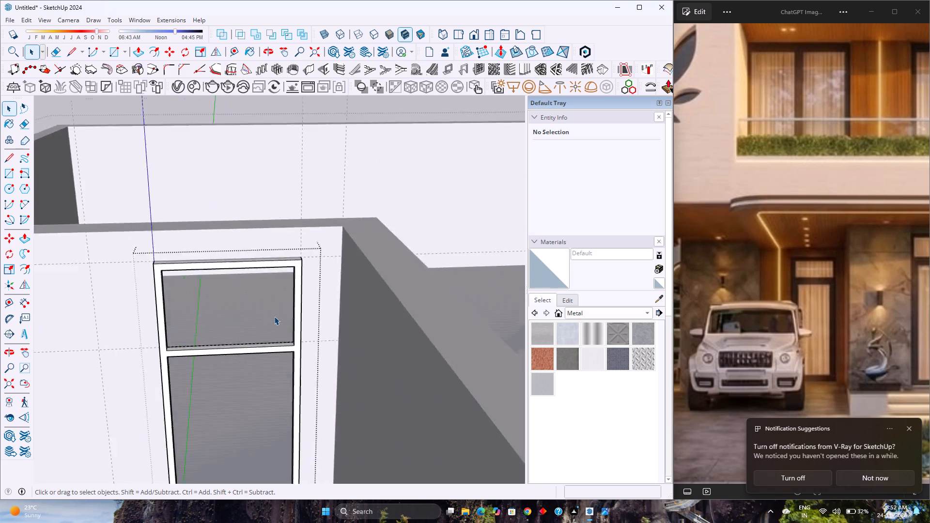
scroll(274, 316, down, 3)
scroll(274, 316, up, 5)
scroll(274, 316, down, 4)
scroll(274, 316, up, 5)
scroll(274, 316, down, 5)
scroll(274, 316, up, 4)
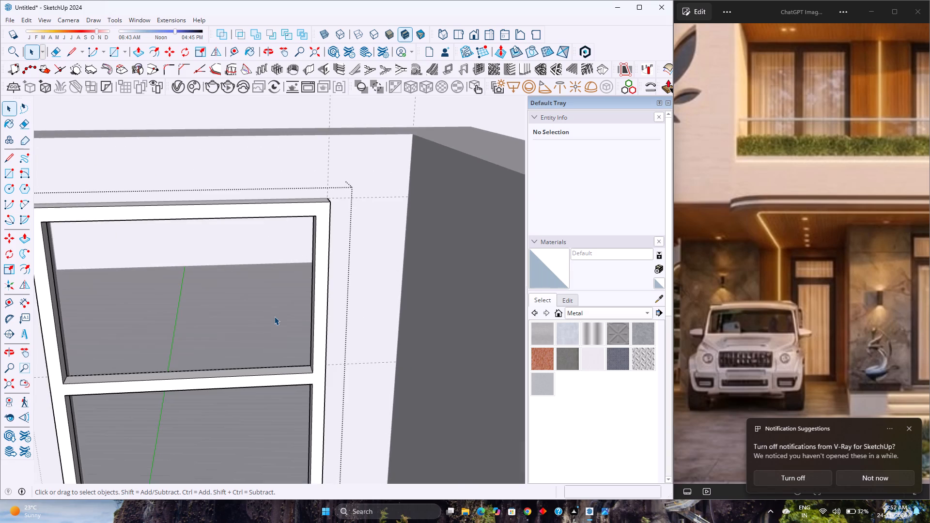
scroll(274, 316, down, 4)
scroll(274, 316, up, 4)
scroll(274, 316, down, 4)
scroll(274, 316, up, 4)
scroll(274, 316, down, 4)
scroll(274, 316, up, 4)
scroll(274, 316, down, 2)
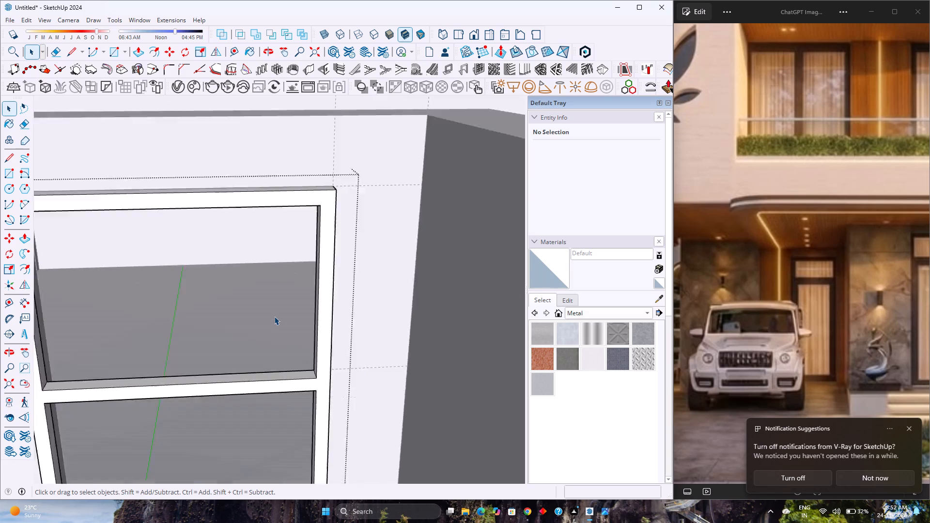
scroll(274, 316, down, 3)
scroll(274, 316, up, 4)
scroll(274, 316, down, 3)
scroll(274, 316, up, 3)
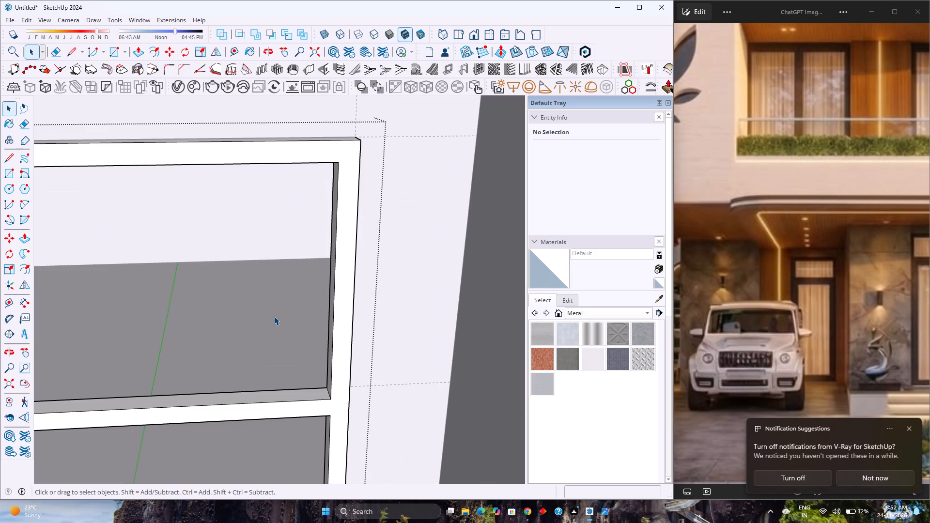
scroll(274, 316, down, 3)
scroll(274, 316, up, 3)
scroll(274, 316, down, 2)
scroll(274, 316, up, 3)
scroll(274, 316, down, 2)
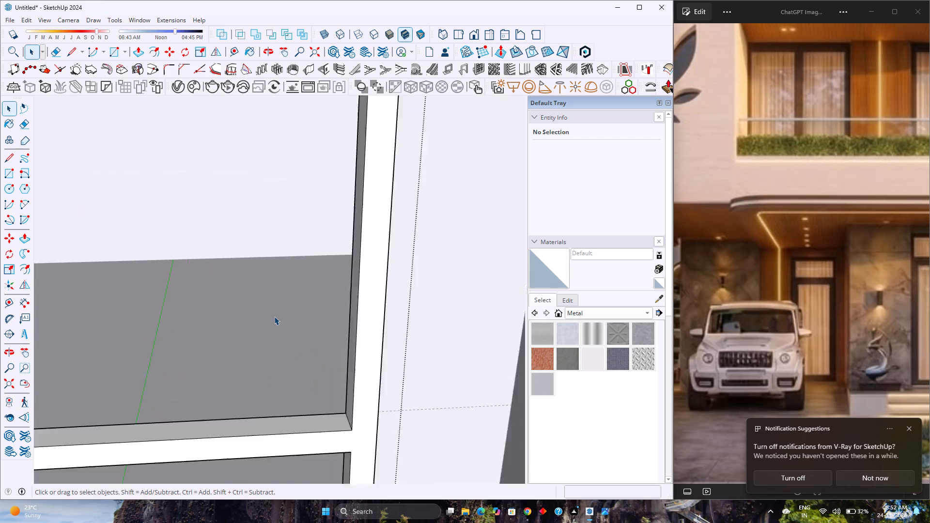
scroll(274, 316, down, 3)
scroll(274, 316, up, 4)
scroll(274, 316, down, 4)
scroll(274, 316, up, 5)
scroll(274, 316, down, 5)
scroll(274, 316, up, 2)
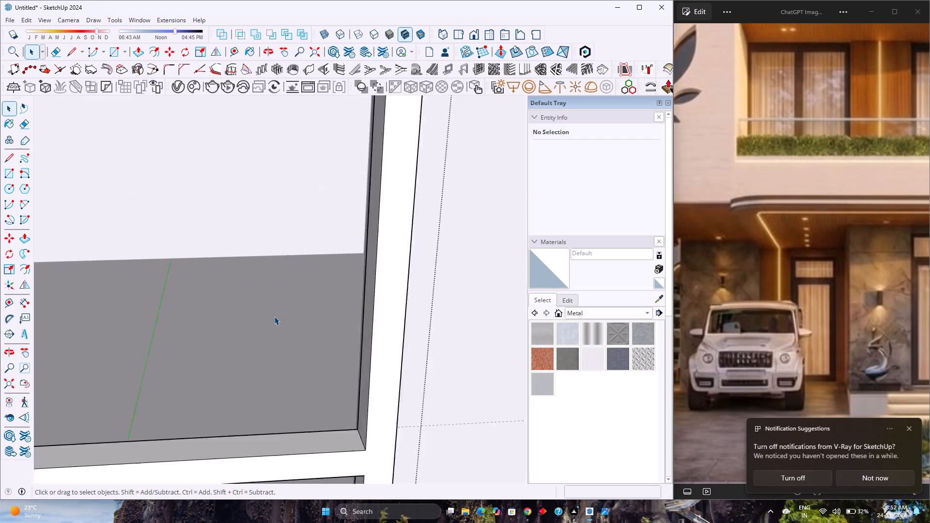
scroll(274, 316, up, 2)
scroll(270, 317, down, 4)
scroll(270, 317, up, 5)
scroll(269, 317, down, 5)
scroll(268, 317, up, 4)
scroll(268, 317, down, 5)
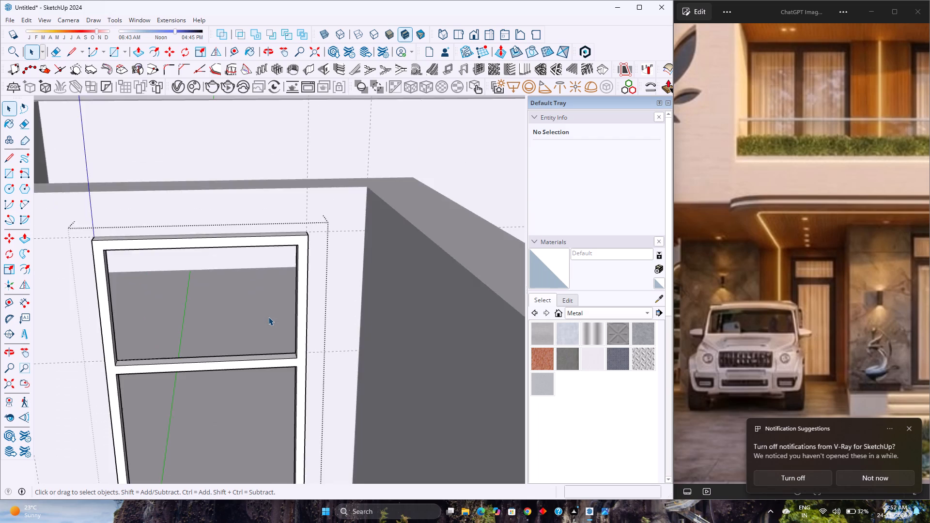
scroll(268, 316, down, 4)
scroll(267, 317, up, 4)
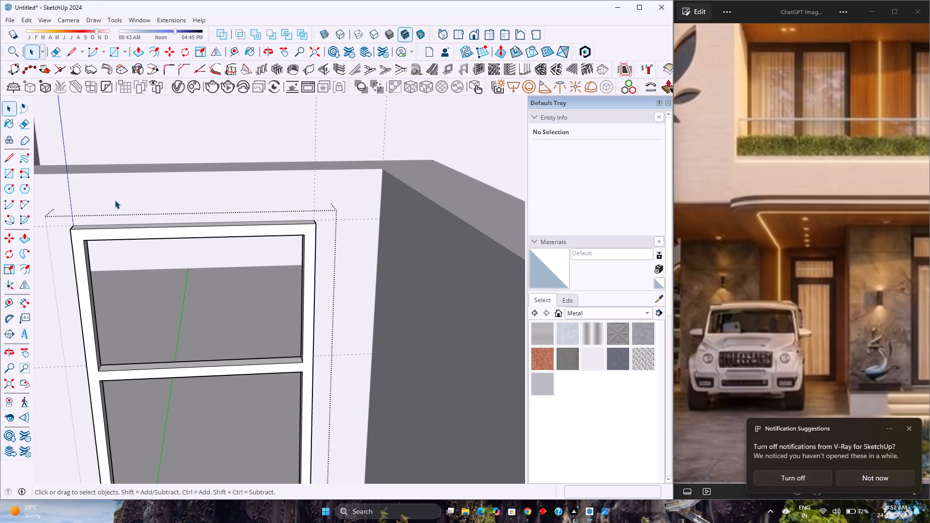
Fill the door frame's upper transom opening with a face by tracing its bottom edge, and group the face with its edges.
click(66, 52)
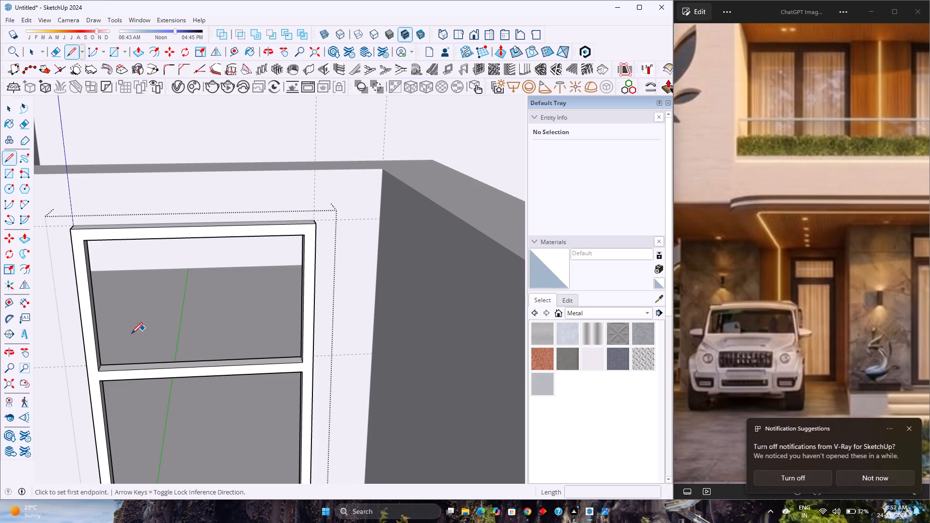
click(98, 368)
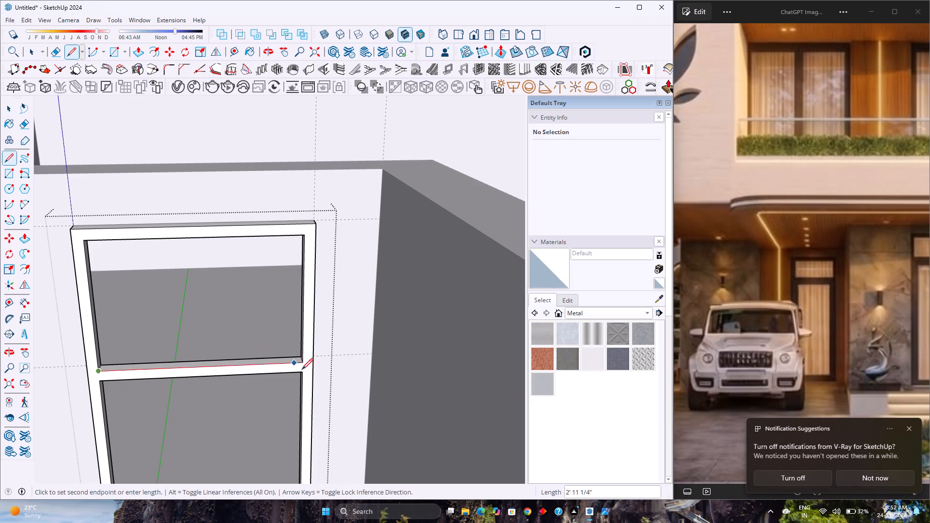
click(304, 361)
key(space)
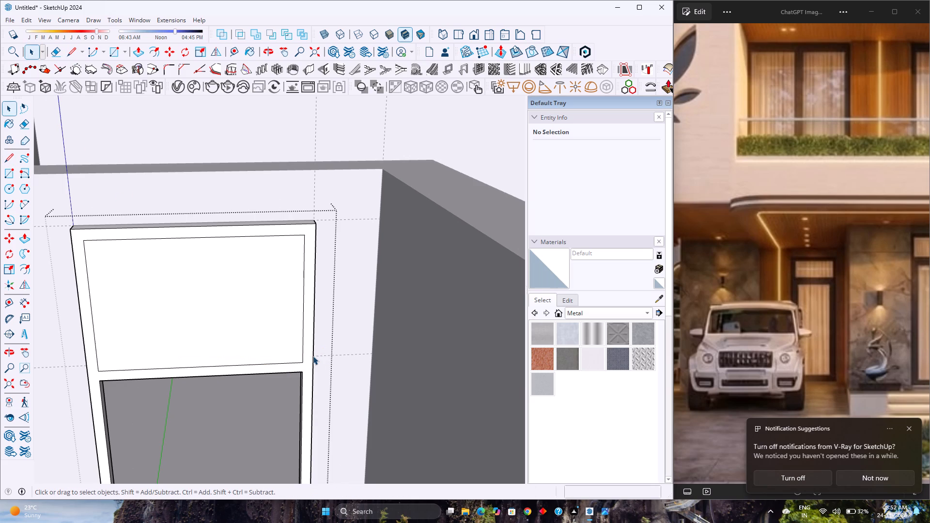
double_click(207, 335)
right_click(207, 335)
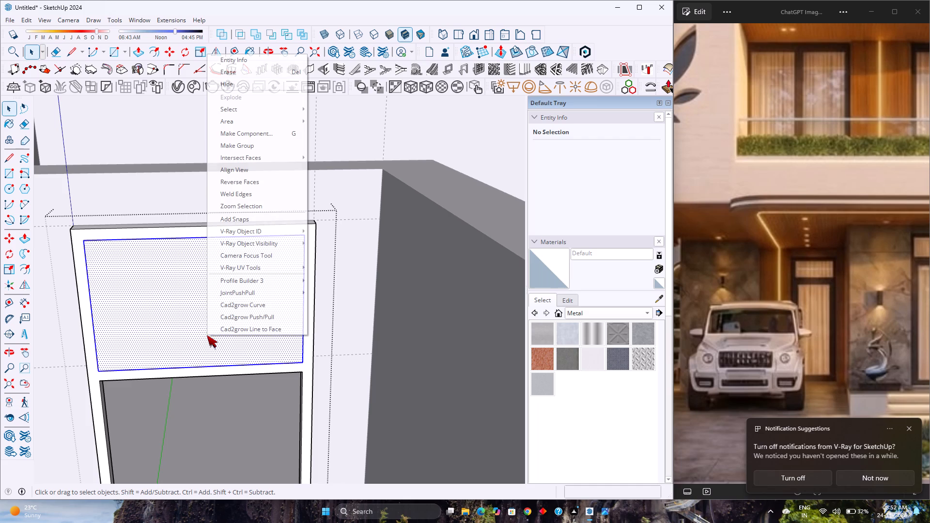
click(235, 148)
Open the transom panel group and paint its face with Translucent Glass Gray from the Glass and Mirrors materials.
double_click(190, 303)
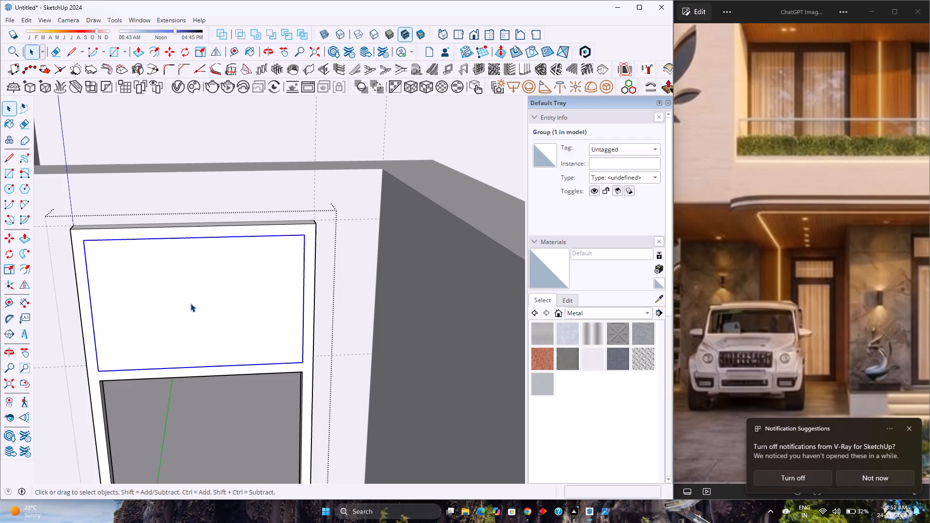
click(604, 313)
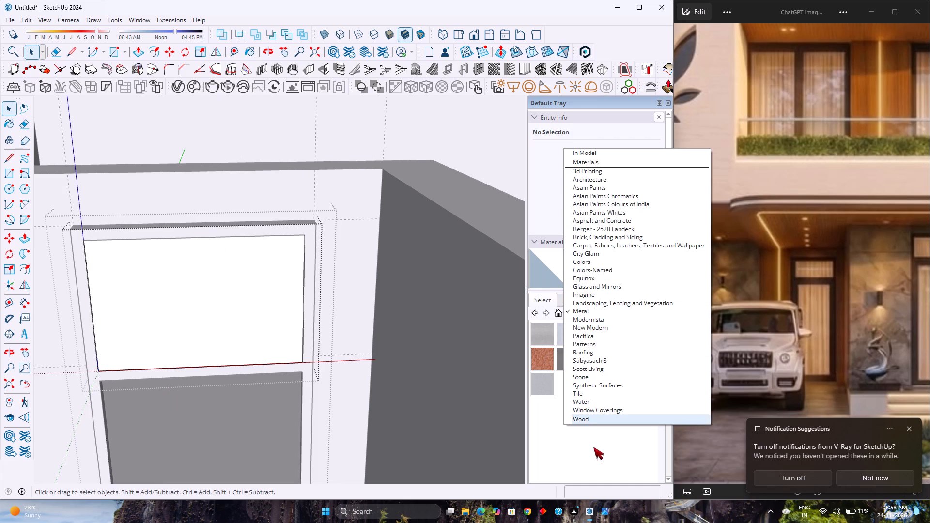
click(578, 287)
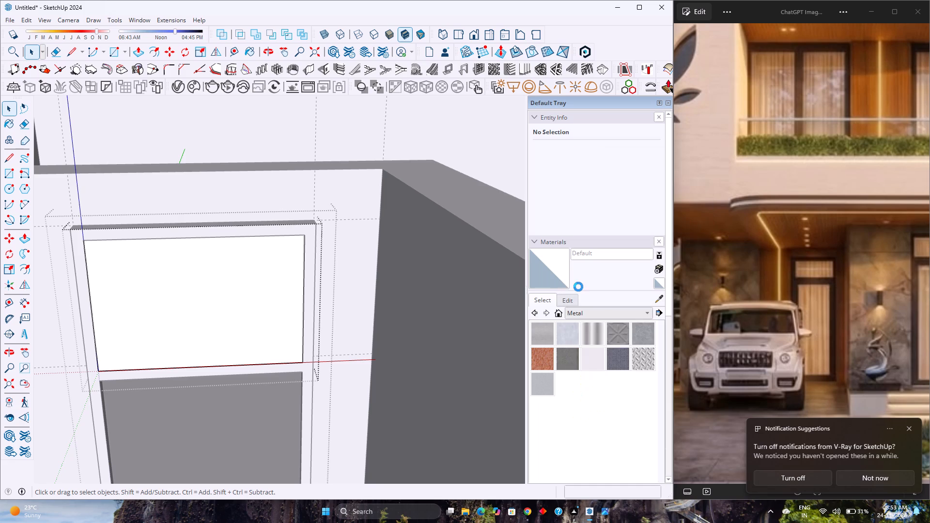
click(587, 362)
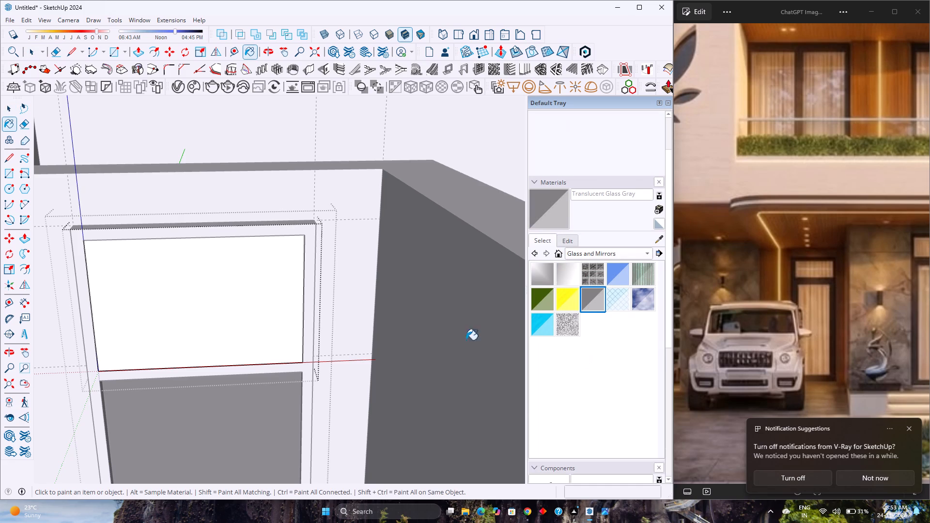
click(237, 337)
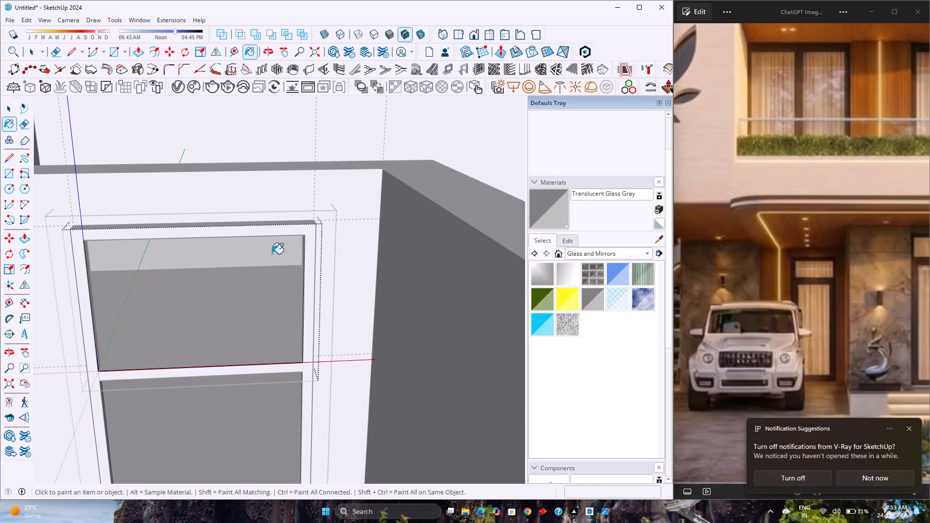
Push/Pull the transom glass face inward 12 mm and exit the group.
click(138, 55)
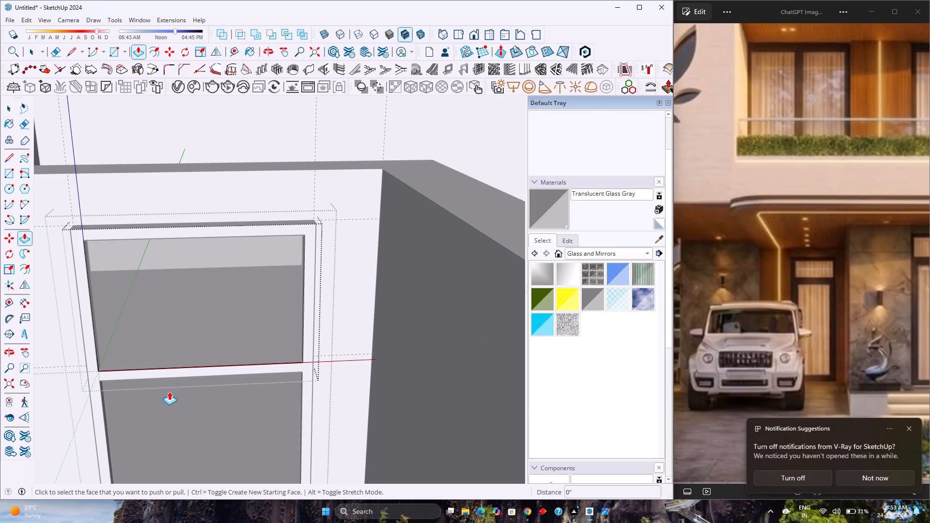
click(187, 343)
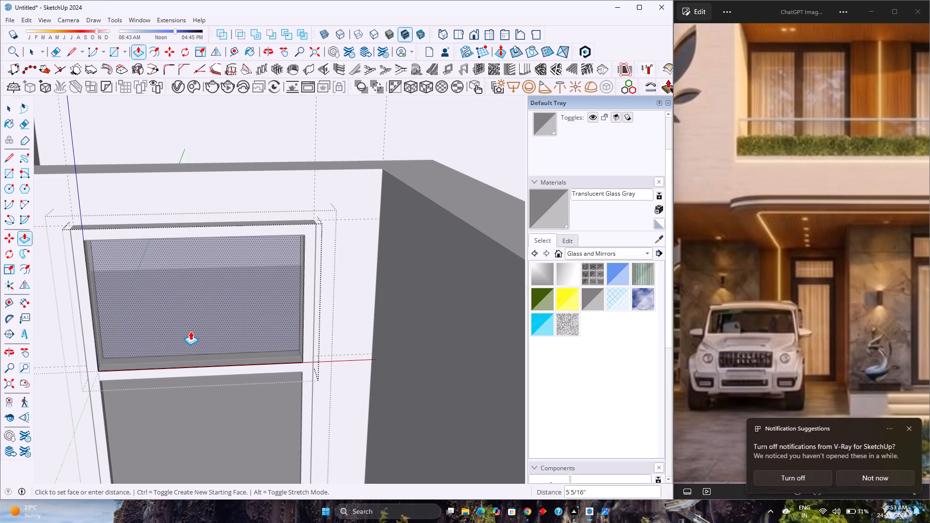
text(12mm)
key(Return)
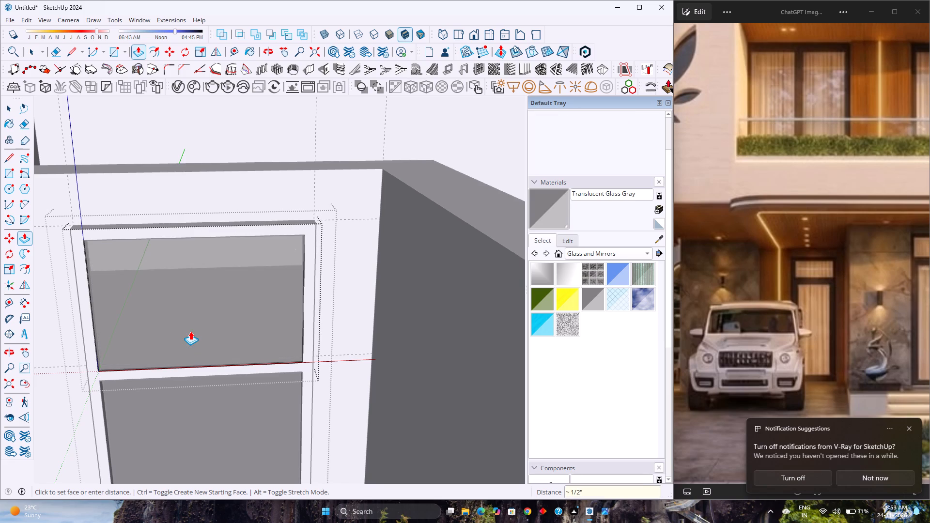
key(space)
key(Escape)
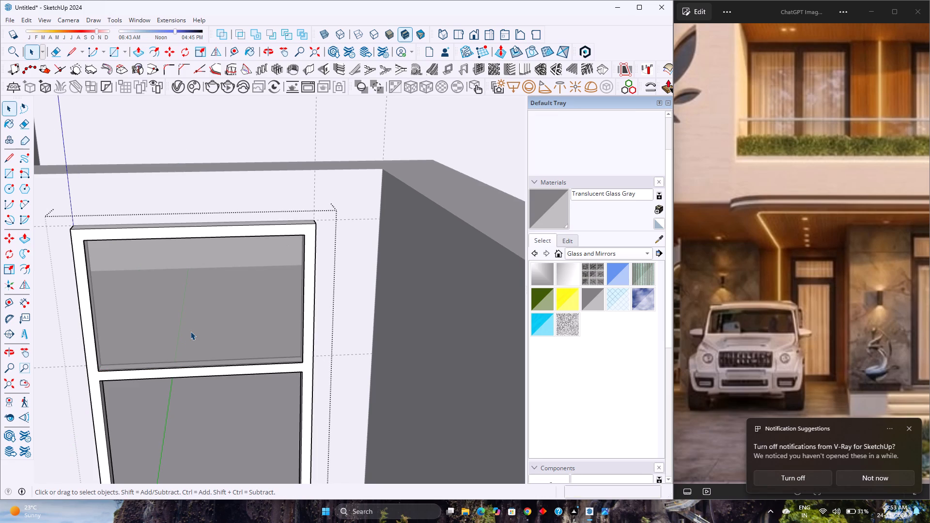
Move the transom glass panel from its lower front corner about 15/16" back into the depth of the door frame.
click(190, 331)
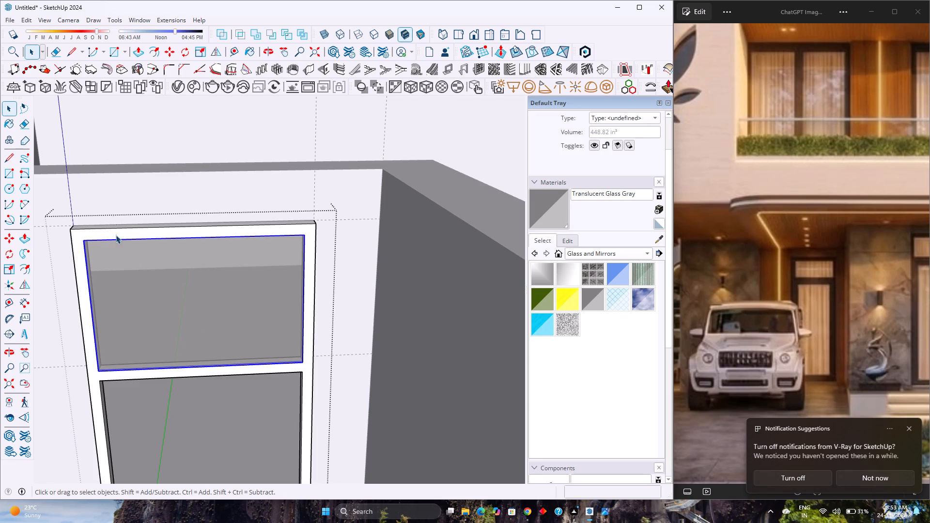
click(168, 51)
scroll(218, 459, down, 3)
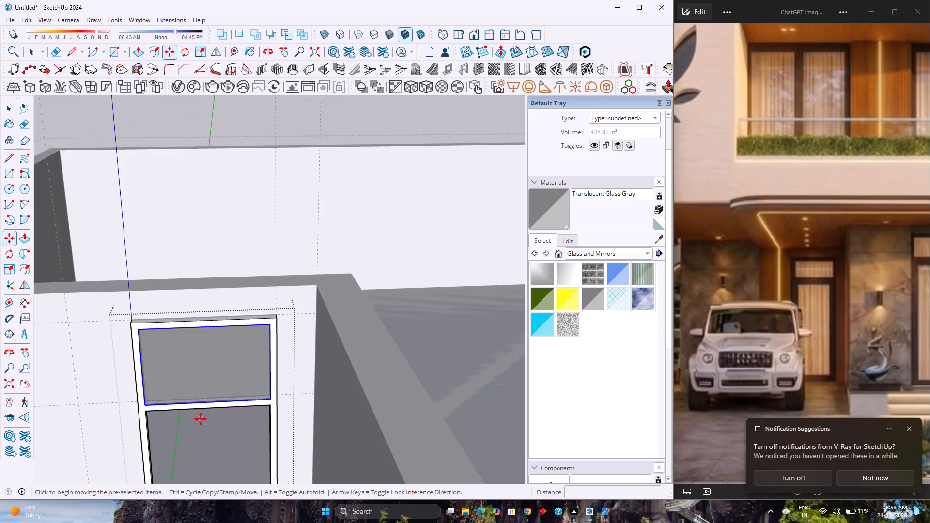
middle_drag(200, 419, 150, 470)
middle_click(147, 472)
middle_click(147, 472)
scroll(284, 354, down, 3)
scroll(157, 376, up, 10)
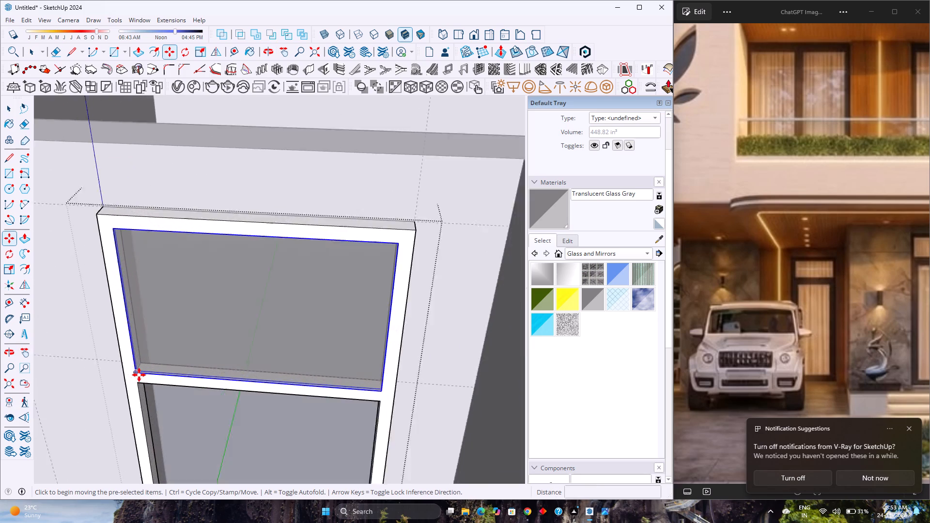
scroll(139, 375, up, 10)
scroll(135, 367, up, 12)
middle_drag(135, 367, 124, 414)
middle_click(124, 414)
click(124, 370)
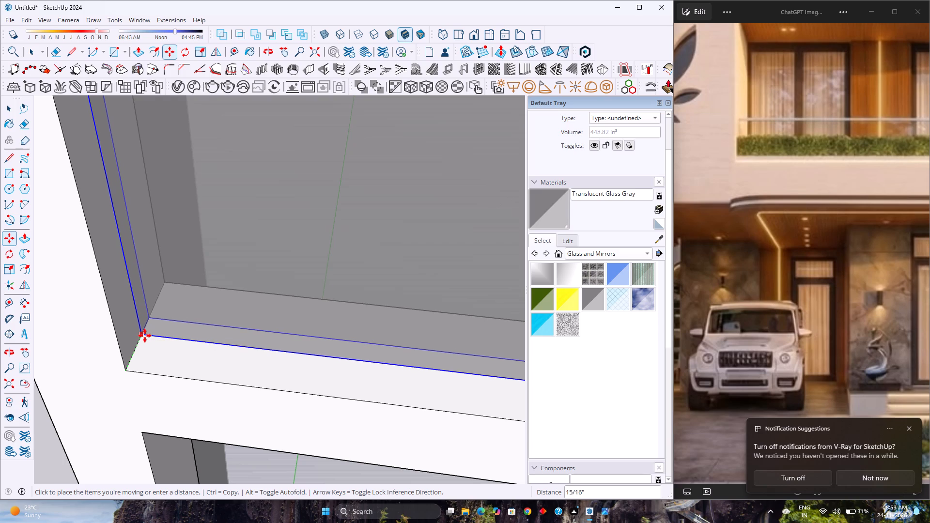
click(145, 336)
scroll(144, 367, down, 12)
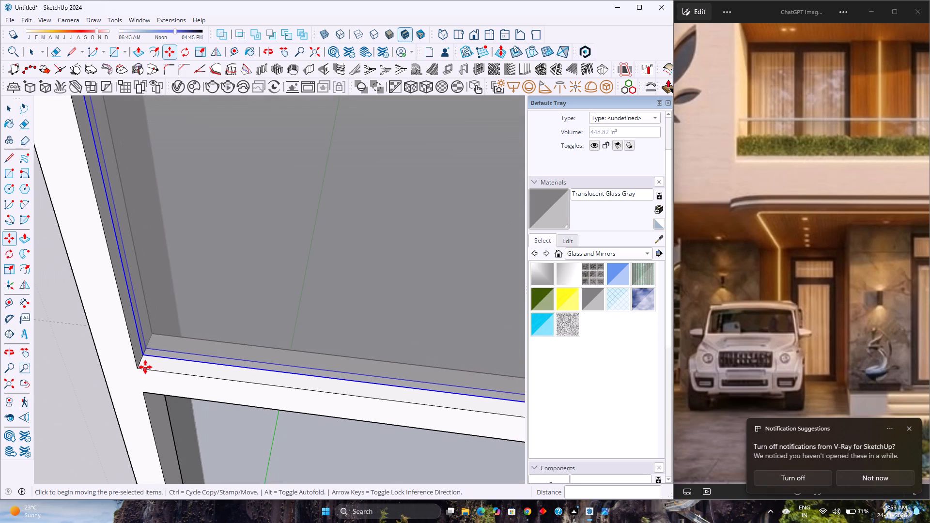
key(space)
scroll(158, 367, down, 6)
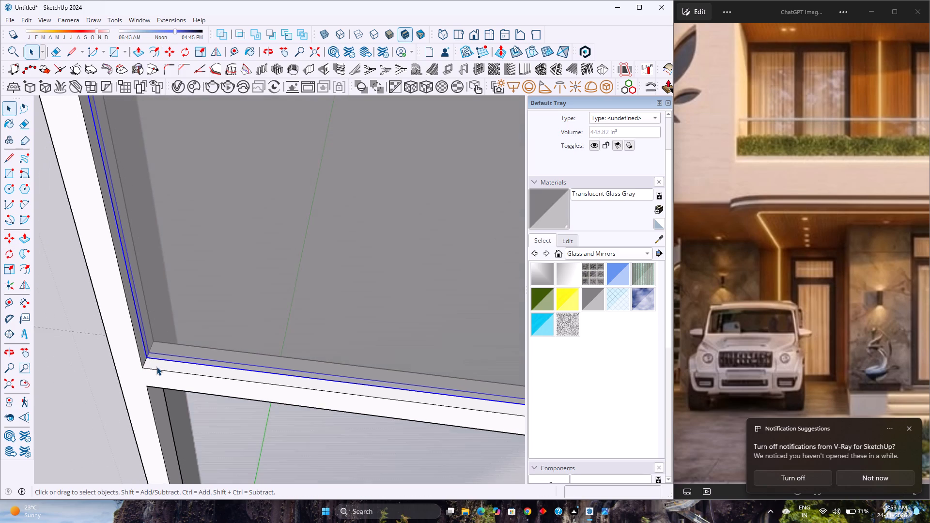
scroll(156, 367, down, 7)
middle_drag(190, 384, 238, 331)
middle_click(238, 331)
scroll(245, 333, down, 3)
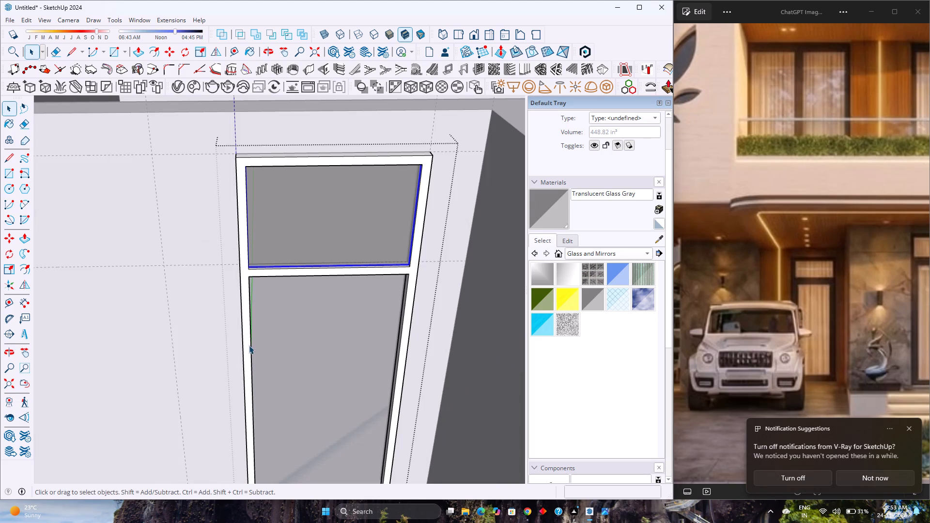
Open 3D Warehouse and dismiss the notification suggestion and the promotional pop-up.
click(142, 18)
click(166, 97)
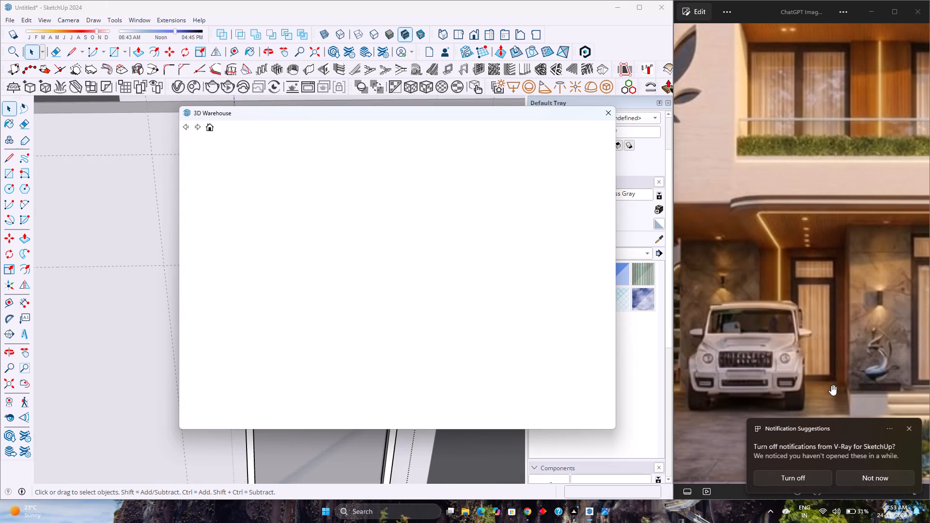
click(908, 430)
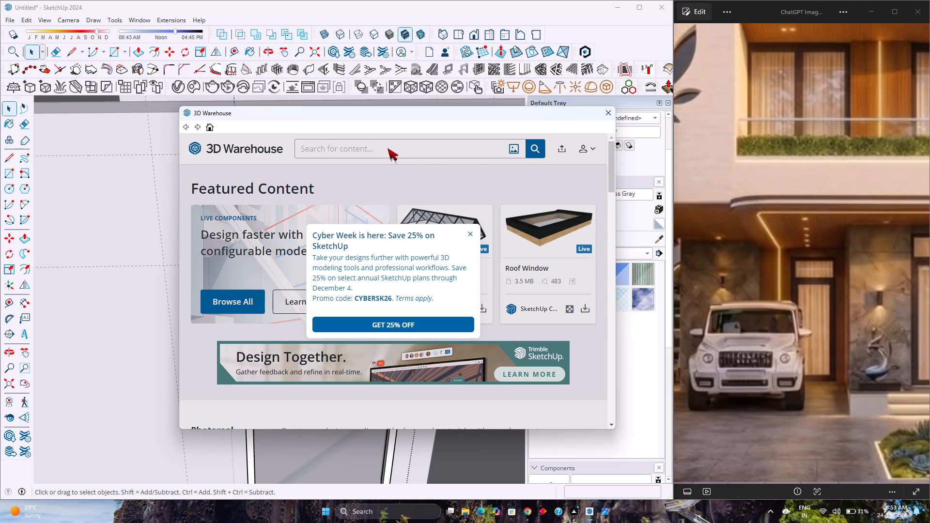
click(494, 169)
click(434, 151)
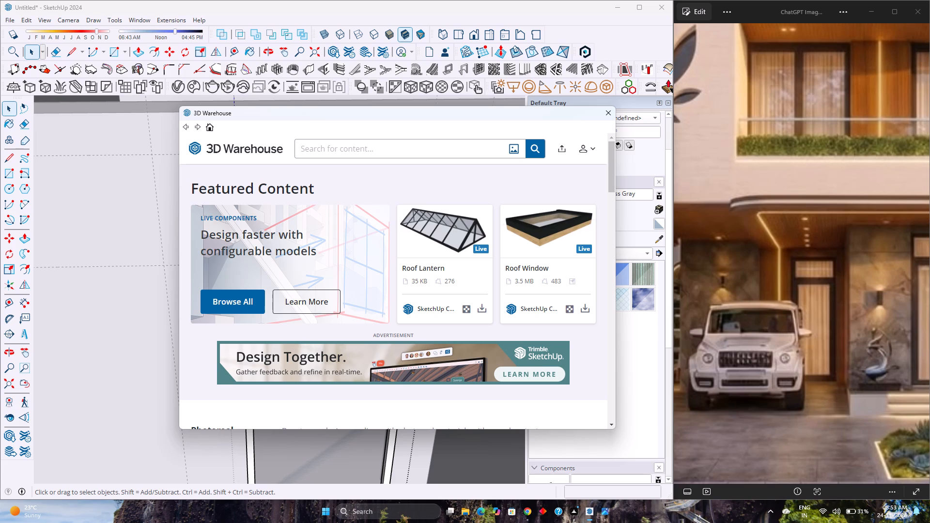
click(418, 146)
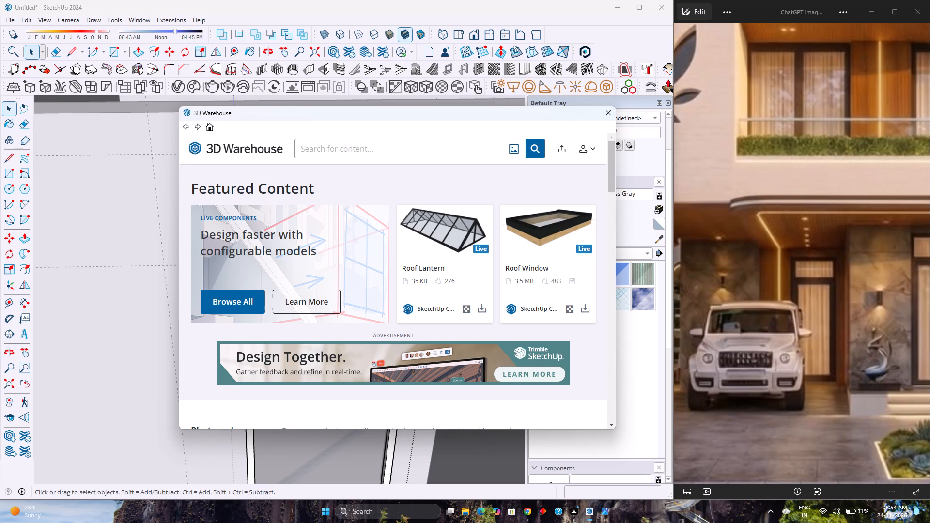
click(414, 148)
double_click(414, 148)
click(393, 143)
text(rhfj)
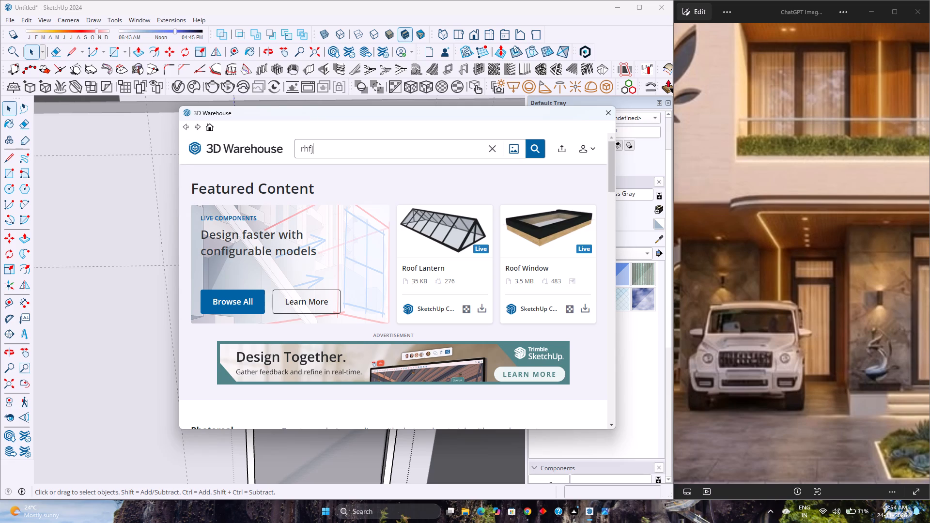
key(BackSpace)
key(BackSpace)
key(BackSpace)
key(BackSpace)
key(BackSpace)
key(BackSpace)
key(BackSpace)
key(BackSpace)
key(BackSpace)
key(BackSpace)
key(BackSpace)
Search 3D Warehouse for "glass door".
text(glass)
key(space)
text(door)
key(Return)
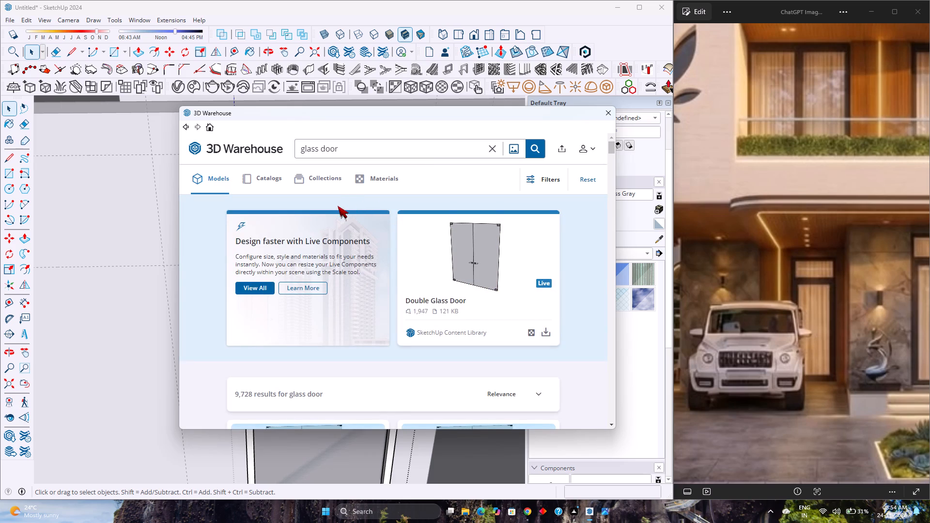
Find the single black-framed "Glass door" with a lever handle among the search results and load it directly into the model.
scroll(333, 221, down, 7)
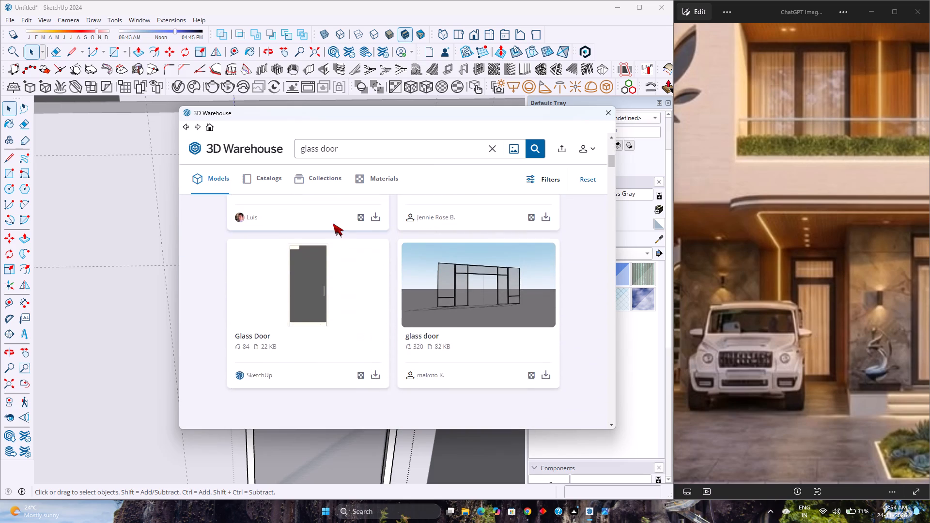
scroll(333, 223, up, 1)
scroll(333, 223, down, 8)
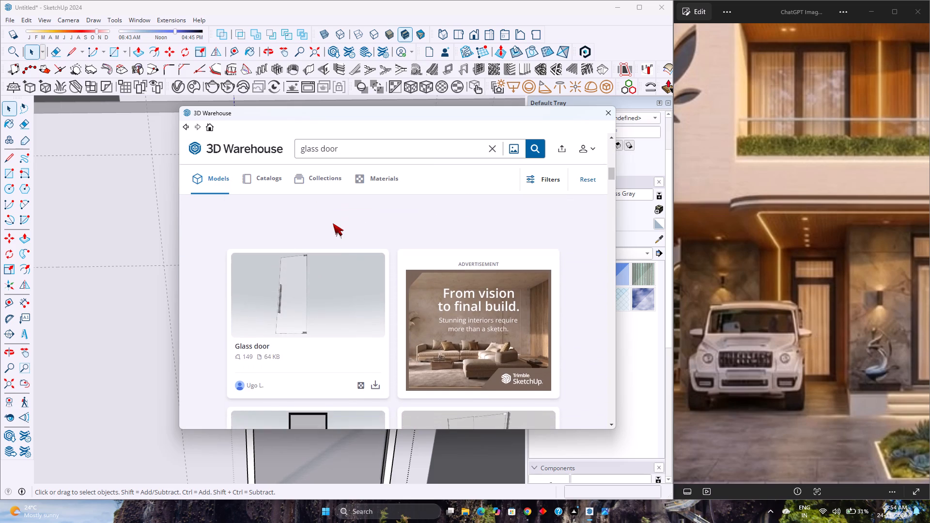
scroll(333, 223, down, 2)
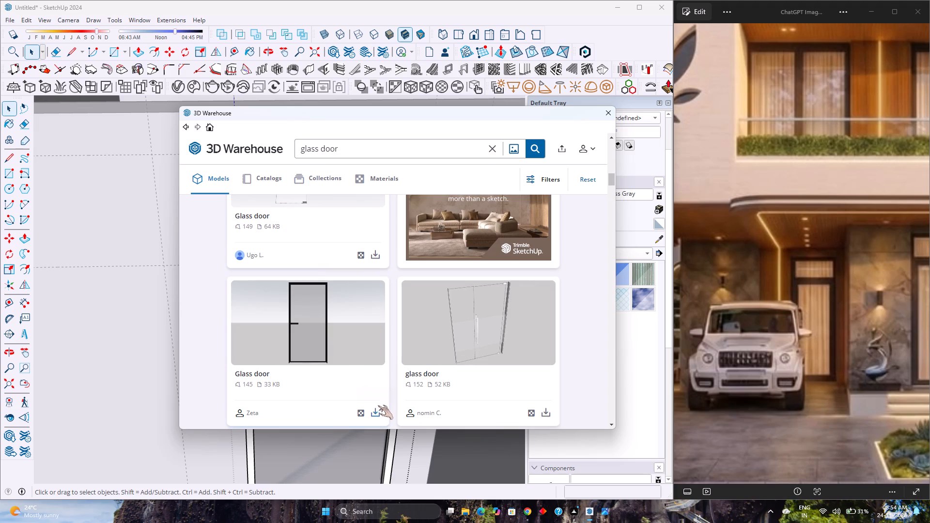
click(377, 414)
click(365, 278)
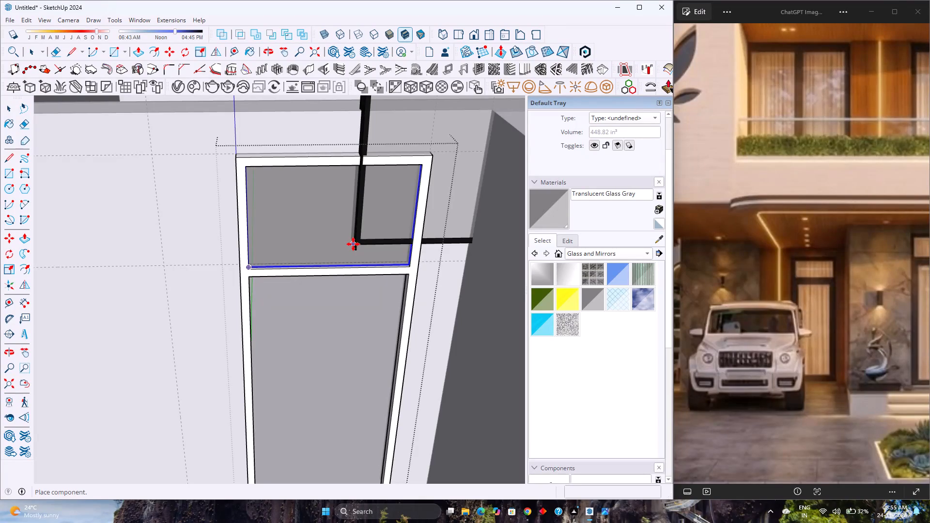
Place the downloaded glass door with its corner at the lower inner corner of the white entrance frame, below the transom.
scroll(353, 245, down, 4)
scroll(269, 447, up, 5)
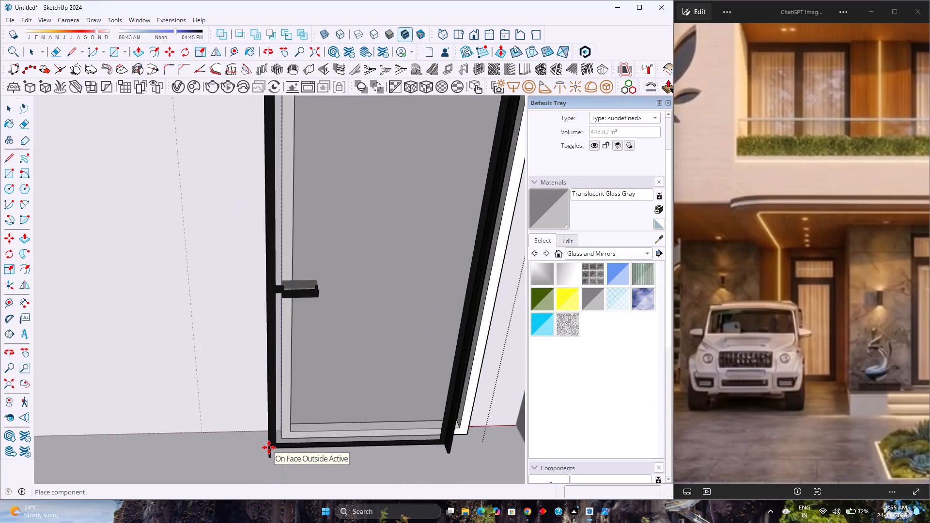
scroll(269, 447, up, 4)
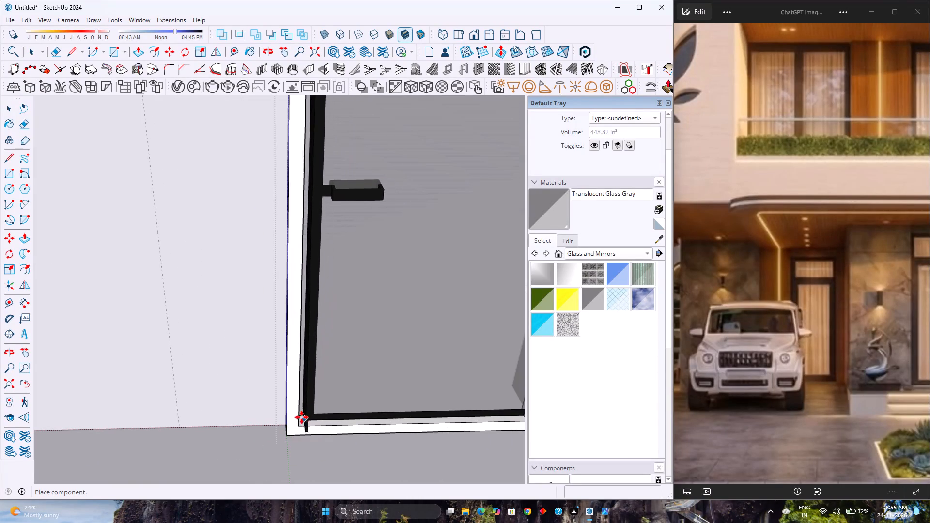
click(300, 428)
Open the glass door component, Push/Pull the front face of its black frame 2", and exit the component.
middle_drag(313, 443, 253, 402)
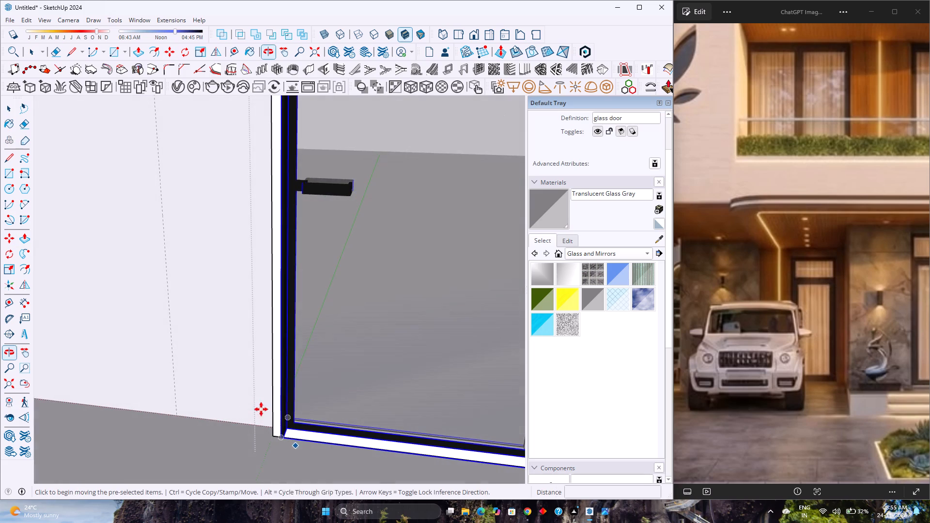
scroll(279, 452, up, 11)
middle_drag(301, 429, 207, 511)
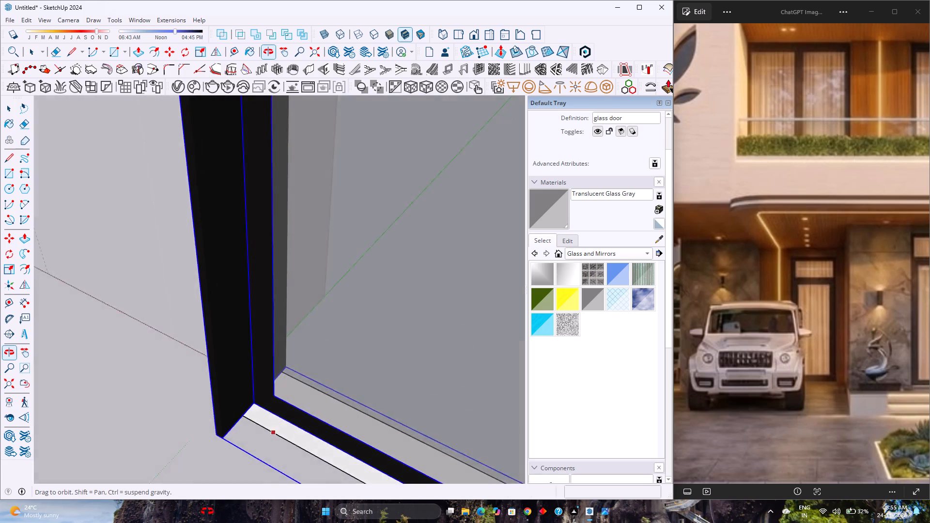
middle_drag(207, 511, 335, 490)
scroll(311, 435, down, 7)
key(space)
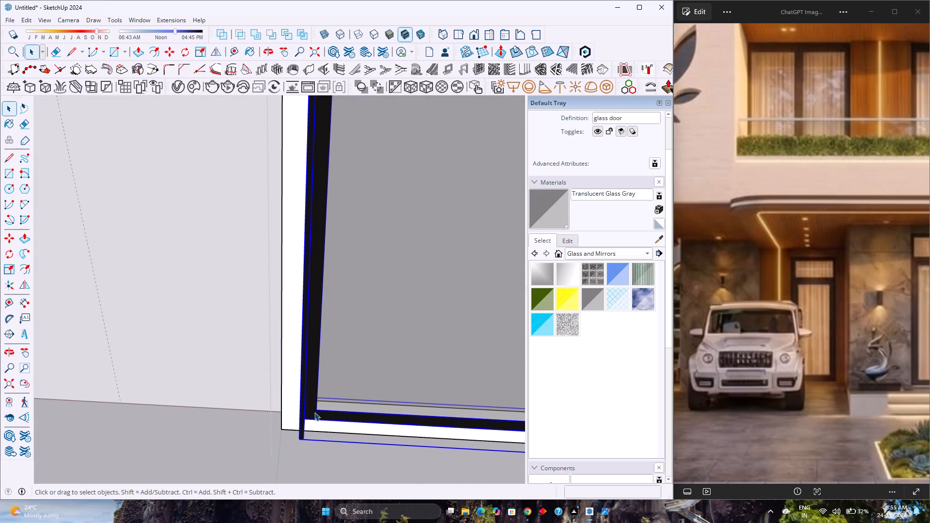
double_click(311, 414)
scroll(311, 414, up, 7)
middle_drag(313, 417, 248, 434)
middle_click(248, 434)
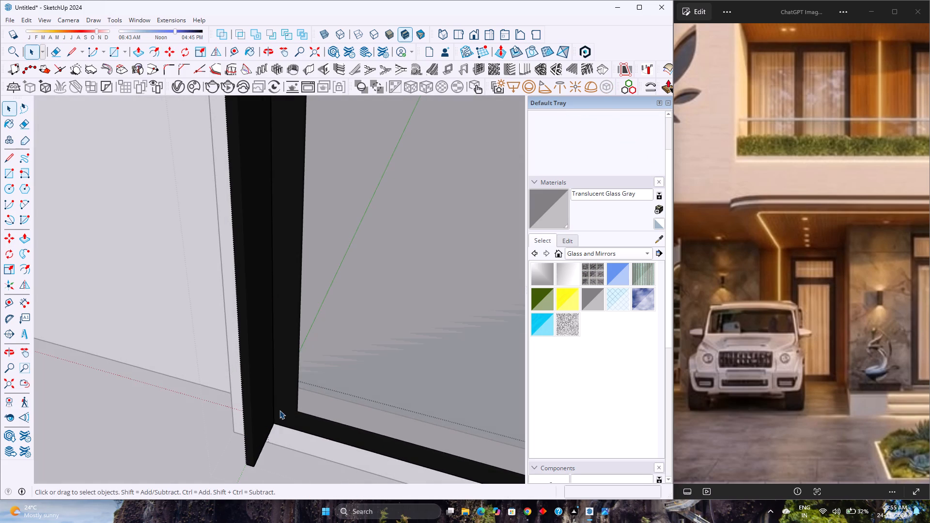
click(279, 410)
scroll(327, 403, up, 6)
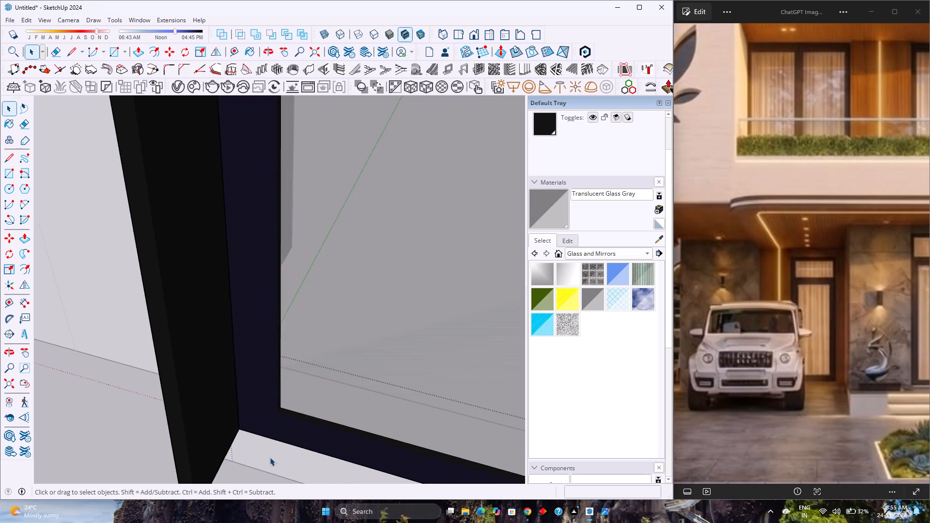
middle_drag(225, 481, 186, 500)
middle_click(186, 500)
scroll(247, 416, down, 3)
scroll(247, 416, up, 9)
middle_drag(258, 417, 243, 434)
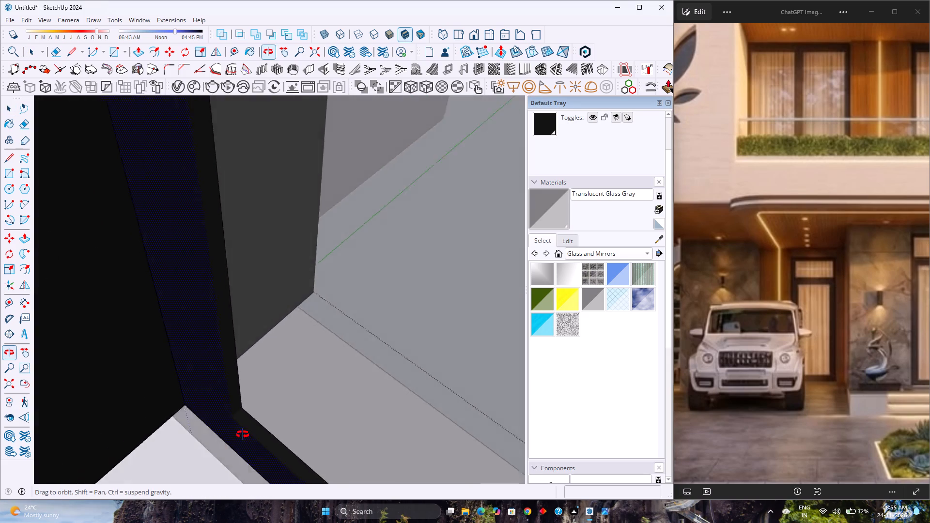
middle_drag(243, 434, 301, 410)
middle_click(301, 410)
scroll(300, 410, down, 4)
key(p)
click(267, 419)
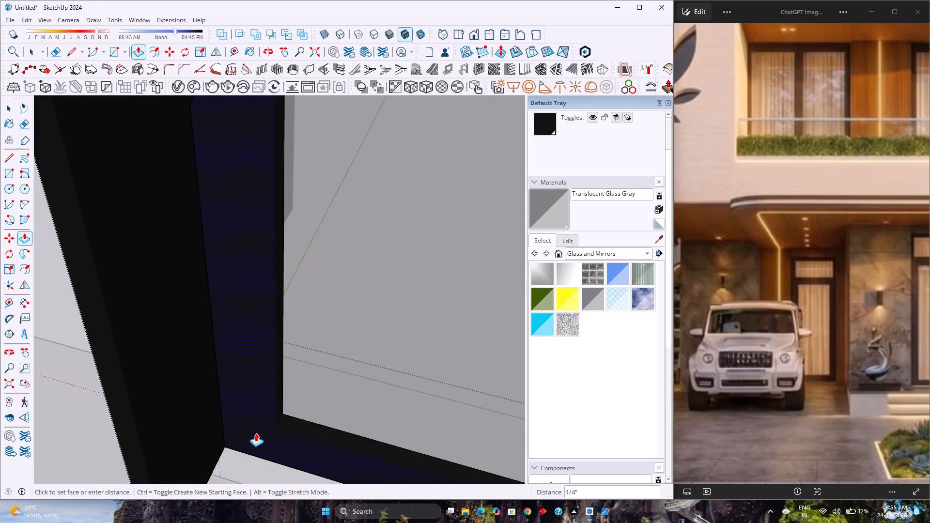
key(2)
key(Return)
scroll(257, 427, down, 4)
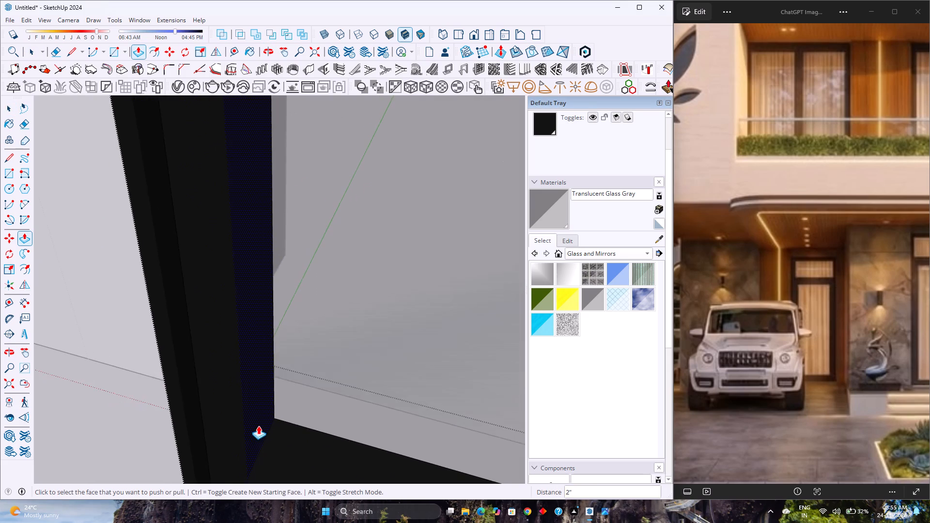
scroll(258, 426, down, 10)
key(space)
scroll(282, 433, down, 1)
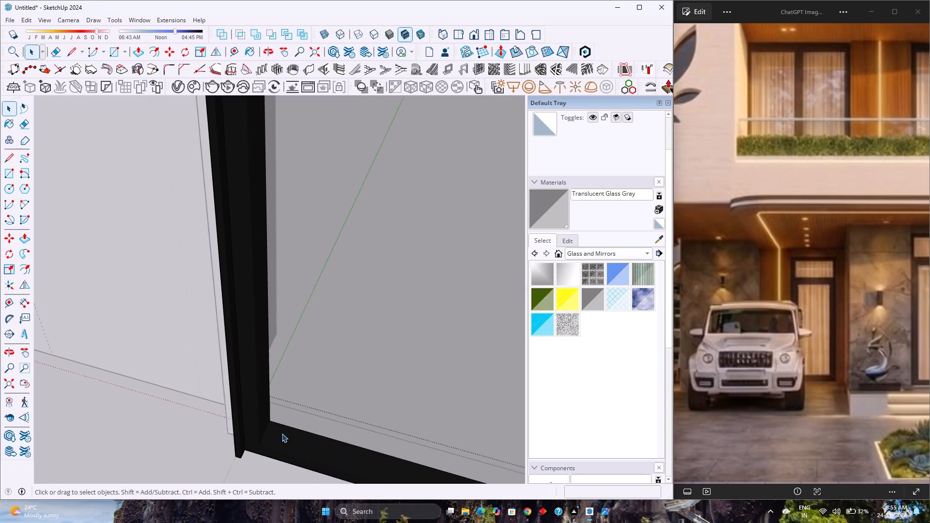
scroll(282, 433, down, 1)
key(Escape)
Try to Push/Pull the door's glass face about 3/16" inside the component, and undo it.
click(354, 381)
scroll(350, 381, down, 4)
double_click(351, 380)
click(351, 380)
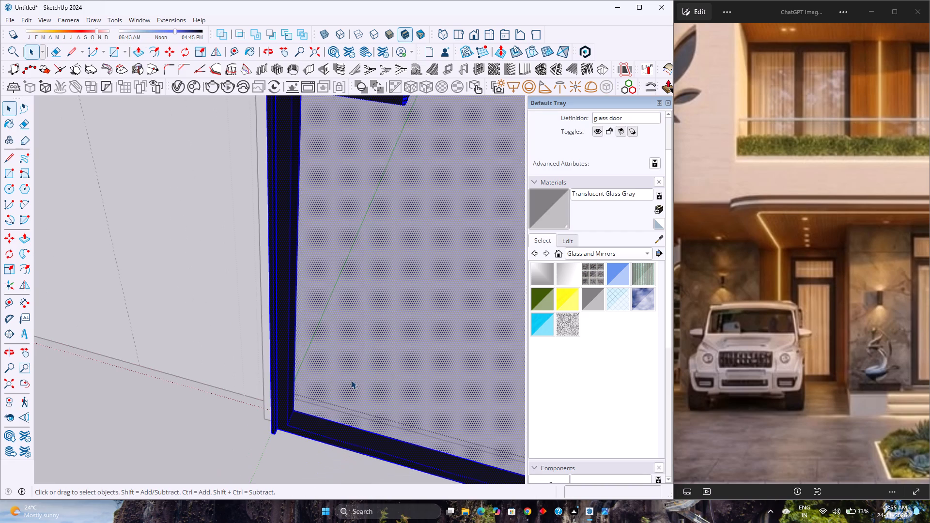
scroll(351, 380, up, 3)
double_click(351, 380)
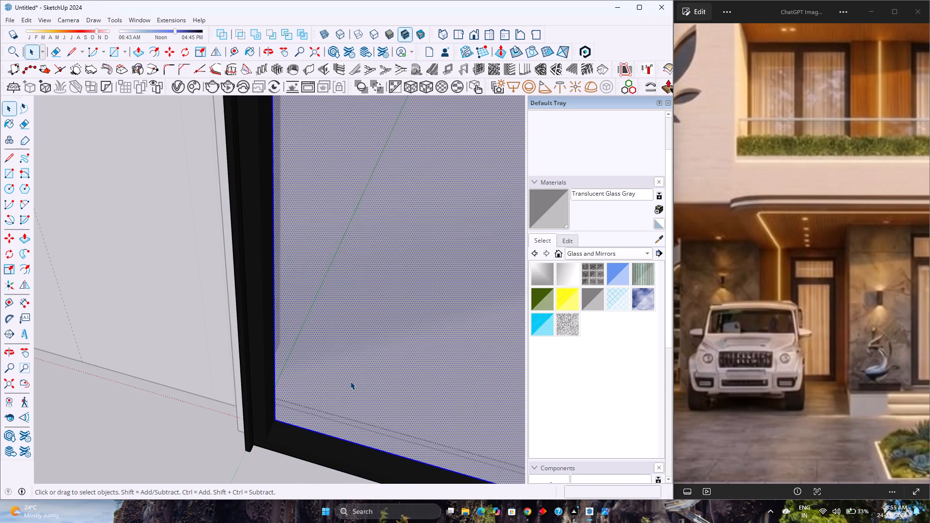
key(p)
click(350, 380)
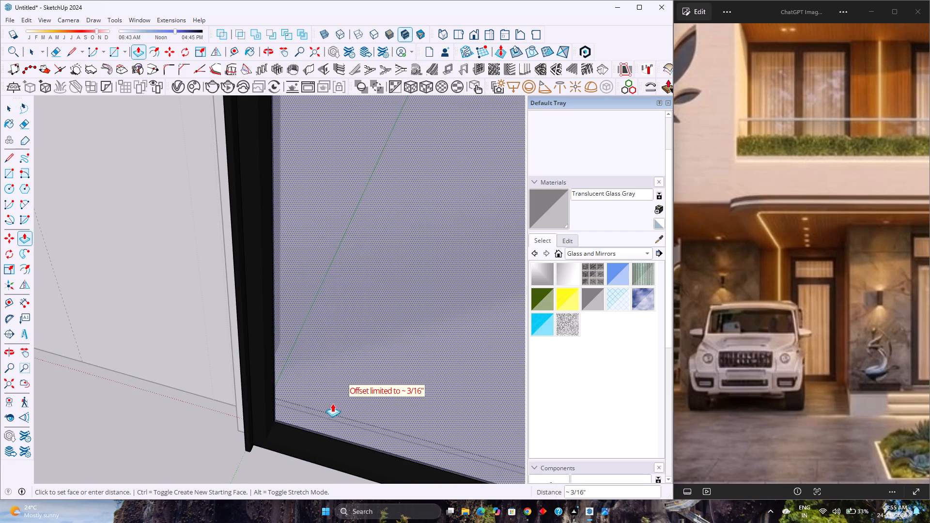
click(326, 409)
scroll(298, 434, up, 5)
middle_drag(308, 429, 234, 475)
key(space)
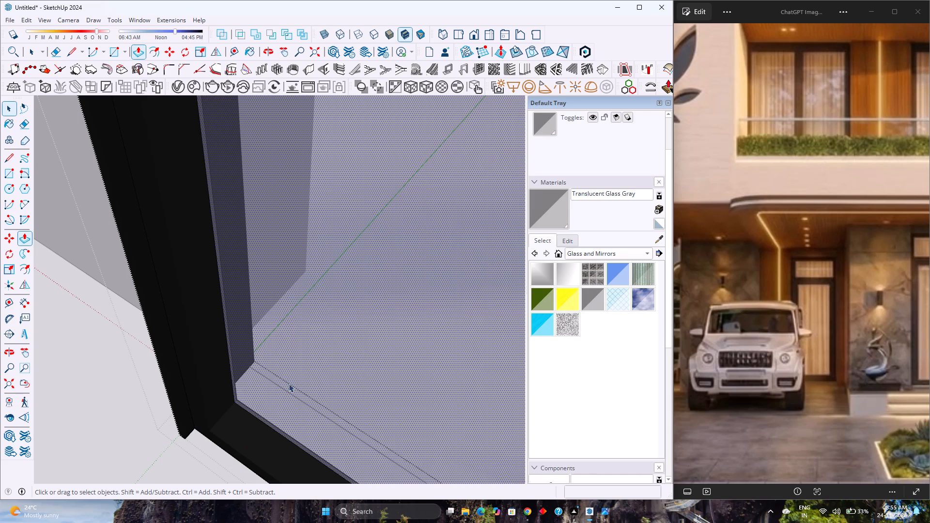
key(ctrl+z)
Make a group of the door's glass face and its edges inside the component.
double_click(292, 375)
right_click(292, 375)
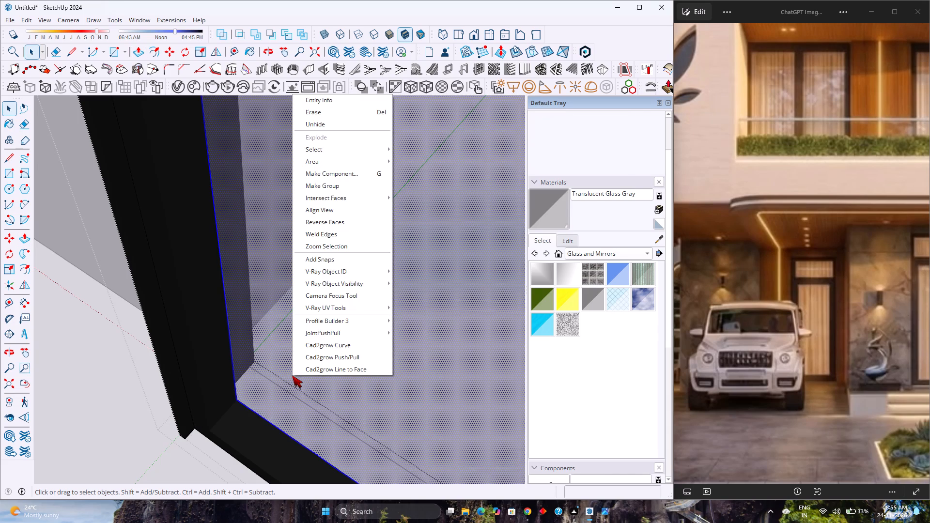
click(321, 189)
Push/Pull the door's glass face 12 mm inside its new group and exit the group.
double_click(325, 249)
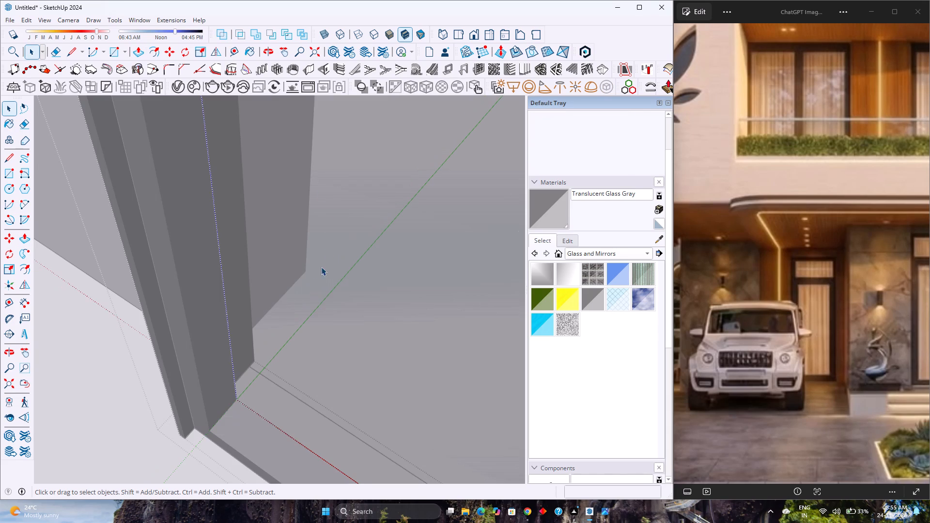
key(p)
click(331, 318)
click(347, 325)
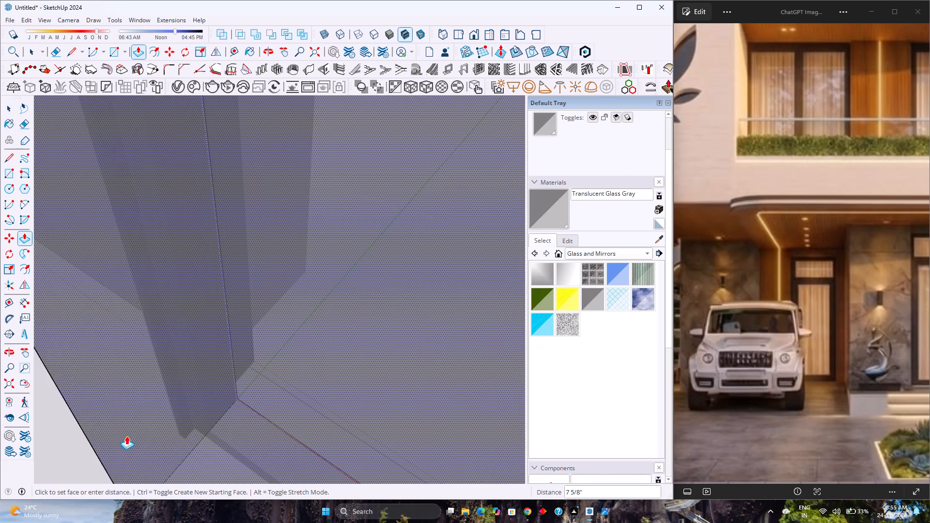
key(1)
key(2)
key(m)
key(m)
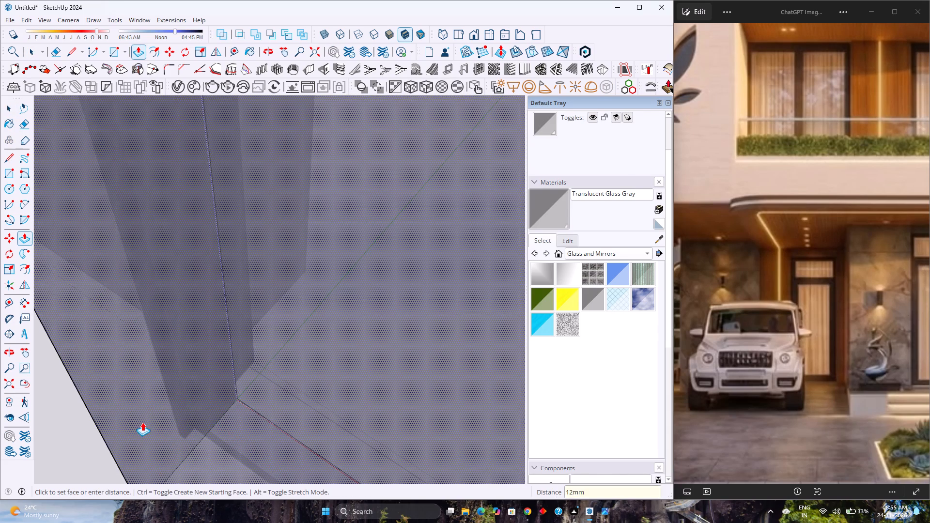
key(Return)
key(space)
key(Escape)
Move the door's glass panel by its lower front corner toward the front of the black frame, in two small moves of about 9/16".
click(253, 376)
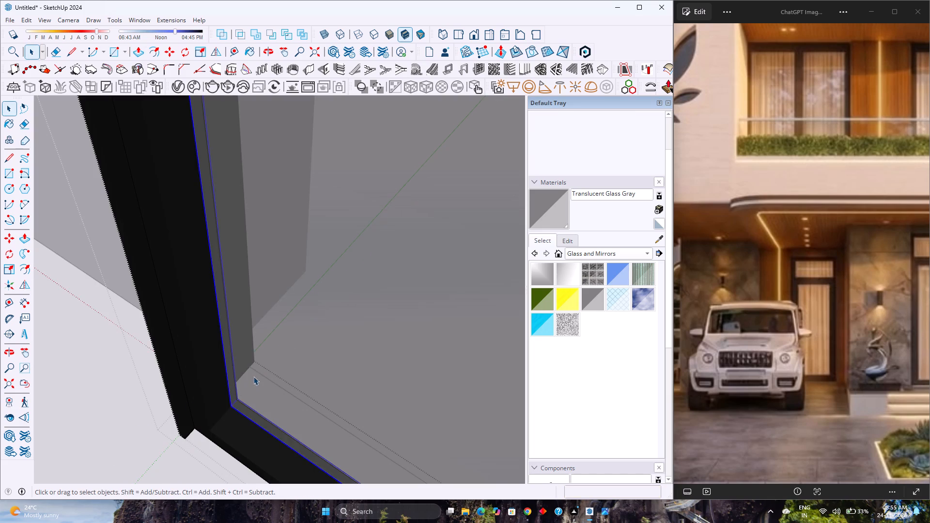
key(m)
click(233, 408)
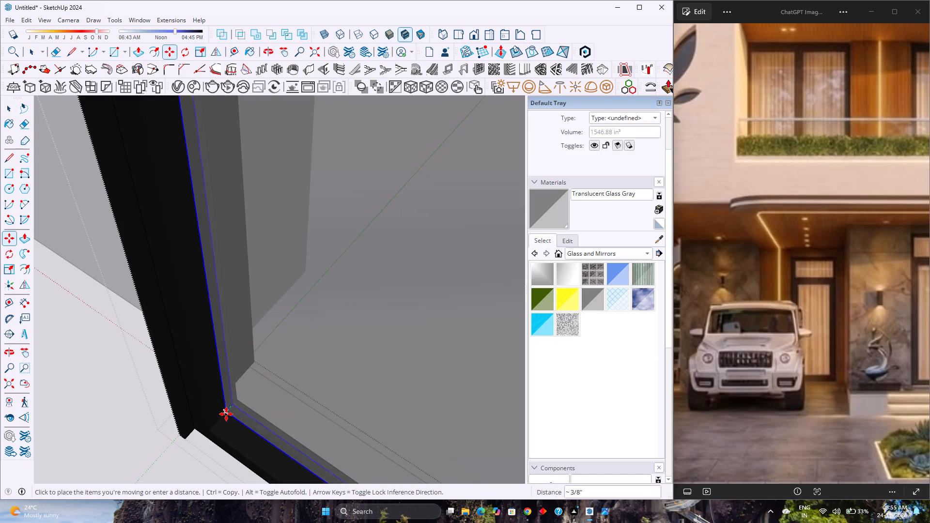
scroll(217, 421, up, 2)
middle_drag(218, 421, 275, 356)
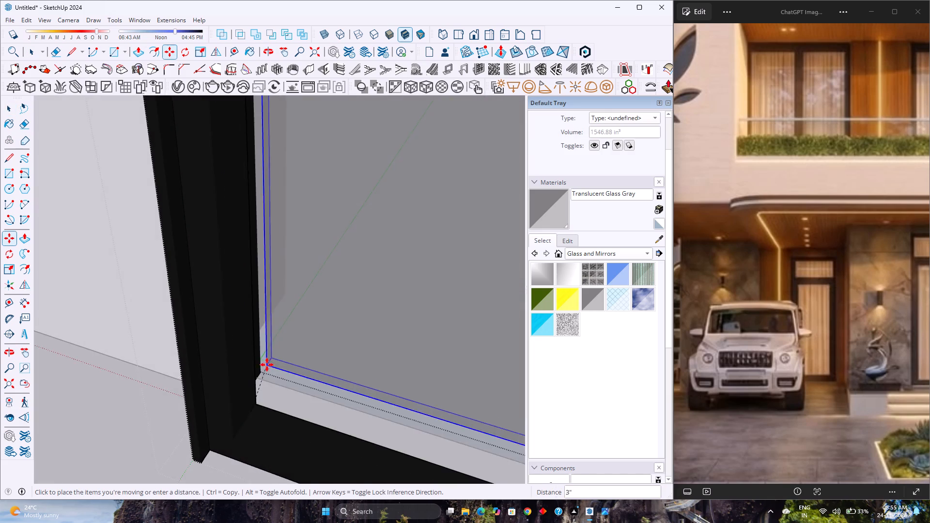
scroll(266, 366, down, 2)
scroll(255, 413, up, 6)
middle_drag(257, 403, 244, 451)
click(238, 411)
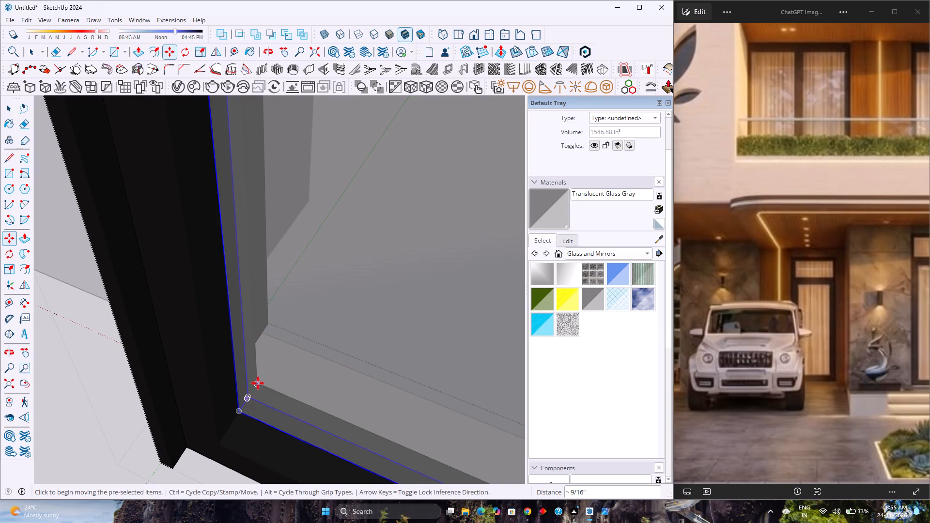
scroll(258, 383, down, 1)
click(242, 415)
click(234, 425)
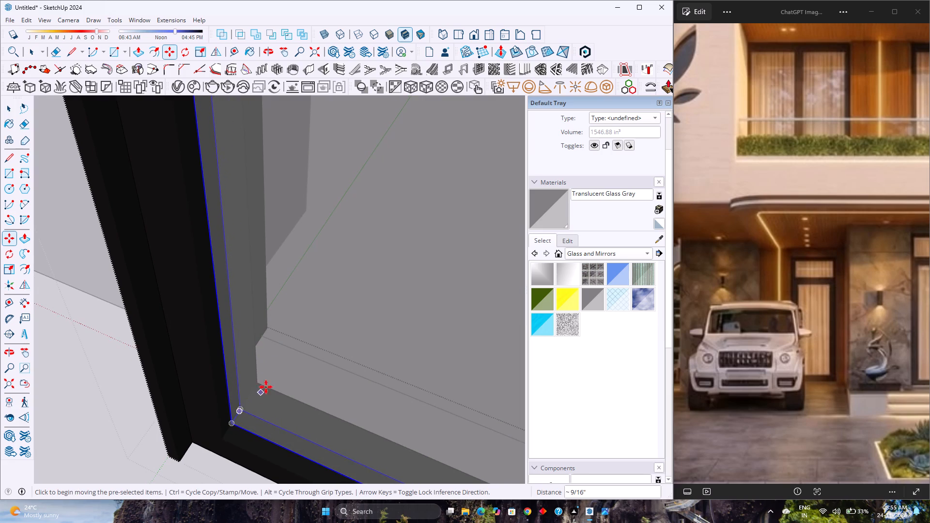
Exit the component and move the whole glass door from its lower front corner 3" back into the white frame.
scroll(272, 381, down, 10)
key(space)
key(Escape)
click(248, 406)
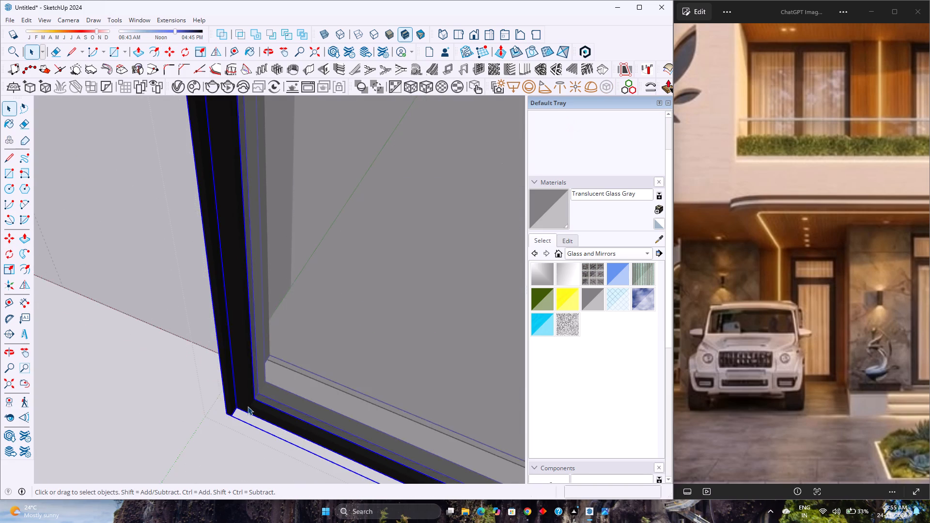
scroll(248, 406, down, 10)
key(m)
scroll(231, 415, up, 4)
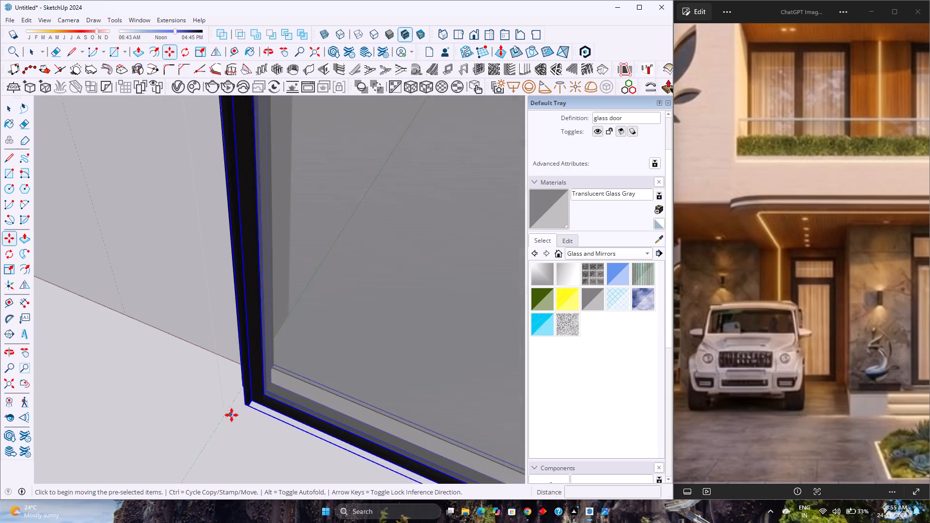
scroll(232, 415, up, 3)
click(249, 405)
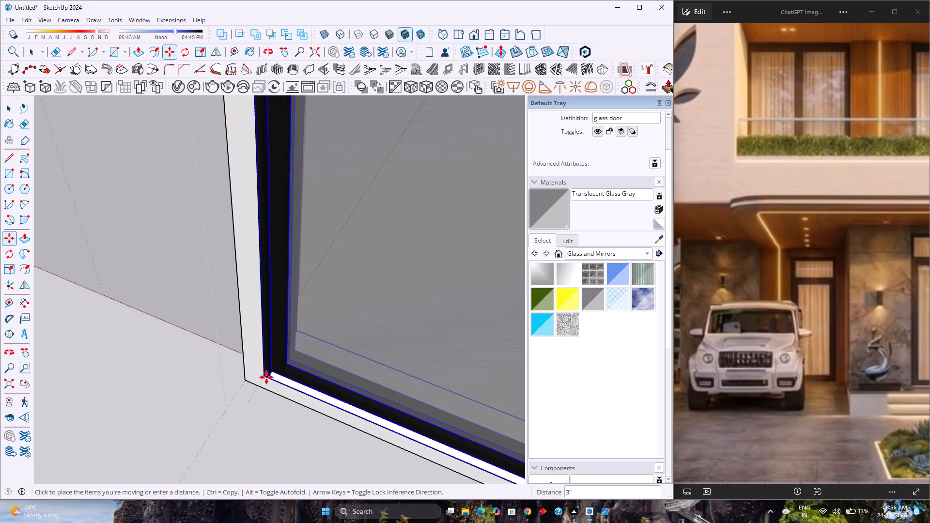
click(266, 377)
Scale the glass door's height down from its top to about 0.97 so it meets the underside of the transom bar.
scroll(251, 396, down, 15)
middle_drag(249, 393, 291, 381)
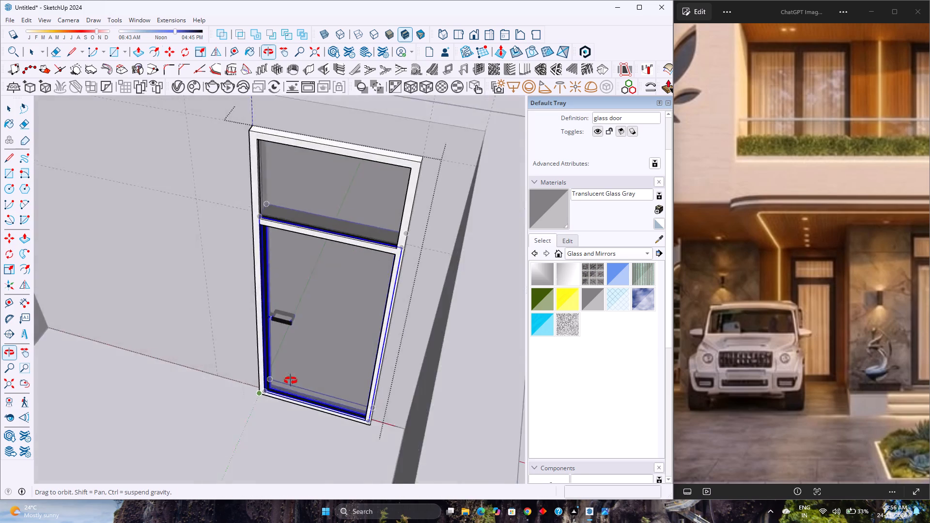
middle_drag(291, 381, 354, 257)
middle_click(354, 257)
scroll(352, 256, up, 2)
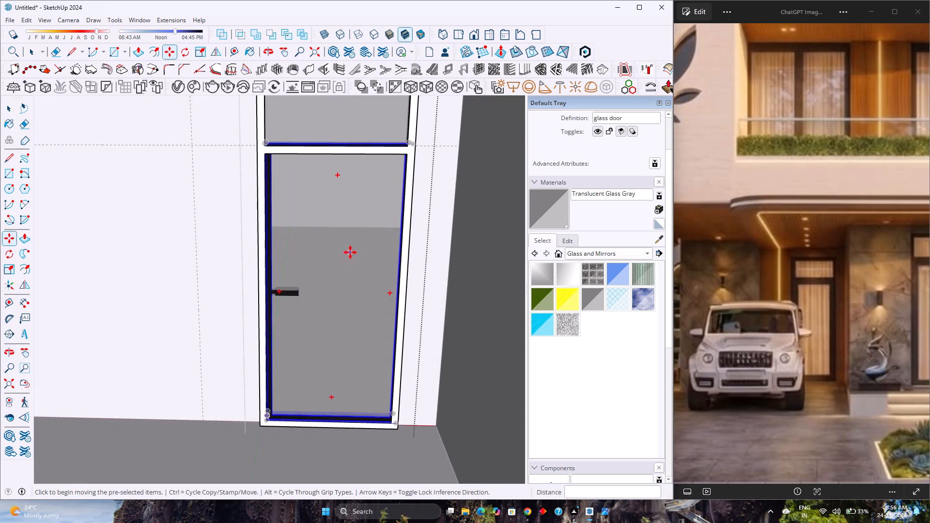
shift+middle_drag(350, 252, 318, 371)
middle_drag(313, 366, 325, 352)
key(s)
scroll(310, 266, up, 7)
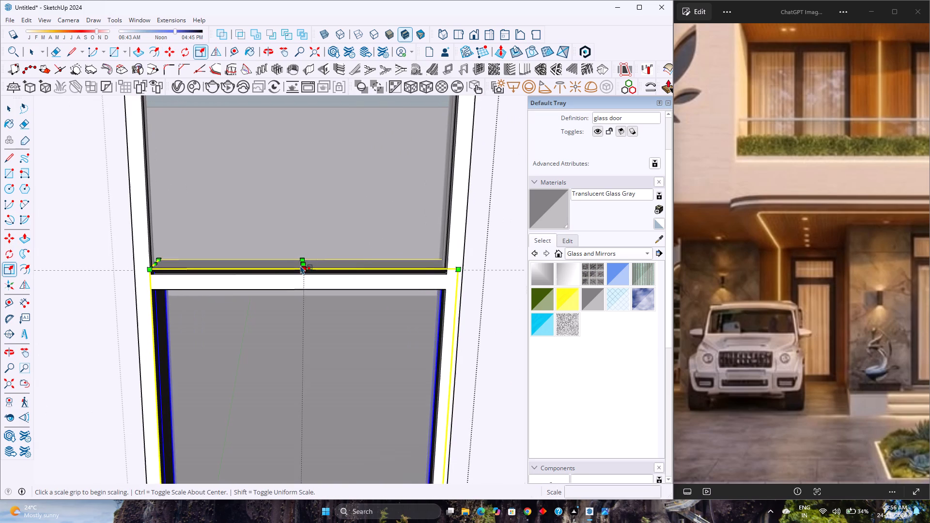
click(300, 261)
click(282, 292)
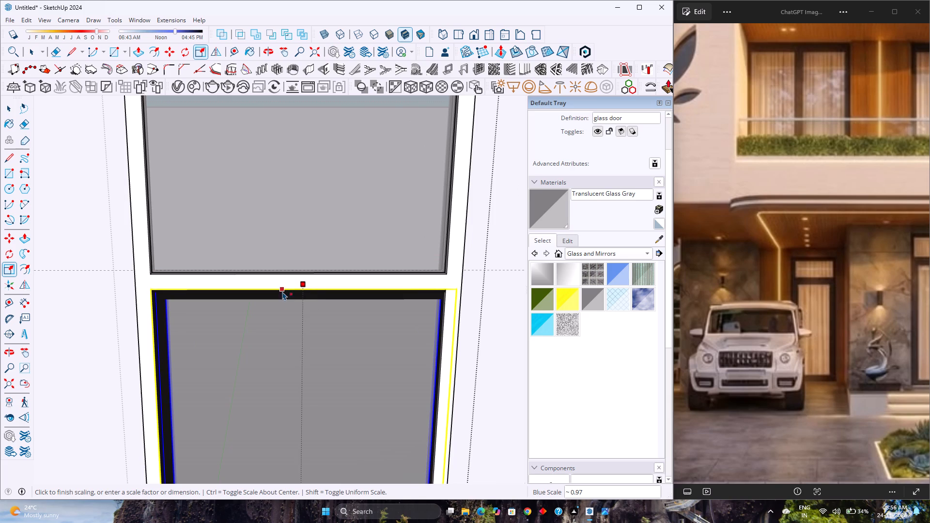
Scale the glass door's width from its side to about 0.97 so it fits between the white frame's jambs, and deselect it.
scroll(265, 383, down, 2)
middle_drag(266, 385, 349, 377)
middle_click(349, 377)
scroll(347, 362, down, 4)
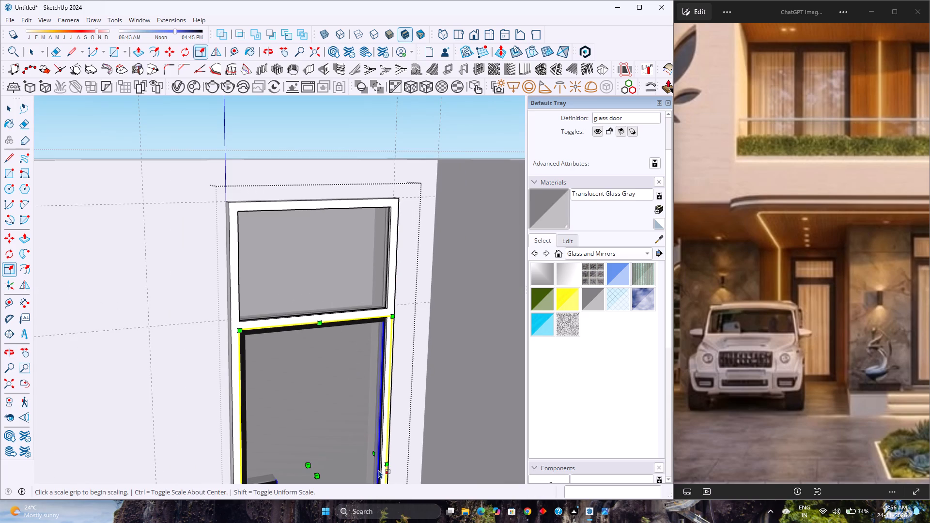
click(381, 461)
click(385, 429)
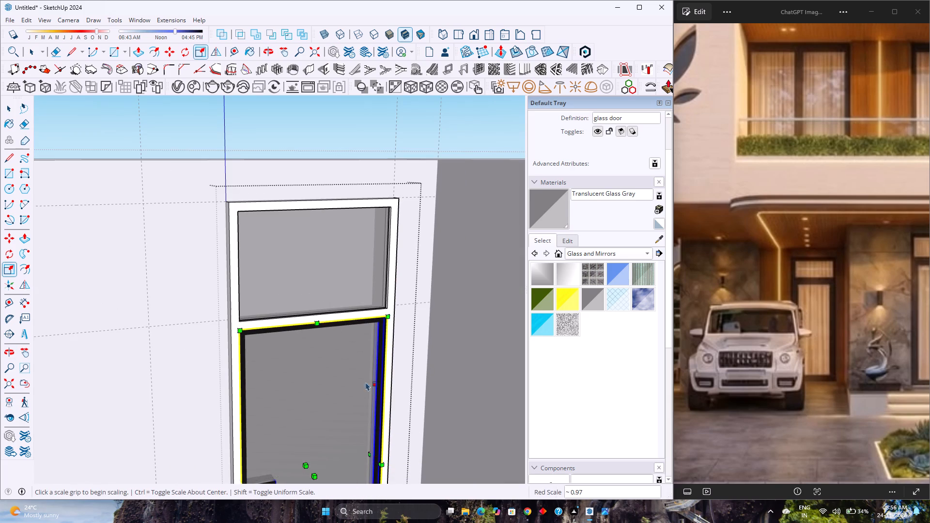
scroll(364, 377, down, 5)
middle_drag(373, 396, 322, 396)
key(space)
key(Escape)
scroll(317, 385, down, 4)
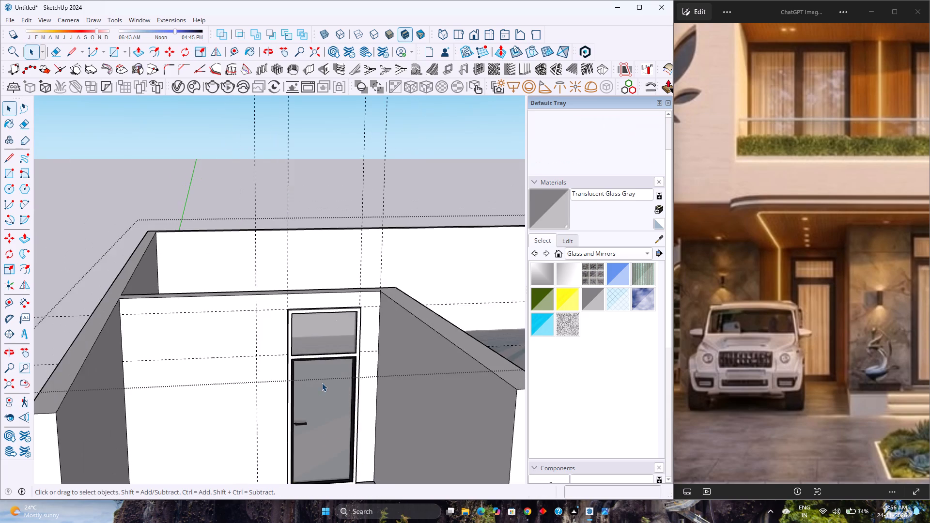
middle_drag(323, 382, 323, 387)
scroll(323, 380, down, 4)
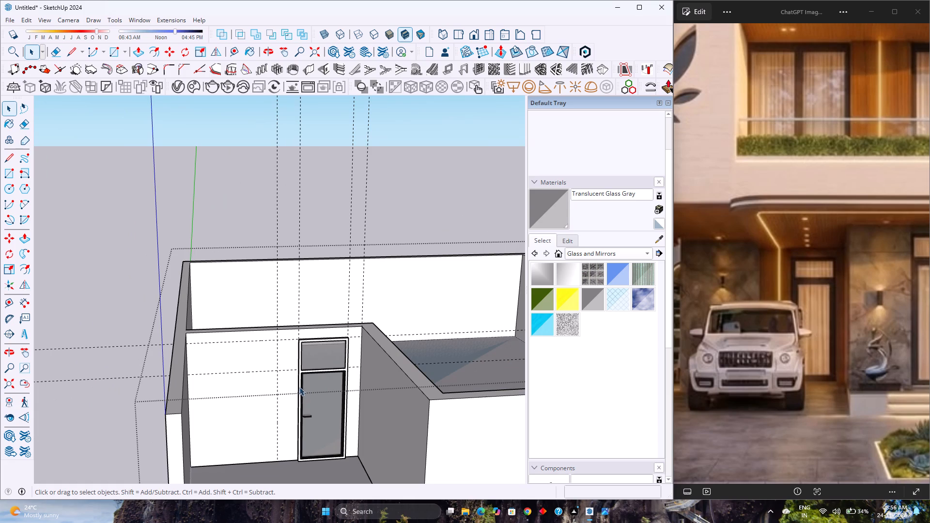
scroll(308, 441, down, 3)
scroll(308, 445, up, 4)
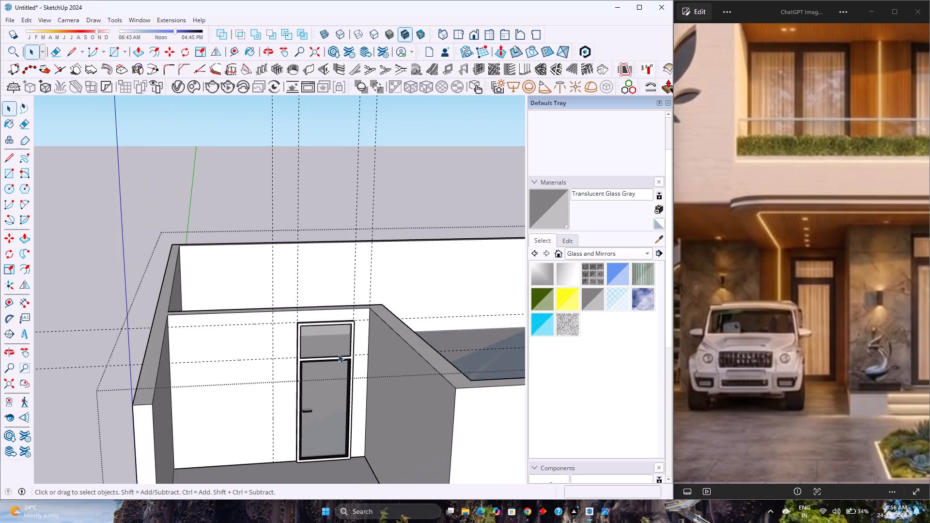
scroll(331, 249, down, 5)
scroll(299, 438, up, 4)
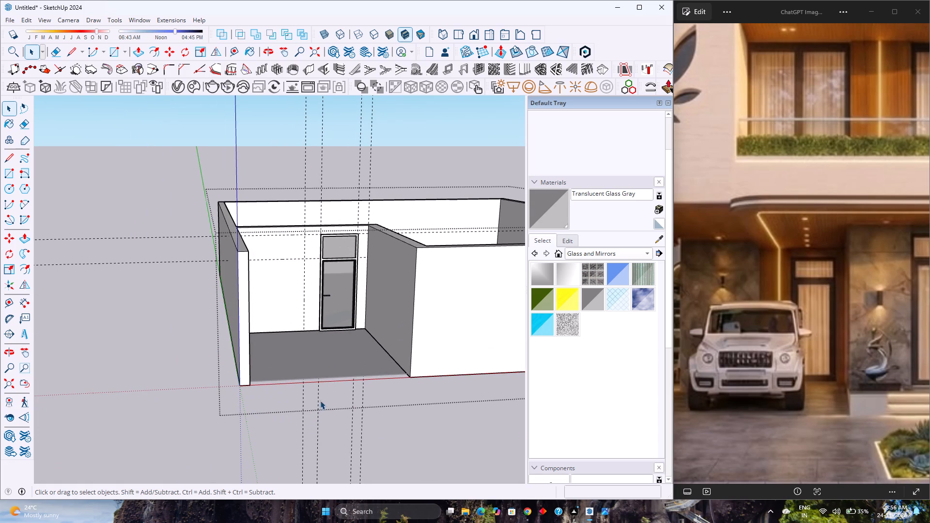
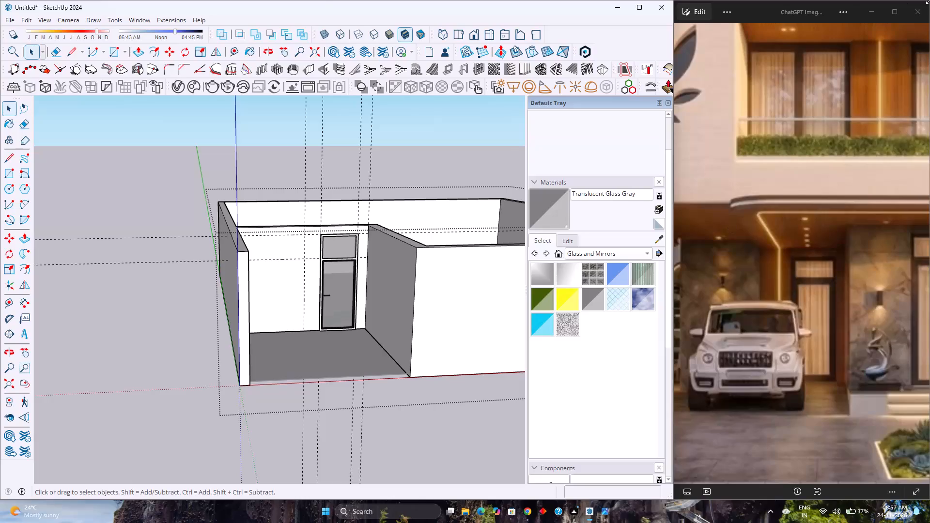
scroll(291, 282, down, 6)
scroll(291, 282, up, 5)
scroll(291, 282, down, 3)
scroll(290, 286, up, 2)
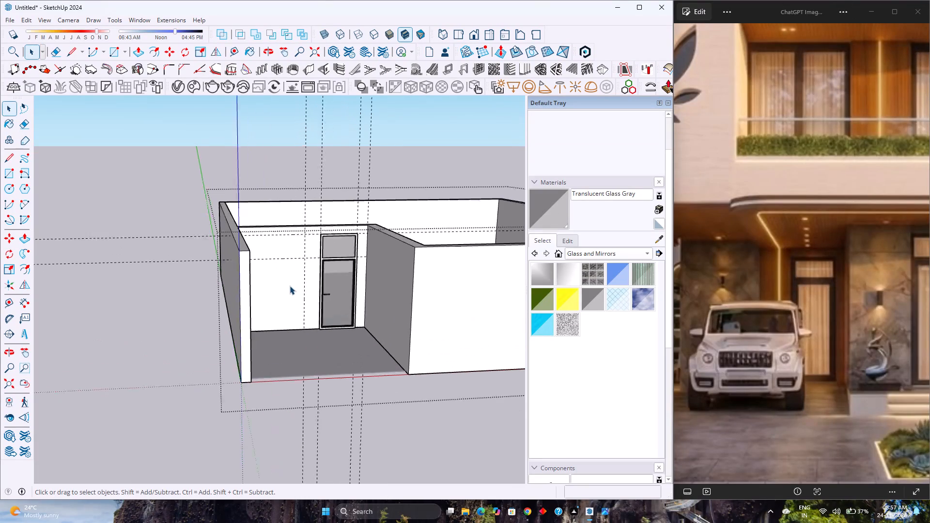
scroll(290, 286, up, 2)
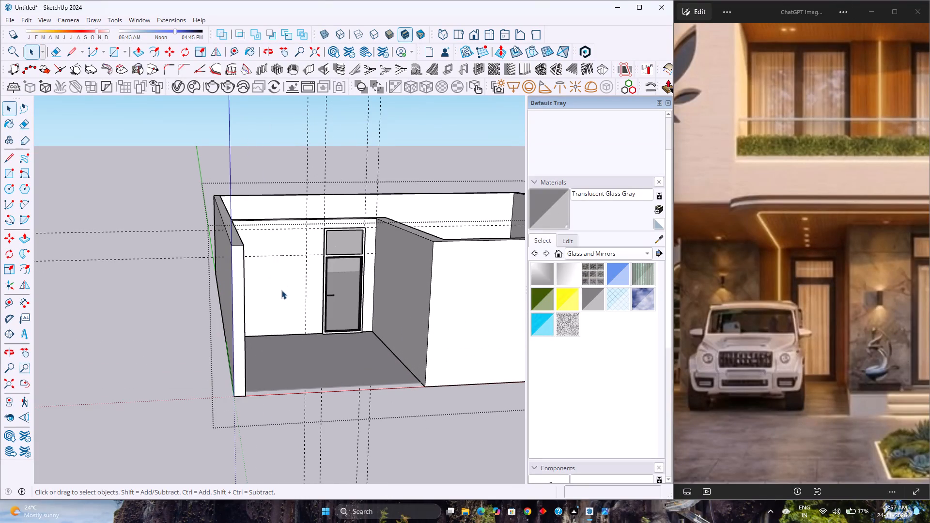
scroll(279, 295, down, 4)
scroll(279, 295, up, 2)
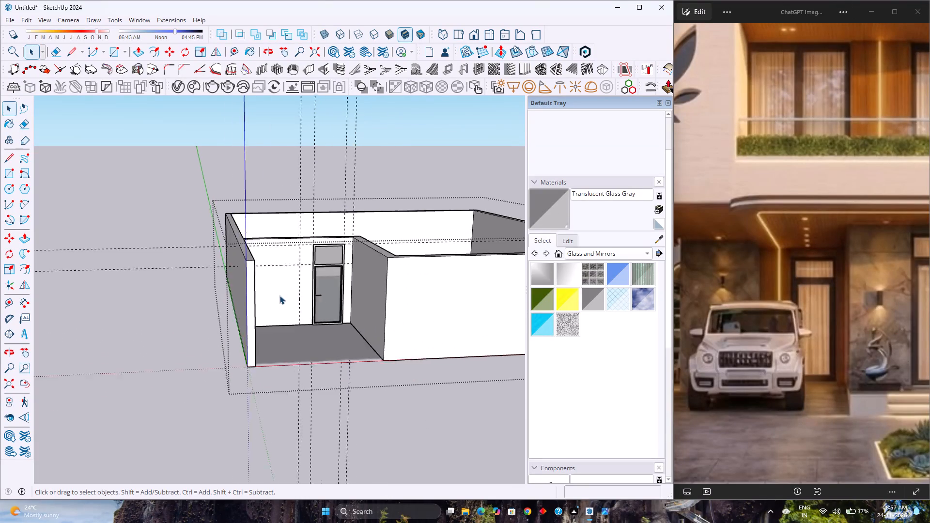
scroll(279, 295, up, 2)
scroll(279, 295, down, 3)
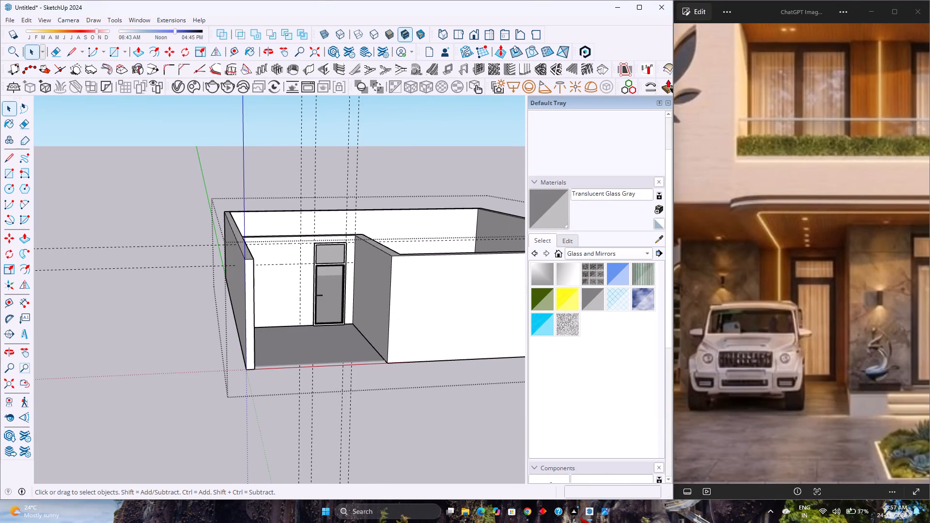
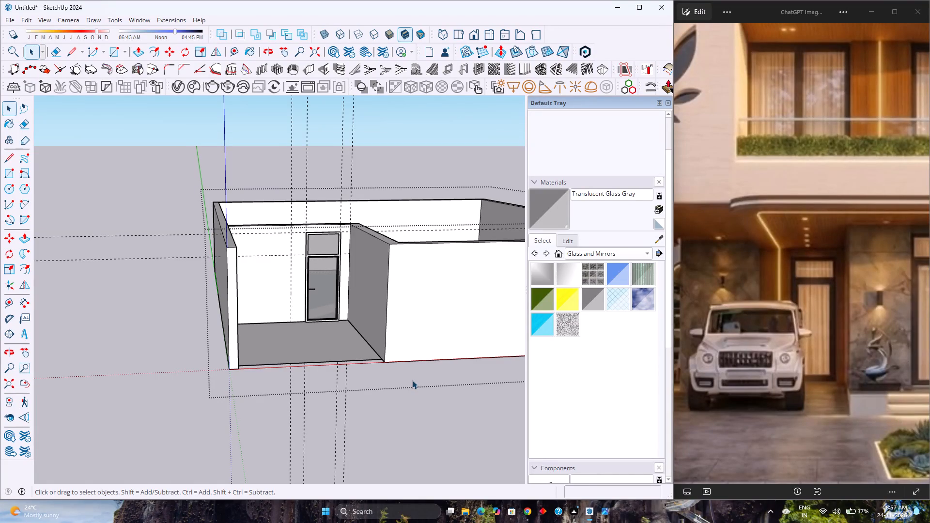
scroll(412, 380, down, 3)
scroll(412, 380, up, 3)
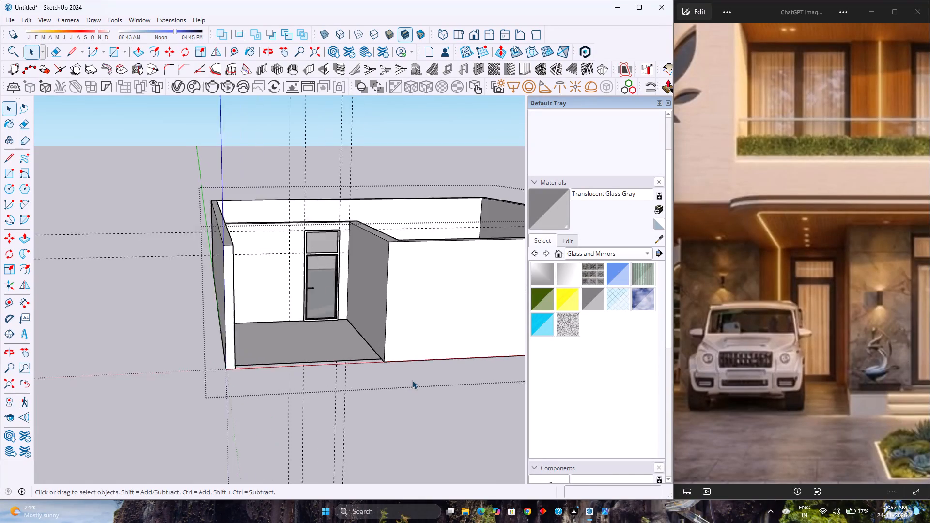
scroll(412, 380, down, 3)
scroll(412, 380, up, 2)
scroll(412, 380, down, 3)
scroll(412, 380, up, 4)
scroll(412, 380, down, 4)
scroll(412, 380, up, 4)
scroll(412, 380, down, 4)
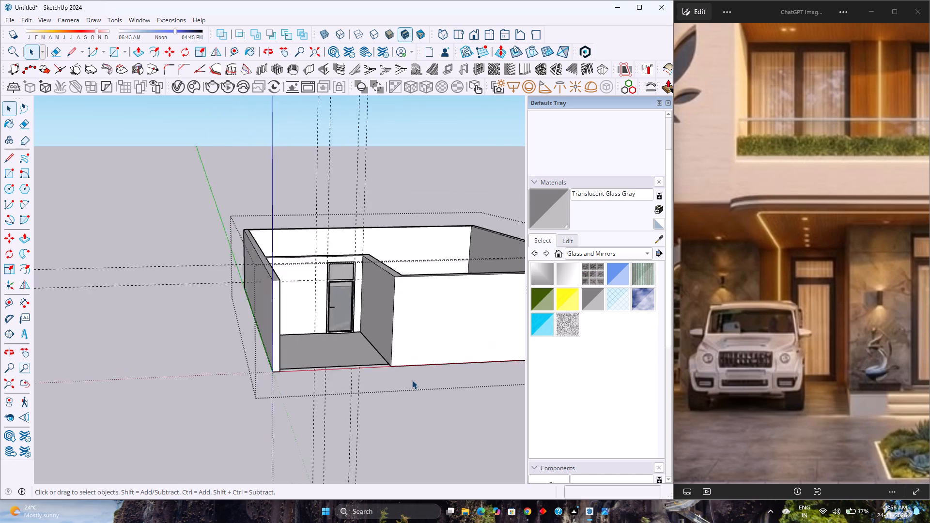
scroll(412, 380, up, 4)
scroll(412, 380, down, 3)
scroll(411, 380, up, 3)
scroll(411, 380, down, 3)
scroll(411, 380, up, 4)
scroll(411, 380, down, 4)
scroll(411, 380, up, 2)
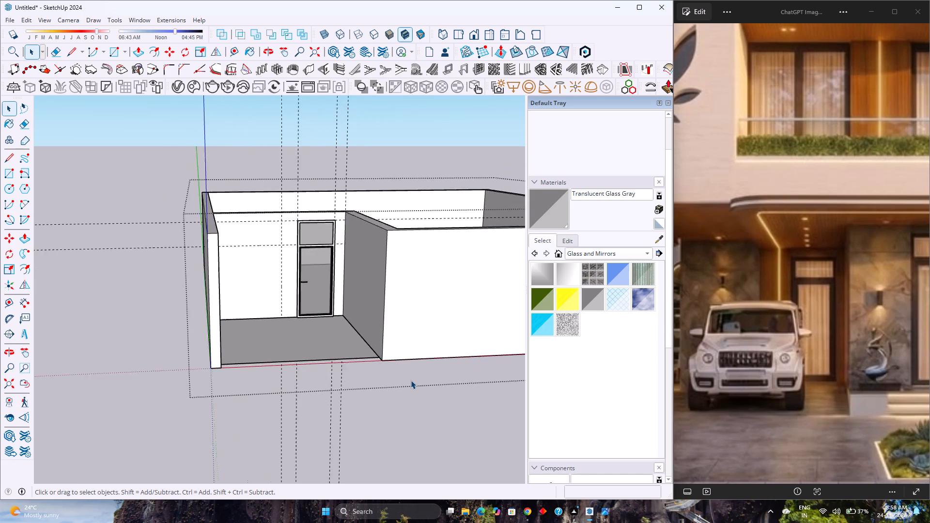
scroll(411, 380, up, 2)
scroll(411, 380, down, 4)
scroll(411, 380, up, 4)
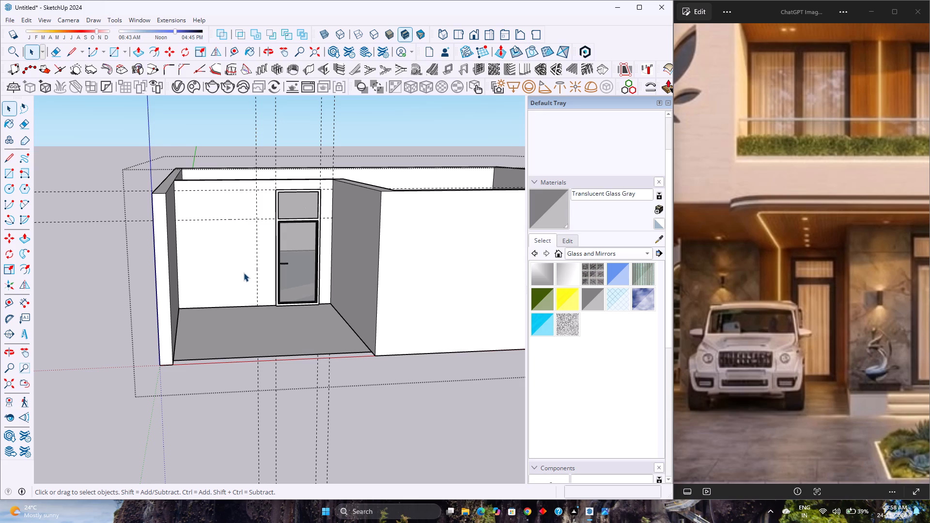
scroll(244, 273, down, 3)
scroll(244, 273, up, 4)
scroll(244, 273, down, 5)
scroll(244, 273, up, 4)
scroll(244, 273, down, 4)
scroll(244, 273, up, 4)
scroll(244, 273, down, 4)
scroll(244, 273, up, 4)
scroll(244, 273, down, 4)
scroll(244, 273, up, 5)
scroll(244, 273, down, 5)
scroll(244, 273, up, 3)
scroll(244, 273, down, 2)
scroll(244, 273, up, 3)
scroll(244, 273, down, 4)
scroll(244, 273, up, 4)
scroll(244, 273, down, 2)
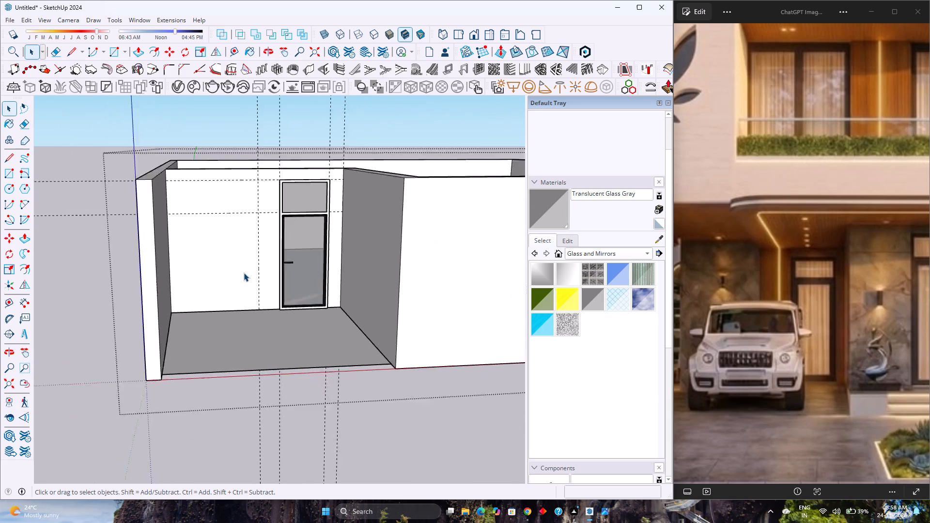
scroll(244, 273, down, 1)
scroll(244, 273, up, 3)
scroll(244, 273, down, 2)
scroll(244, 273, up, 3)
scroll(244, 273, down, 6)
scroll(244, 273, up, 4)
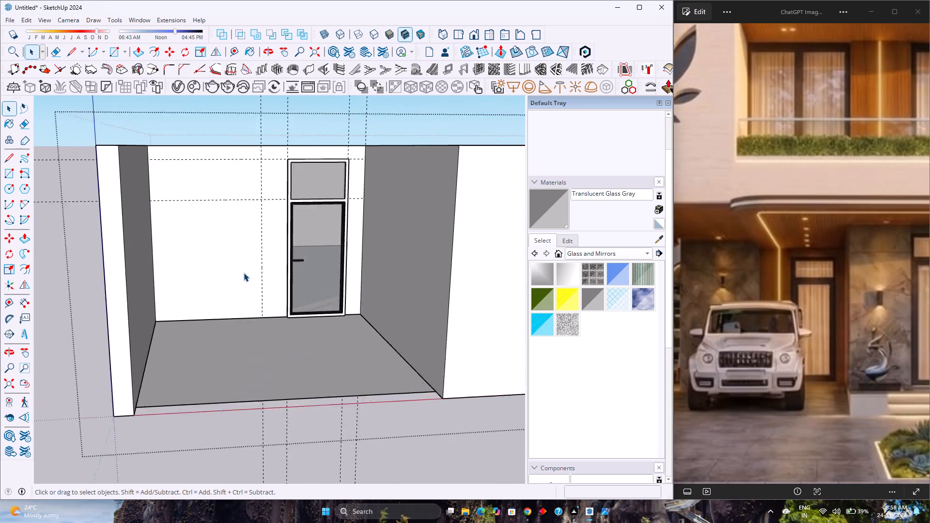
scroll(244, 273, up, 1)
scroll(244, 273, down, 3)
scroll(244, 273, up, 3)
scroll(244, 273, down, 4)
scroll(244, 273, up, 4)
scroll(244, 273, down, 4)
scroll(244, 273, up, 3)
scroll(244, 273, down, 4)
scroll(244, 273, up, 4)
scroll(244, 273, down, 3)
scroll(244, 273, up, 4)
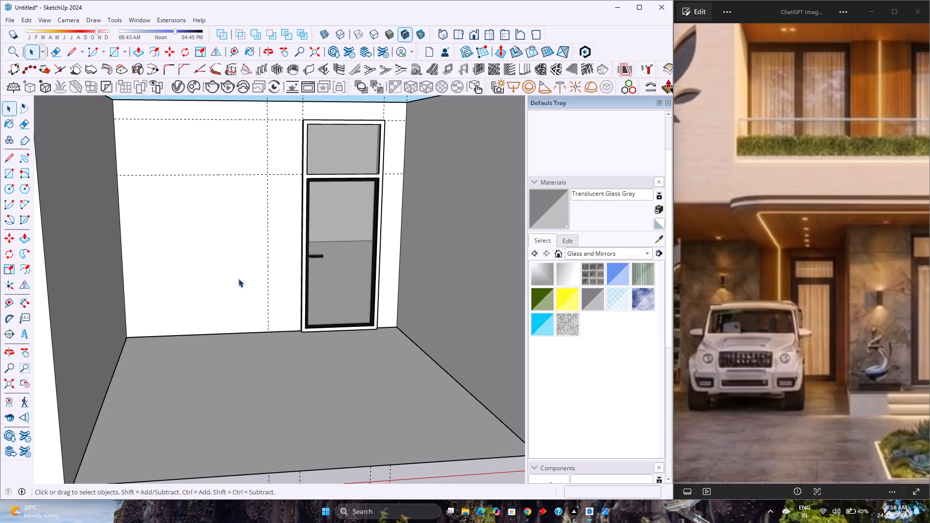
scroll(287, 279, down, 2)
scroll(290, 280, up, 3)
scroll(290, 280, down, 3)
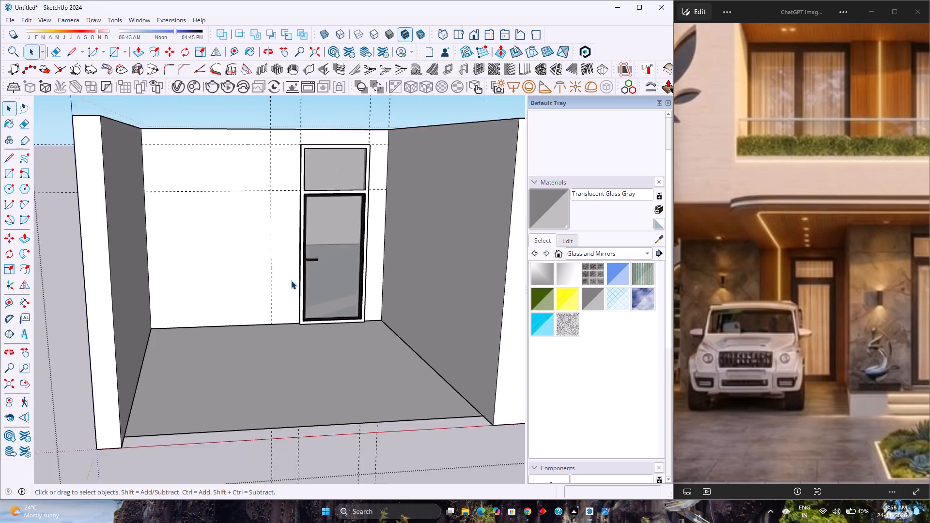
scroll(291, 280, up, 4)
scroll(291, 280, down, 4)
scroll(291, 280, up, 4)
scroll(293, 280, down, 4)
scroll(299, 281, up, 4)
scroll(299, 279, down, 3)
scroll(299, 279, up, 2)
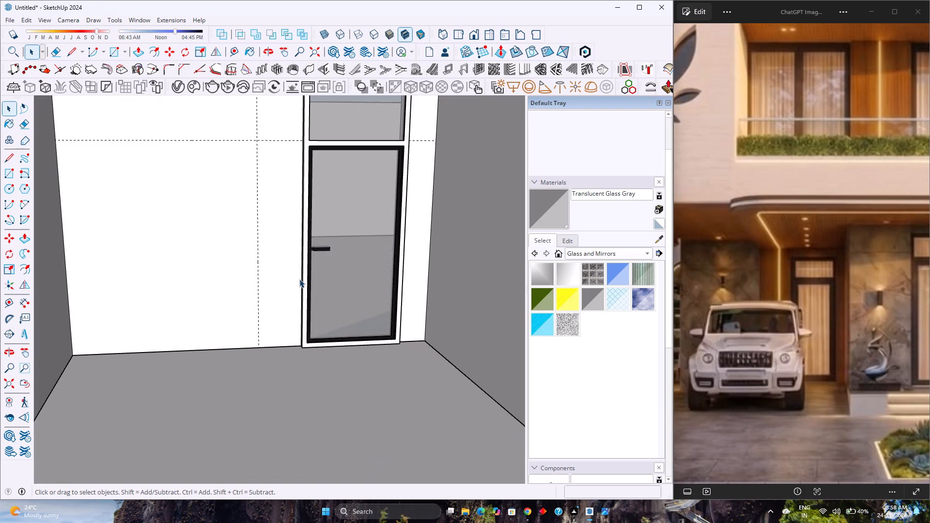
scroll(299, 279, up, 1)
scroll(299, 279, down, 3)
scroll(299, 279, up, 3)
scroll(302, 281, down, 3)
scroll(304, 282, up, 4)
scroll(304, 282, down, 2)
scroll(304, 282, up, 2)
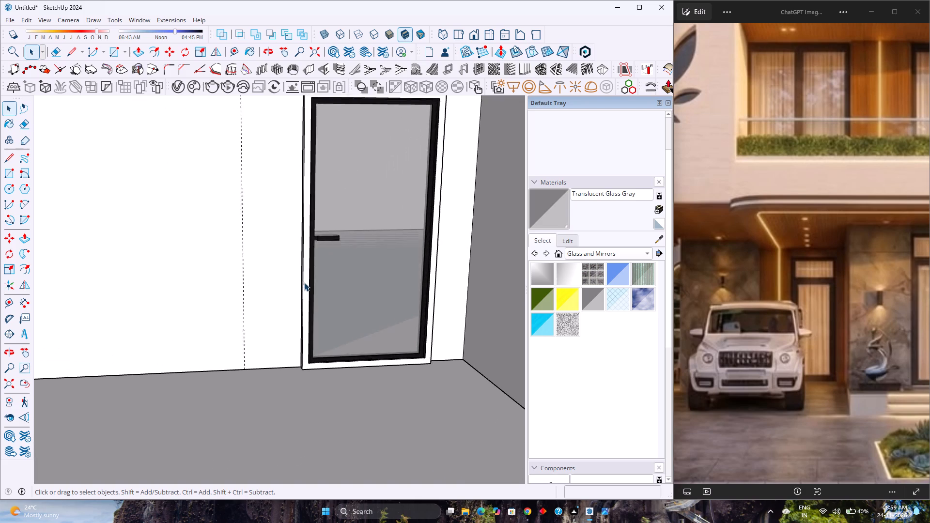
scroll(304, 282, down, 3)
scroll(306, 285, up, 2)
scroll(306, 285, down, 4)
Move the complete door frame back 2 1/2" so its lower outer corner meets the wall's face at floor level.
scroll(303, 285, down, 5)
middle_drag(316, 269, 346, 389)
middle_click(346, 389)
middle_click(346, 389)
scroll(341, 283, up, 15)
middle_drag(216, 261, 229, 264)
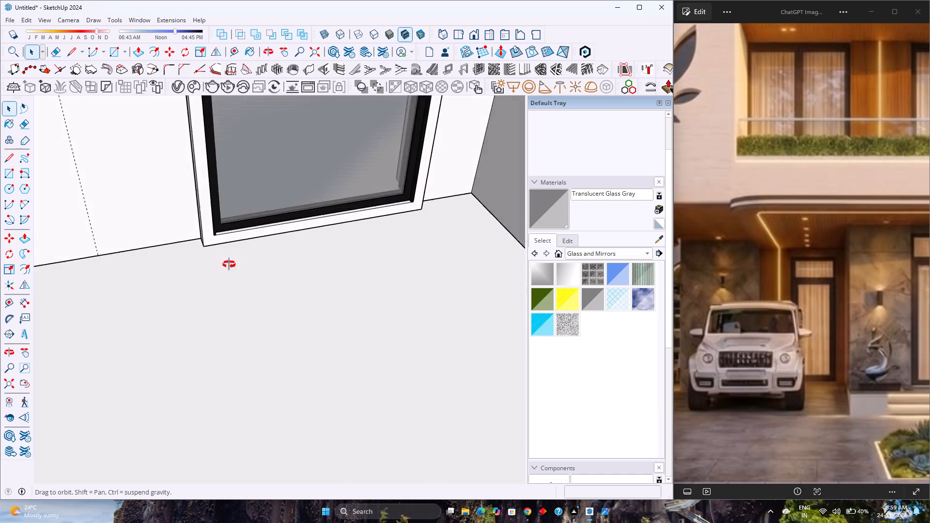
middle_drag(229, 264, 293, 323)
click(200, 246)
scroll(208, 251, up, 3)
triple_click(208, 250)
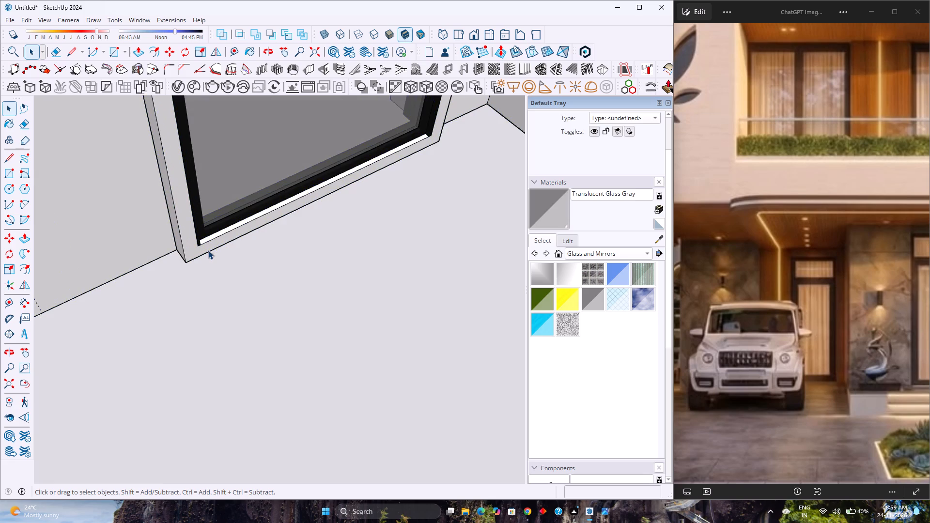
scroll(208, 247, up, 4)
scroll(208, 247, down, 4)
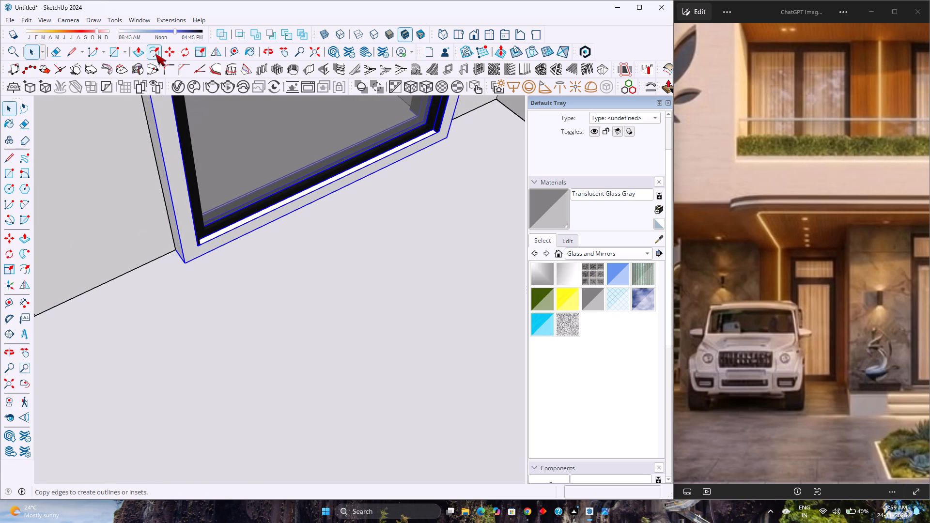
click(164, 47)
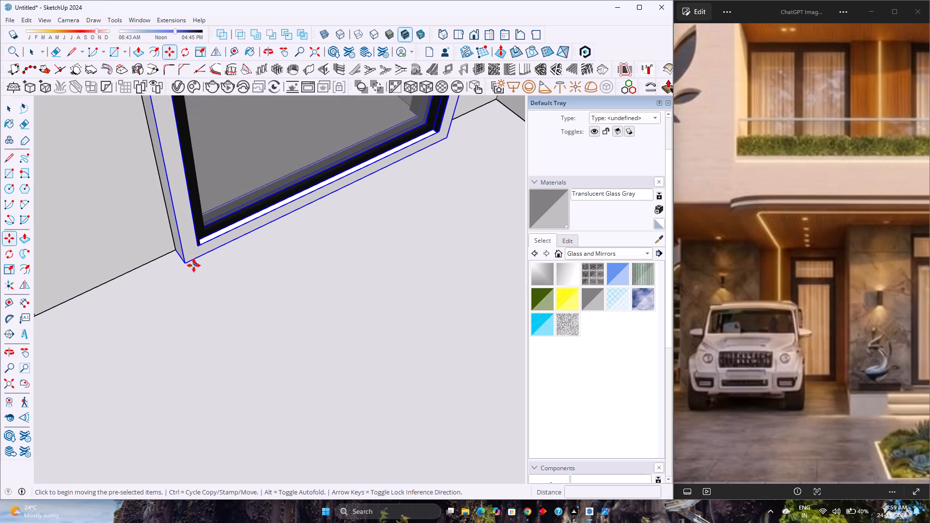
click(183, 266)
click(177, 248)
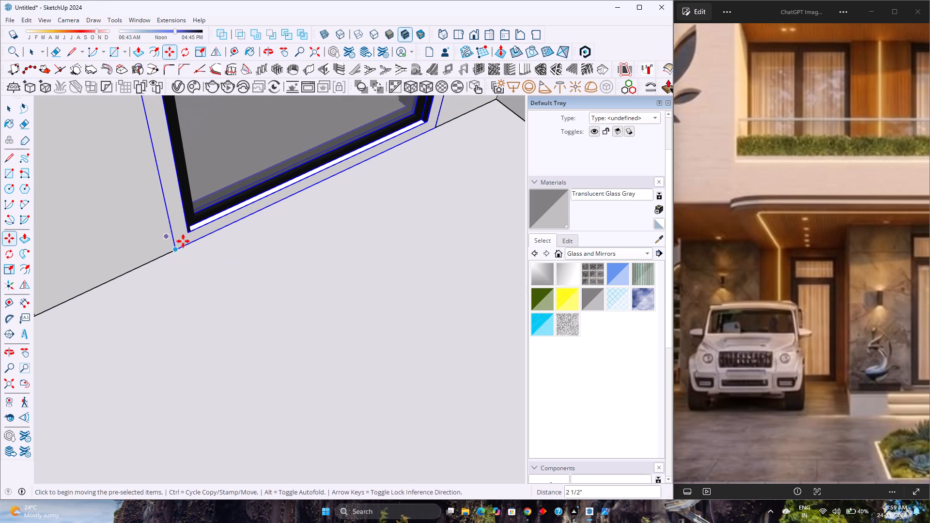
Recess the door frame a further 1.5" into the wall opening along the green axis.
scroll(186, 239, down, 4)
scroll(360, 155, up, 10)
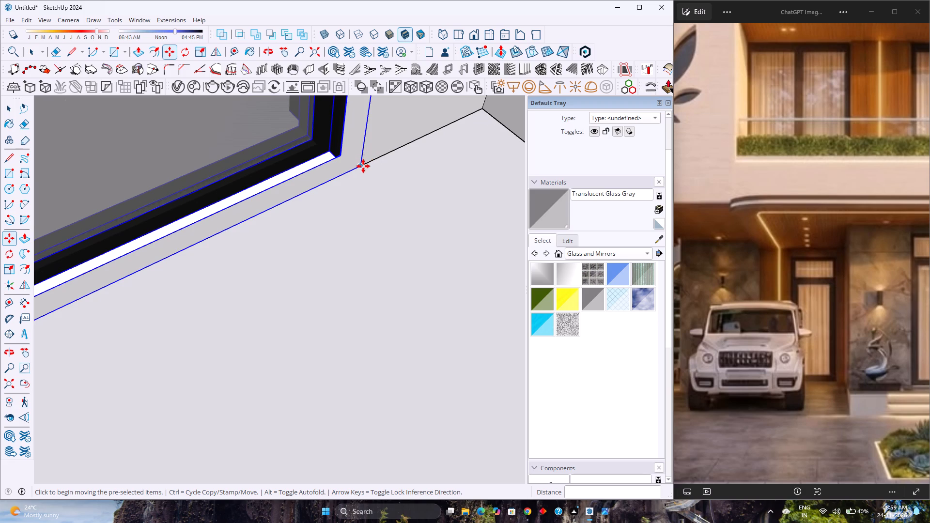
click(363, 167)
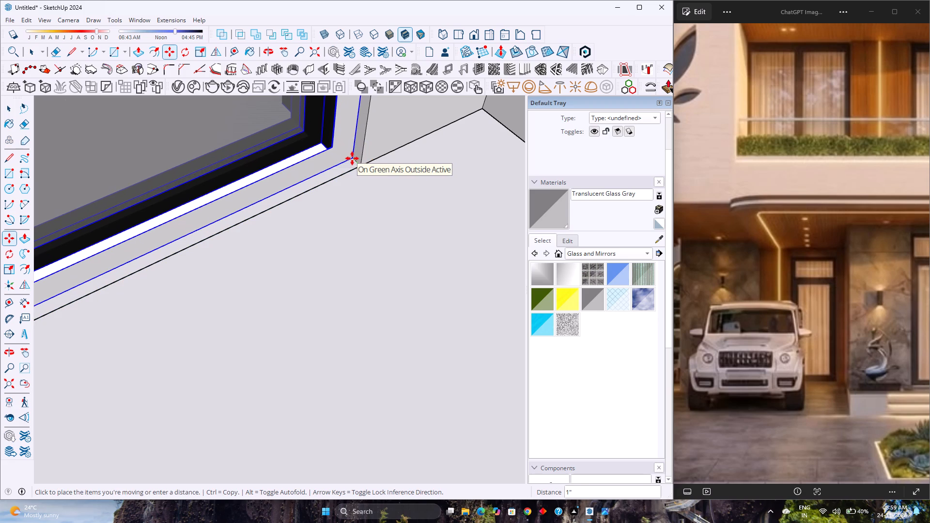
text(1.5)
key(Return)
key(space)
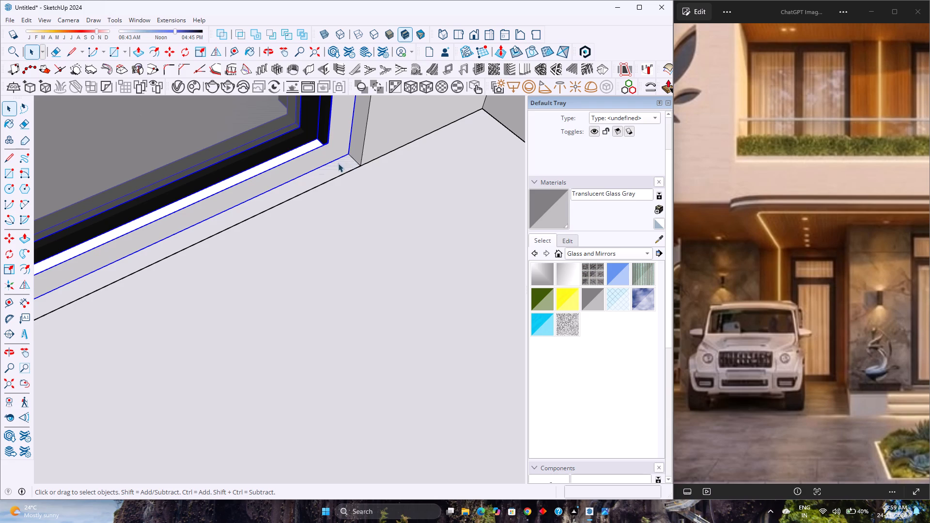
Delete the leftover floor edge running across the front of the recessed door opening.
click(335, 178)
key(Delete)
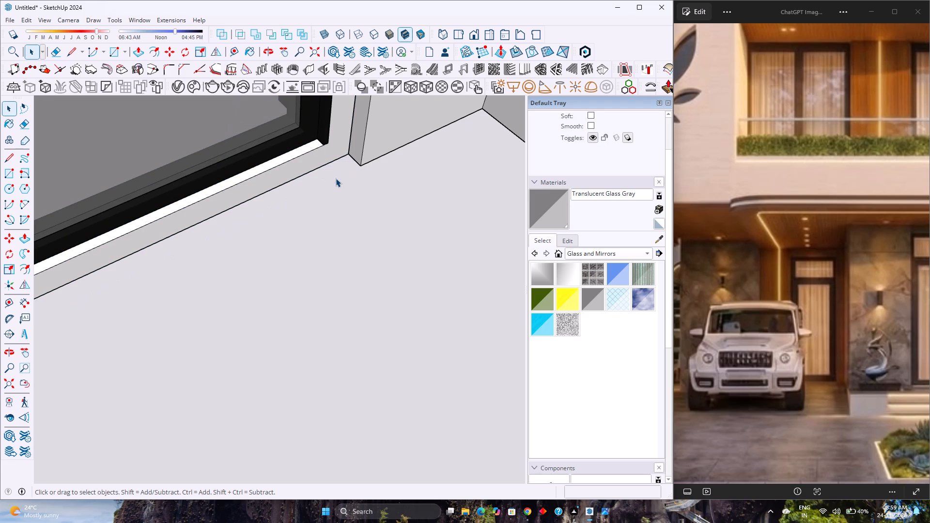
Examine the recessed door, its transom and the surrounding walls from several angles, then the full facade in the reference image.
scroll(326, 160, down, 15)
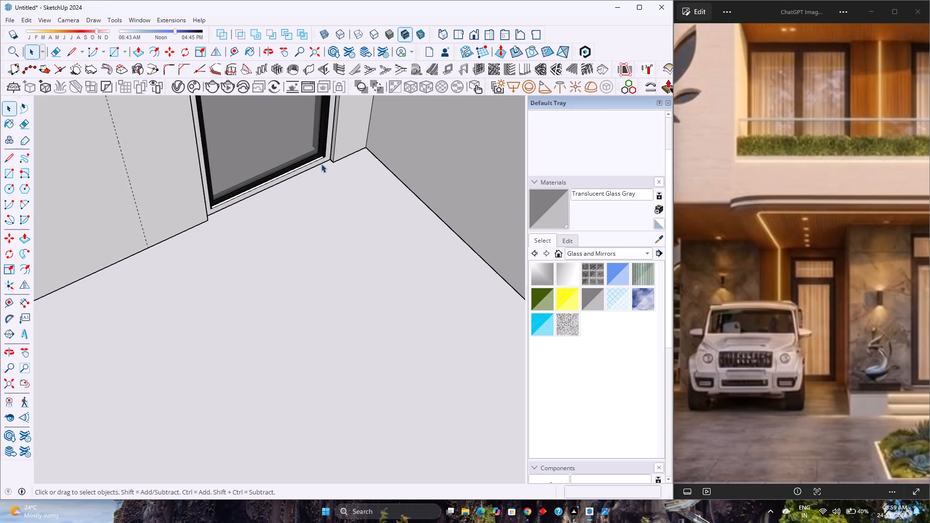
middle_drag(321, 167, 314, 287)
scroll(310, 280, down, 7)
middle_drag(297, 259, 174, 122)
middle_click(174, 122)
scroll(287, 203, up, 3)
scroll(259, 201, down, 2)
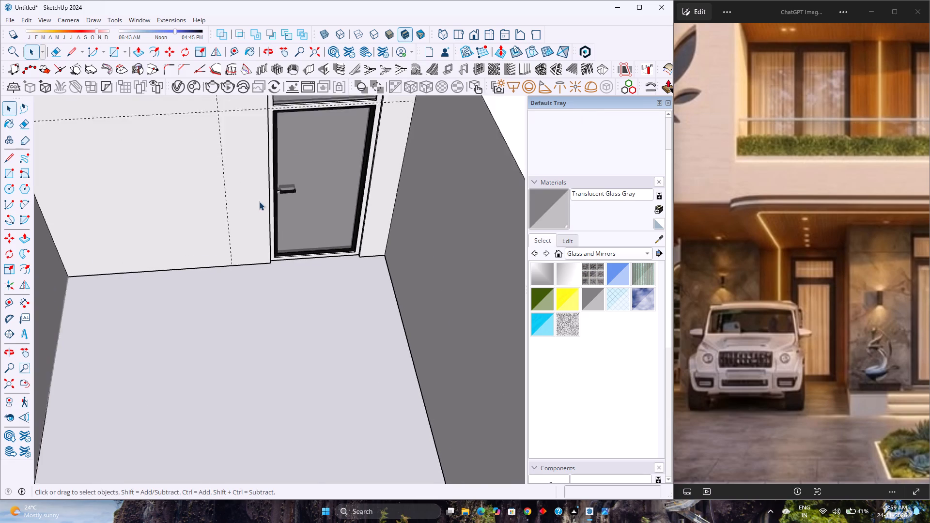
scroll(259, 201, down, 6)
middle_drag(277, 210, 235, 146)
scroll(277, 210, up, 1)
scroll(235, 146, down, 2)
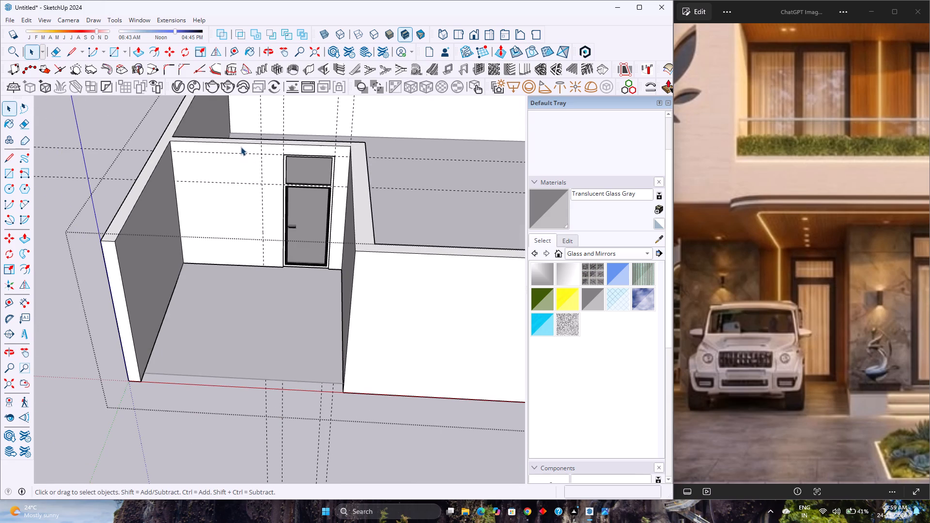
scroll(241, 147, up, 3)
scroll(241, 147, down, 5)
scroll(245, 150, up, 4)
scroll(246, 152, down, 1)
scroll(246, 152, up, 4)
scroll(246, 152, down, 3)
scroll(247, 154, up, 4)
scroll(247, 154, down, 4)
scroll(248, 155, up, 3)
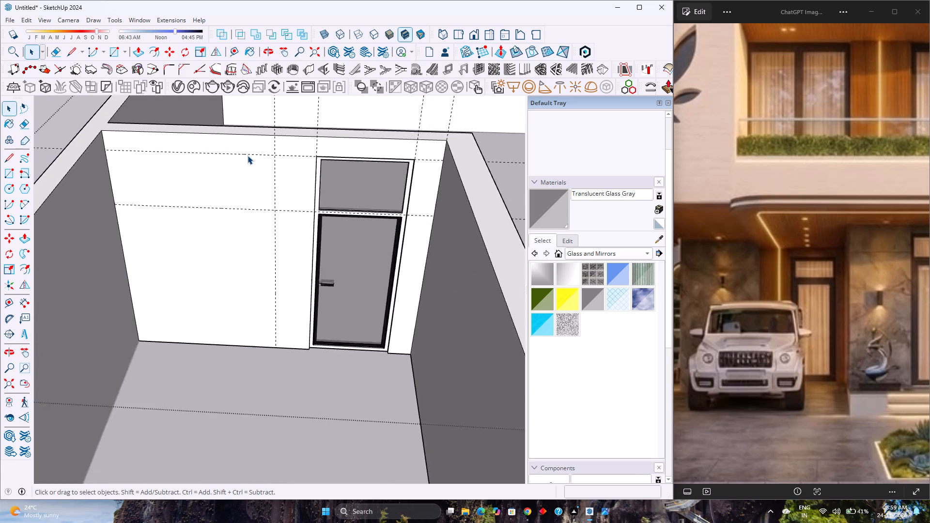
scroll(248, 155, down, 3)
scroll(248, 155, up, 4)
scroll(248, 155, down, 4)
scroll(248, 155, up, 6)
scroll(272, 186, down, 3)
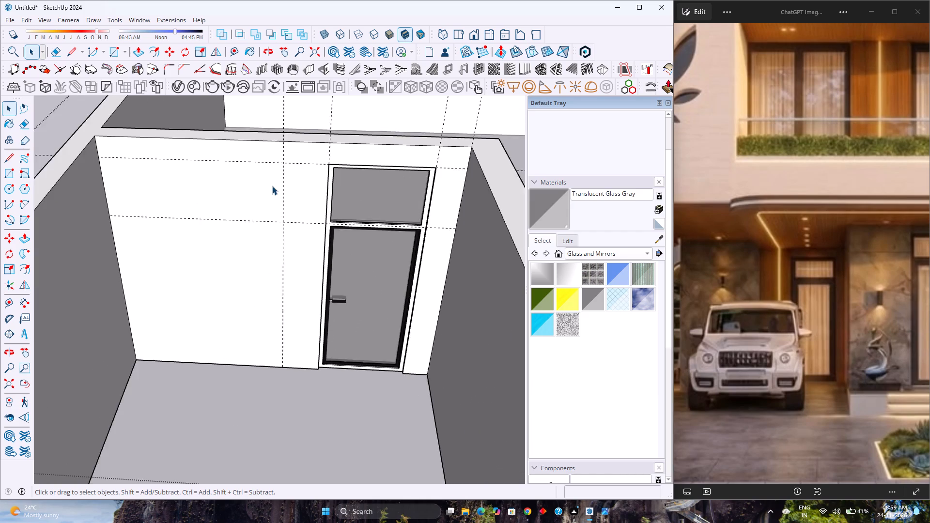
scroll(272, 186, down, 5)
middle_drag(272, 186, 224, 234)
scroll(224, 234, up, 1)
scroll(223, 233, down, 6)
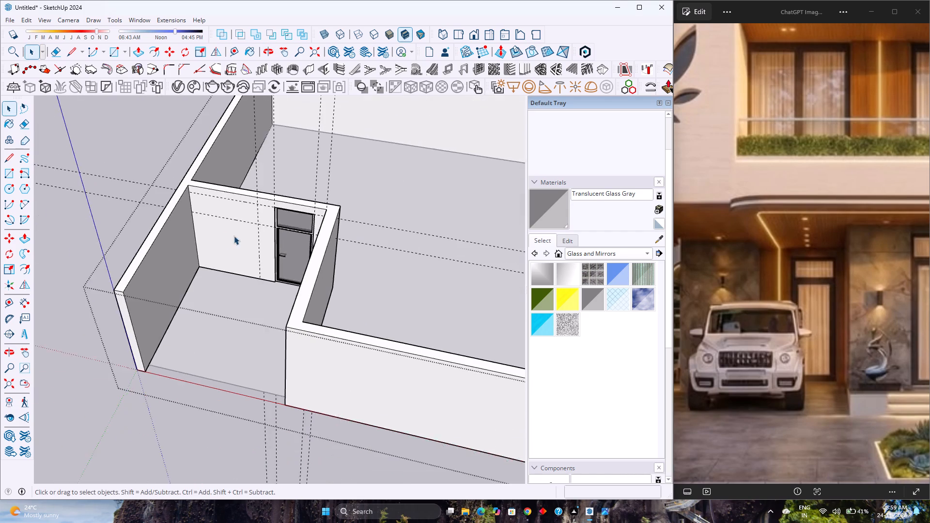
middle_drag(245, 235, 388, 166)
scroll(279, 179, up, 8)
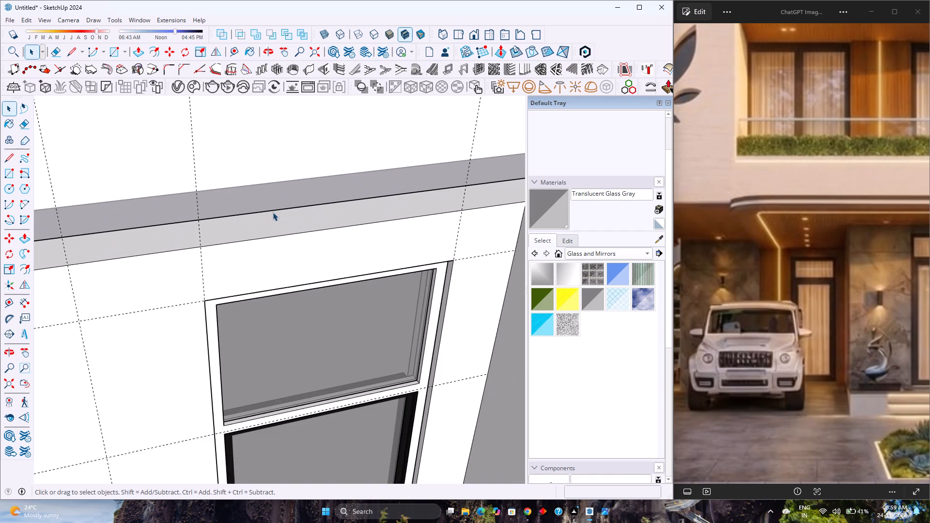
scroll(273, 212, down, 3)
middle_drag(235, 258, 250, 212)
scroll(249, 211, down, 3)
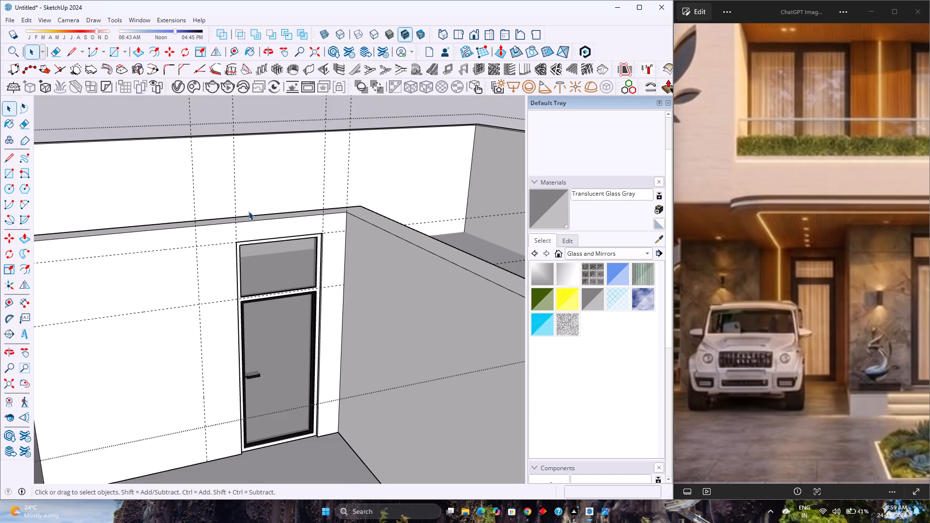
middle_drag(289, 356, 251, 311)
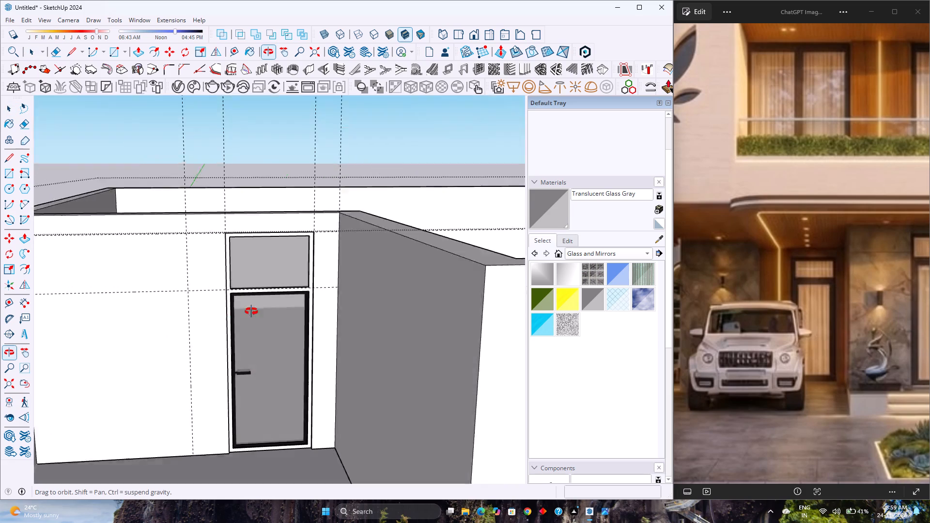
middle_drag(251, 311, 311, 296)
scroll(311, 297, up, 5)
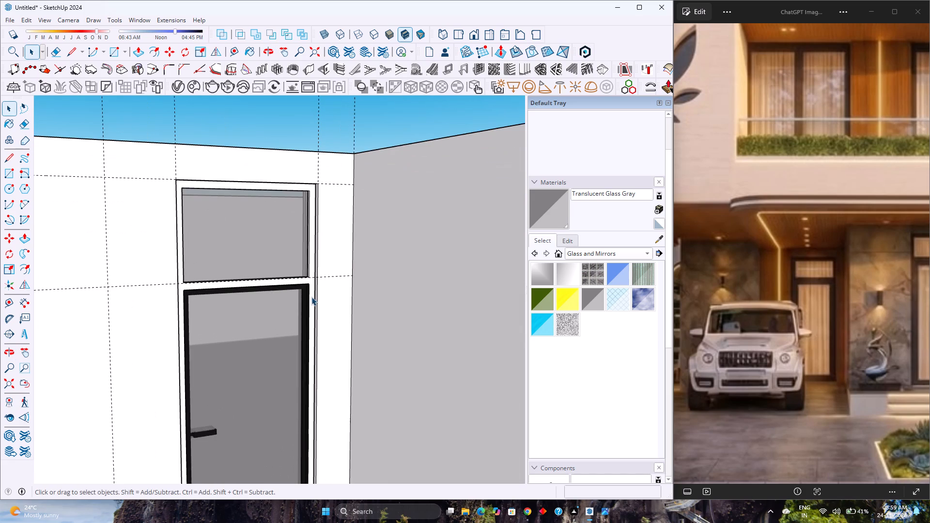
scroll(311, 298, down, 2)
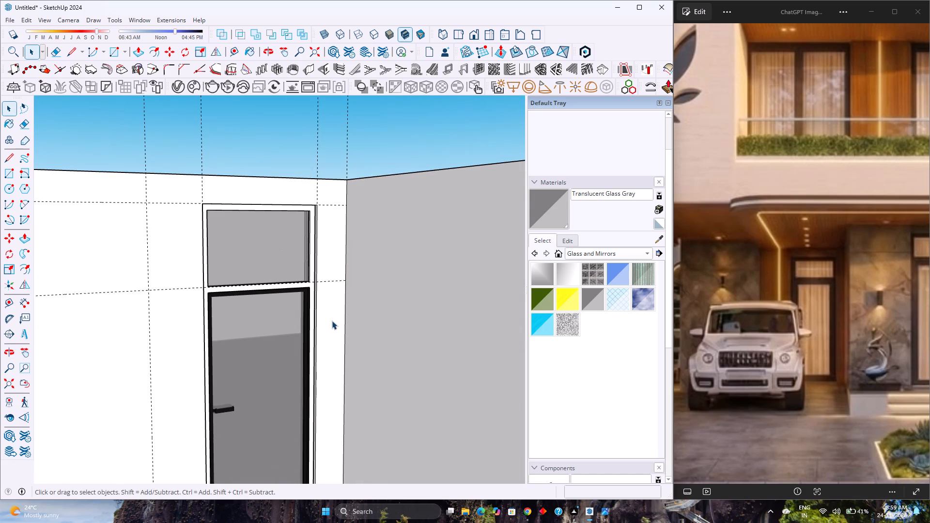
scroll(320, 280, up, 3)
scroll(321, 281, down, 1)
middle_drag(321, 283, 321, 284)
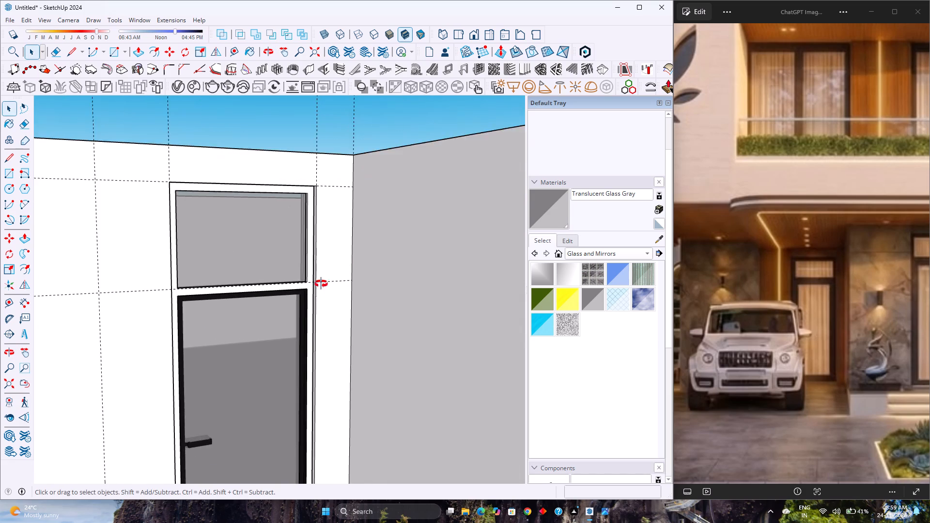
middle_drag(321, 284, 290, 444)
middle_click(290, 444)
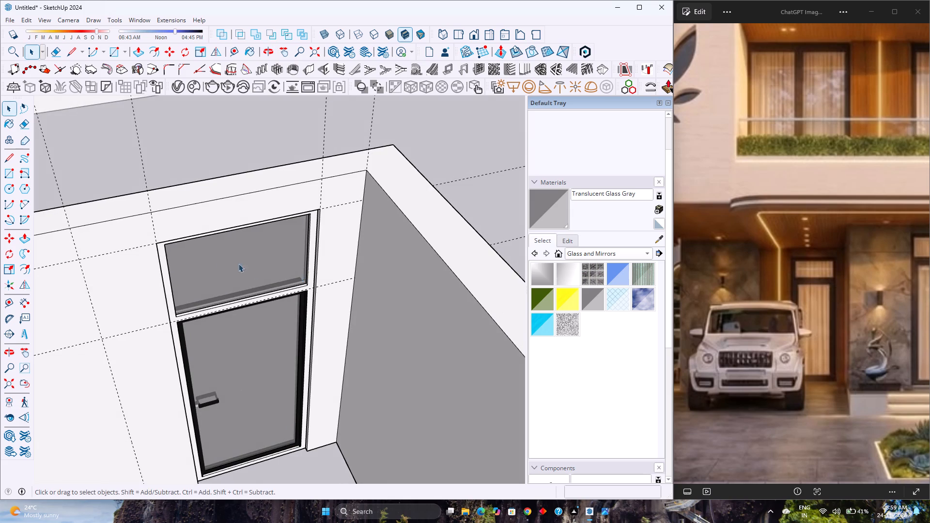
scroll(218, 257, up, 10)
scroll(219, 256, down, 4)
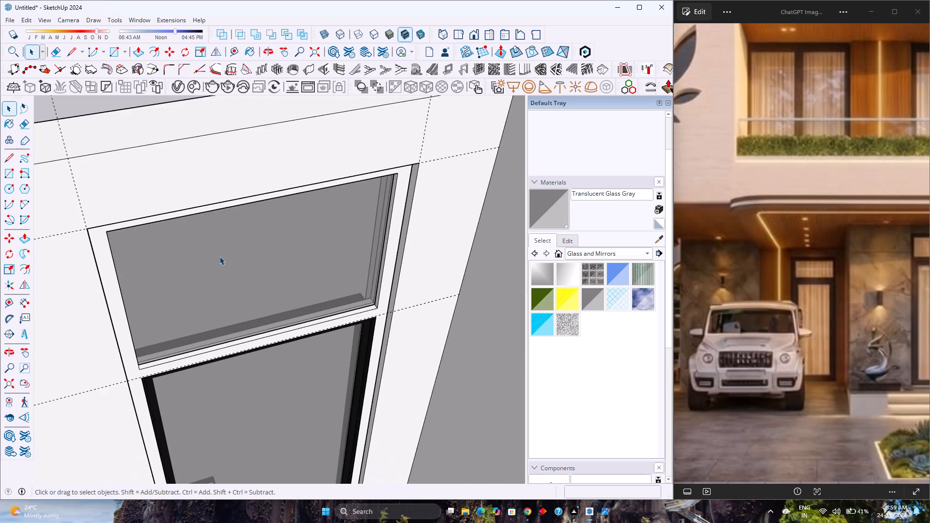
scroll(219, 256, down, 3)
scroll(221, 257, up, 2)
scroll(221, 259, down, 4)
scroll(222, 259, up, 4)
scroll(222, 259, down, 2)
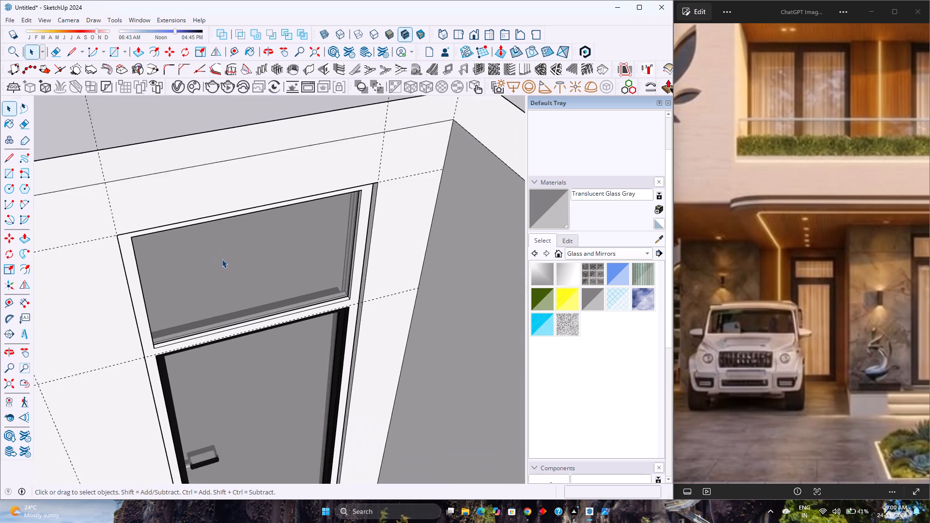
scroll(222, 259, down, 5)
scroll(744, 318, down, 8)
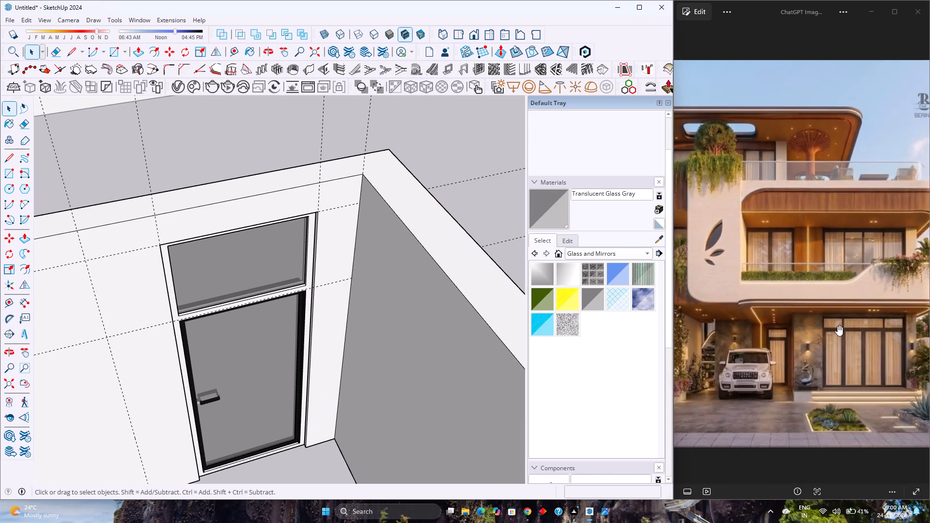
Examine the villa facade in the reference image, including the balcony, the curved slab edge and the recessed entrance below it.
scroll(837, 325, up, 7)
middle_drag(839, 332, 807, 335)
middle_click(807, 335)
scroll(807, 335, down, 9)
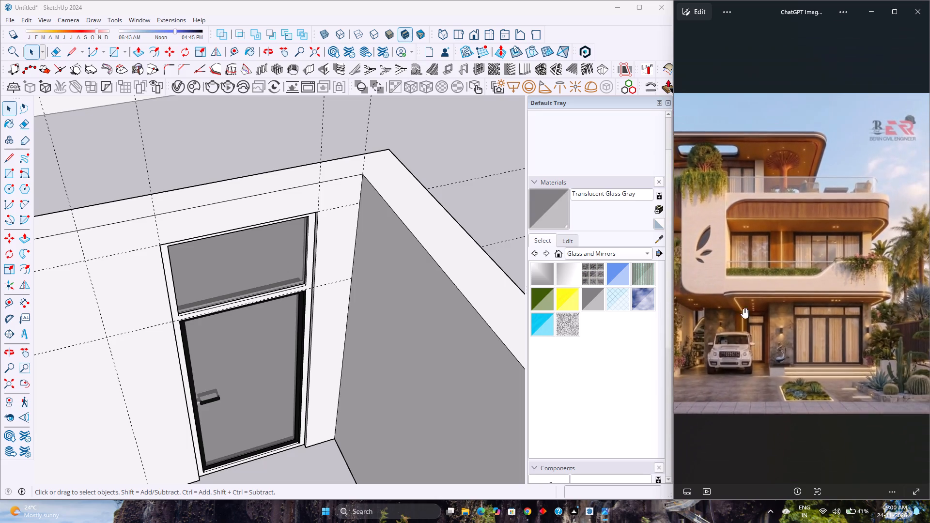
scroll(717, 290, up, 11)
scroll(744, 319, up, 5)
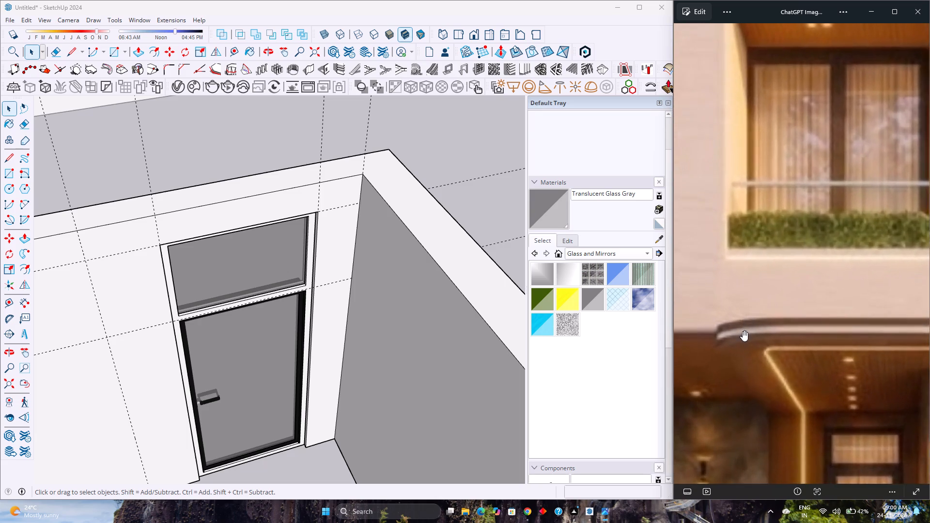
scroll(743, 331, up, 5)
middle_drag(739, 333, 777, 397)
middle_click(777, 397)
scroll(730, 335, down, 16)
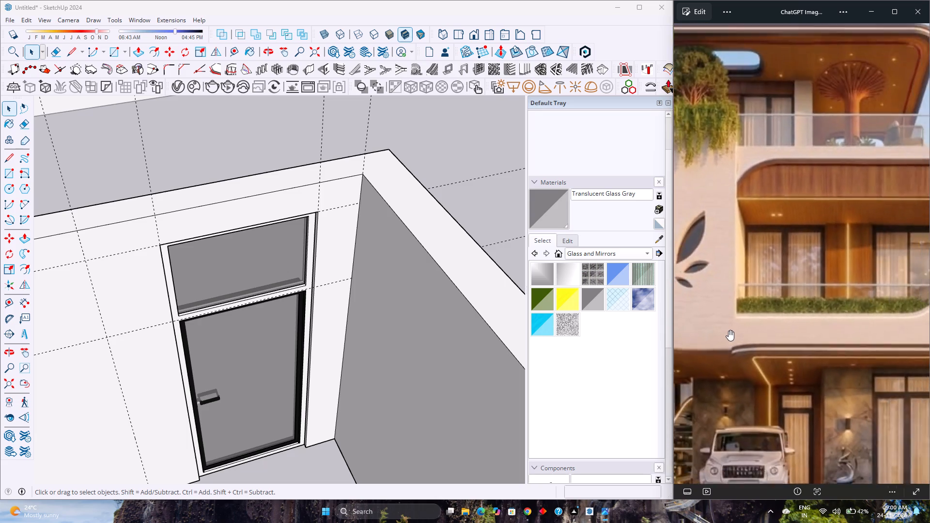
scroll(728, 330, down, 4)
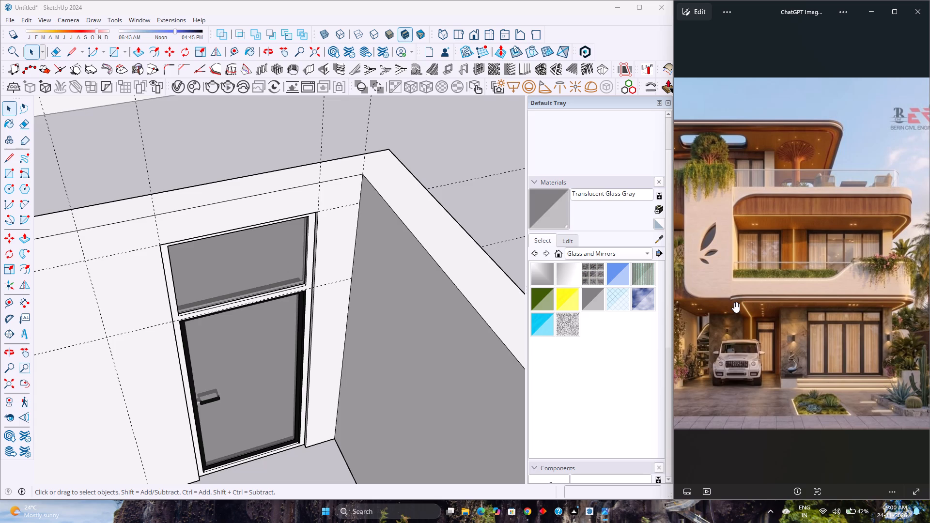
scroll(809, 293, up, 6)
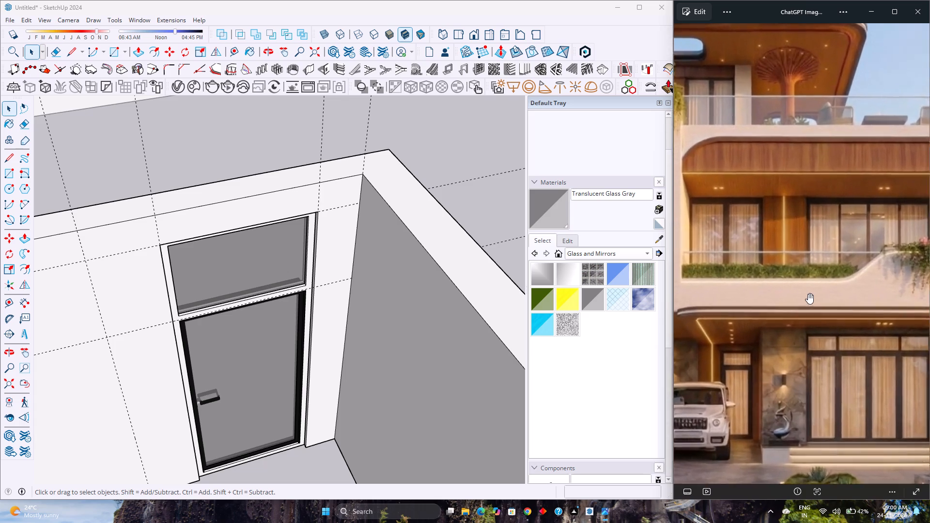
scroll(808, 293, up, 2)
scroll(808, 293, down, 6)
scroll(807, 294, up, 3)
scroll(807, 295, down, 4)
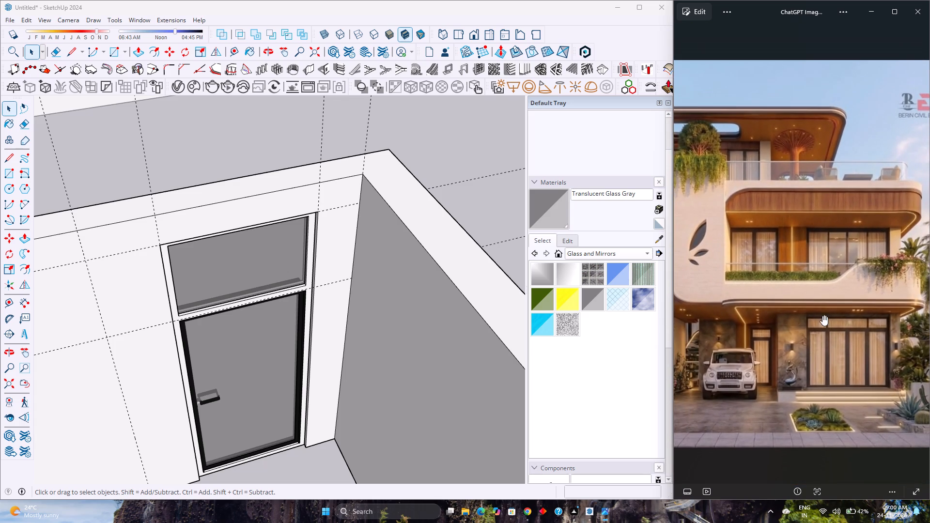
Examine the large ground-floor glazed opening, its dark frame and transom, and its place in the facade in the reference image.
scroll(888, 387, up, 5)
scroll(791, 376, up, 4)
scroll(881, 382, up, 2)
middle_drag(880, 382, 873, 382)
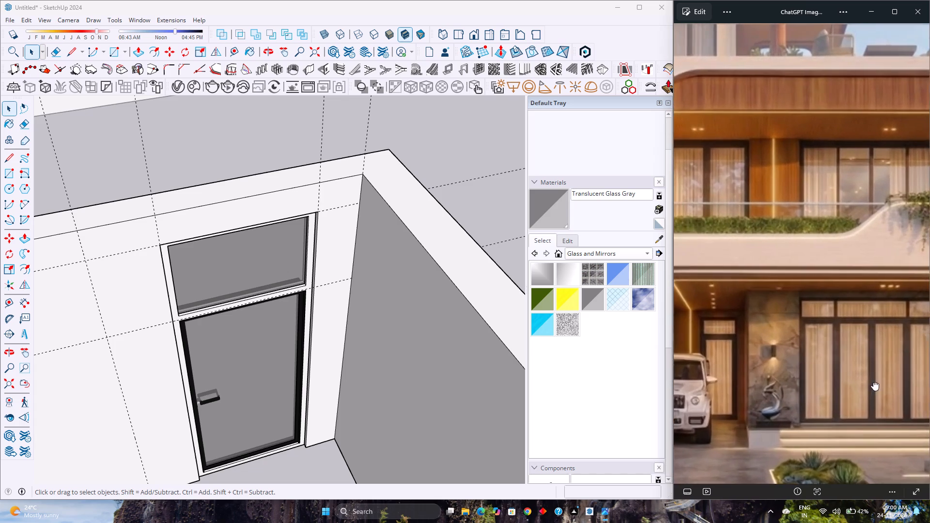
middle_drag(873, 382, 802, 382)
middle_click(802, 382)
scroll(798, 379, down, 2)
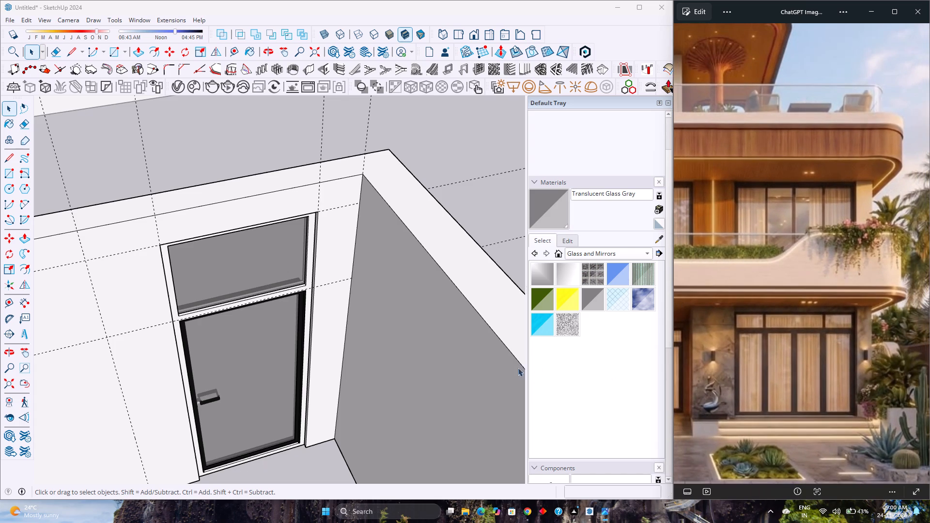
scroll(779, 359, down, 4)
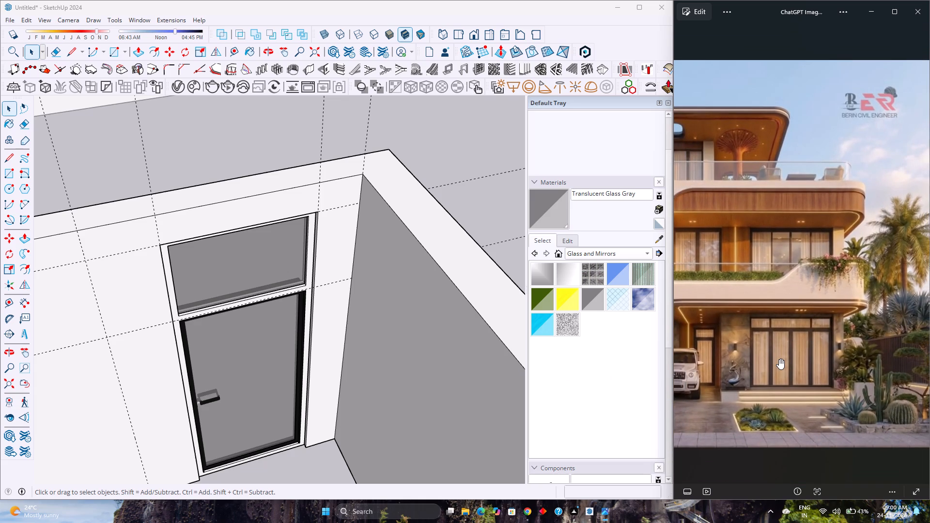
scroll(779, 359, down, 4)
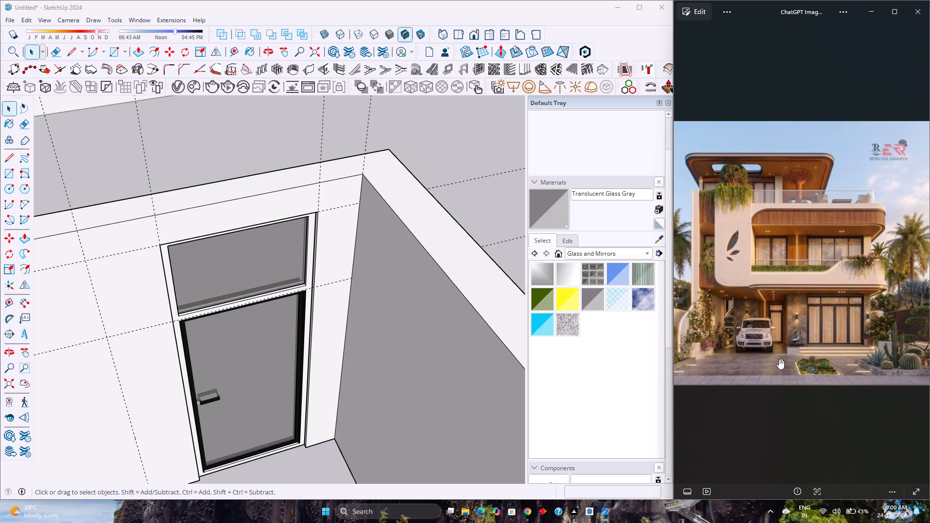
scroll(779, 359, up, 3)
scroll(779, 359, down, 3)
scroll(779, 359, up, 3)
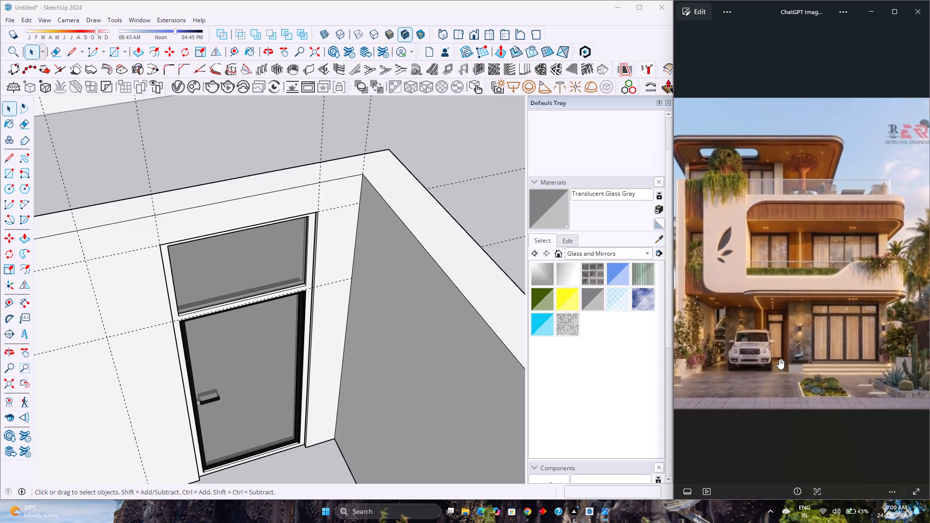
scroll(779, 359, up, 1)
scroll(779, 359, down, 4)
scroll(779, 359, up, 4)
scroll(779, 359, down, 5)
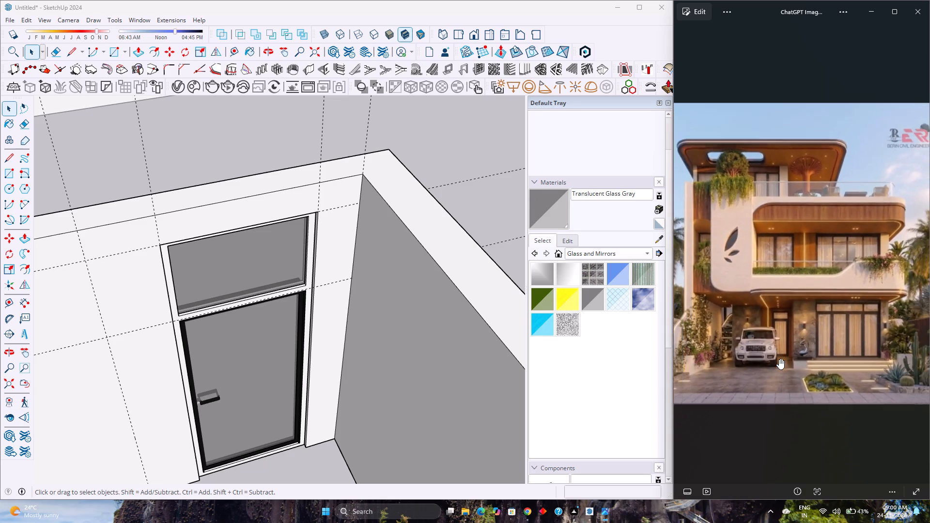
scroll(833, 316, up, 9)
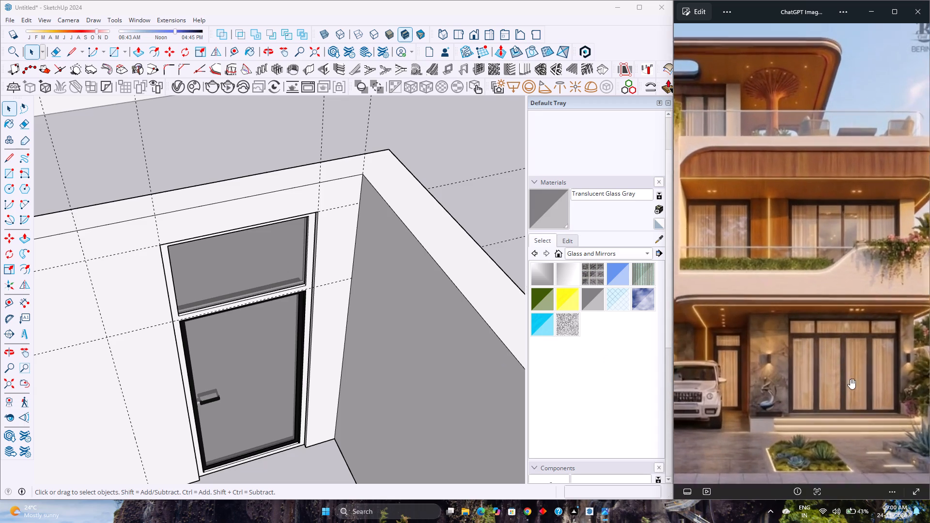
middle_drag(813, 390, 797, 363)
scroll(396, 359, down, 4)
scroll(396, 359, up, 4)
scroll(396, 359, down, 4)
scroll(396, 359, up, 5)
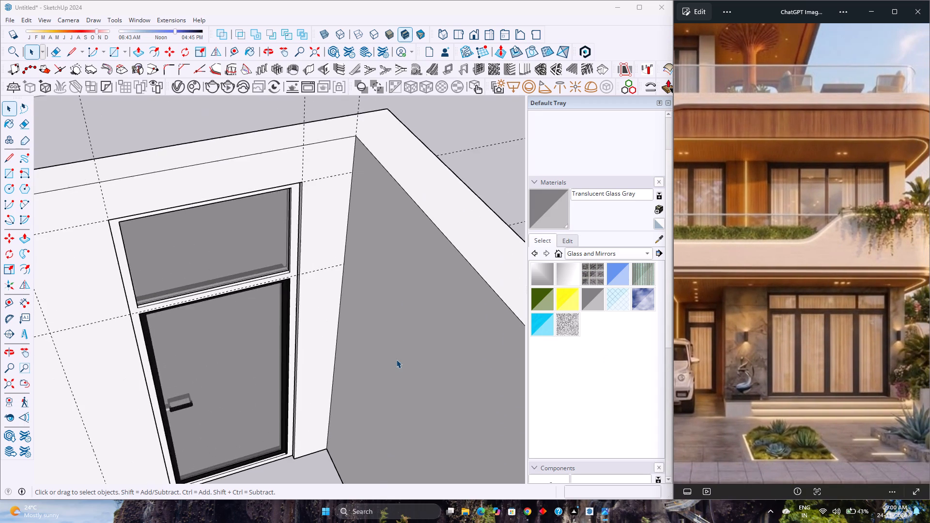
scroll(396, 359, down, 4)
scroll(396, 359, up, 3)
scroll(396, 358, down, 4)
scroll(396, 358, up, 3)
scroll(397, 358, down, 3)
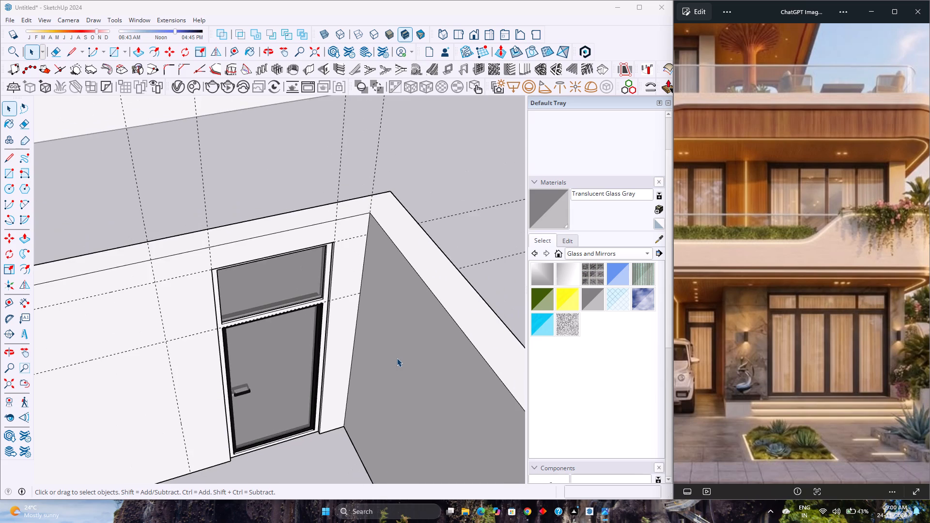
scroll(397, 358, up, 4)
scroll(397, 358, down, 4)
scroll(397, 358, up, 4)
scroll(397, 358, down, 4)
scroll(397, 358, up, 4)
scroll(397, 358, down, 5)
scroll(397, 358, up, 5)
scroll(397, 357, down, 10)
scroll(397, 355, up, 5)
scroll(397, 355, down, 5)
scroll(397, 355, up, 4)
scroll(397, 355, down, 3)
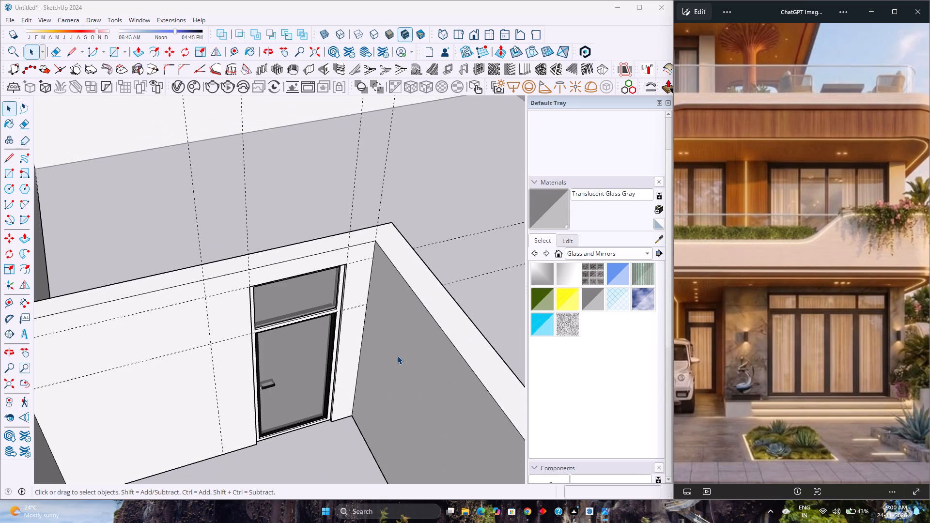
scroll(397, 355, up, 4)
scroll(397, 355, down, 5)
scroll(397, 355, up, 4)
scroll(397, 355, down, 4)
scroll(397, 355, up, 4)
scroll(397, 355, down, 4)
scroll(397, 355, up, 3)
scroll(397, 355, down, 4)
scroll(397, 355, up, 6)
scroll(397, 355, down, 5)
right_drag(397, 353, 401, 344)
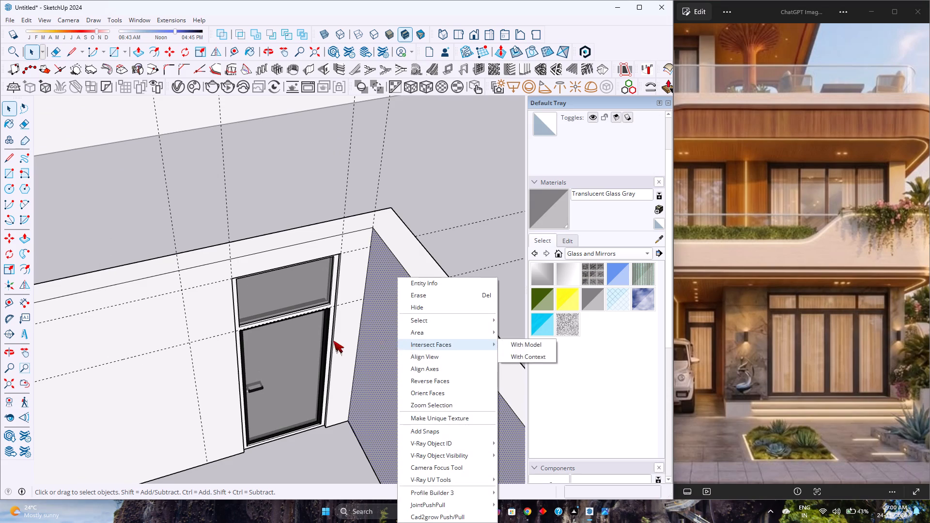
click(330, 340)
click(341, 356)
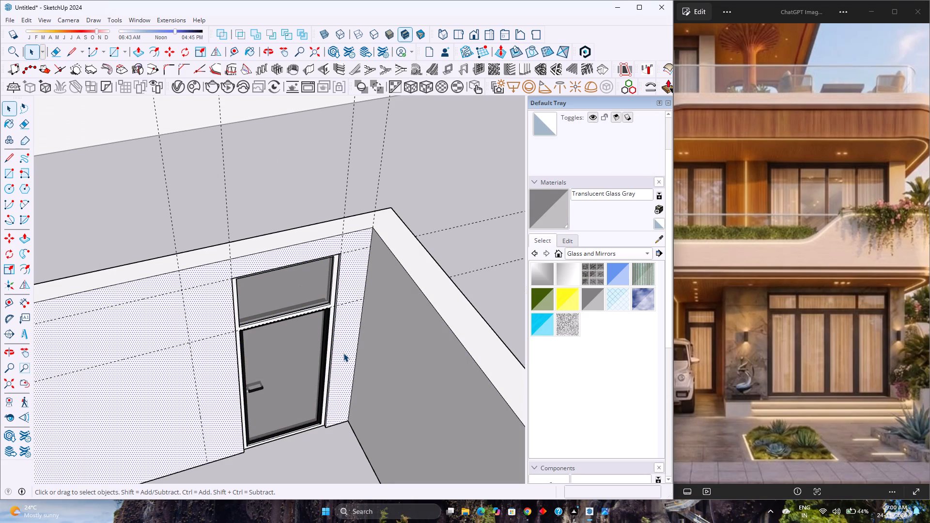
Leave the current editing context and reopen the ground-floor walls group for editing, facing the front of the house.
scroll(293, 351, up, 1)
scroll(258, 373, down, 4)
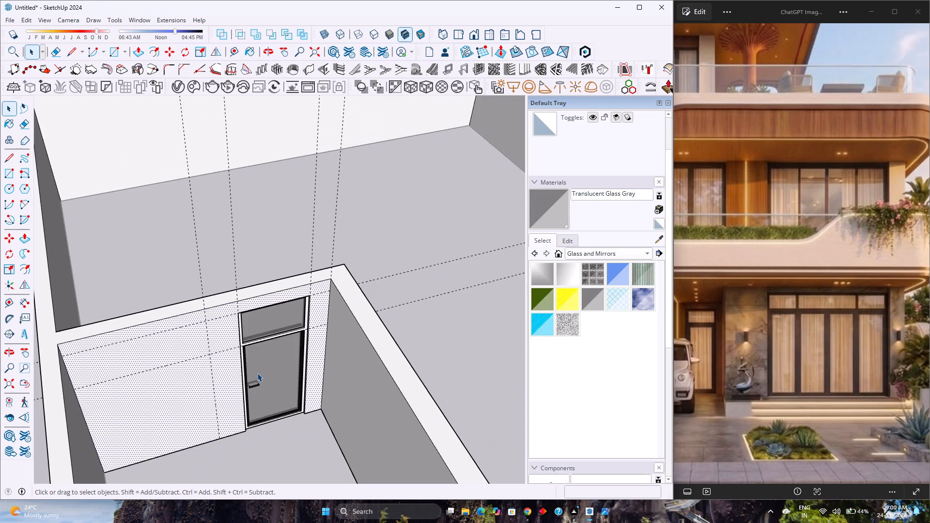
scroll(257, 373, down, 1)
scroll(260, 322, down, 12)
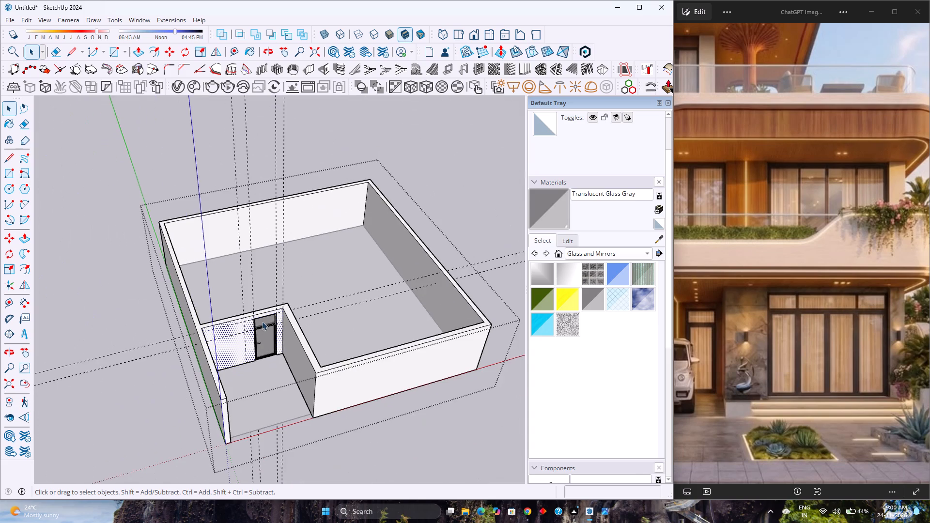
middle_drag(331, 348, 293, 305)
middle_drag(328, 402, 284, 324)
middle_click(284, 324)
click(369, 433)
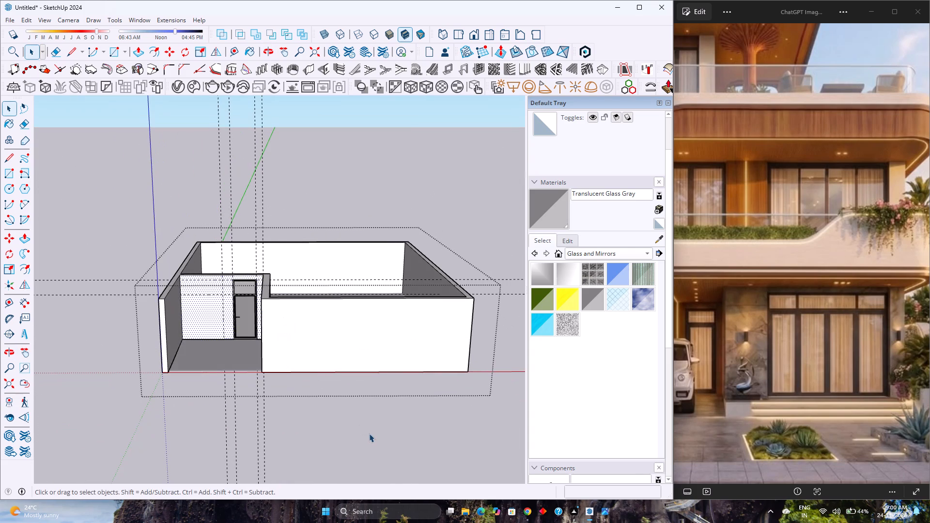
scroll(330, 360, up, 3)
click(330, 360)
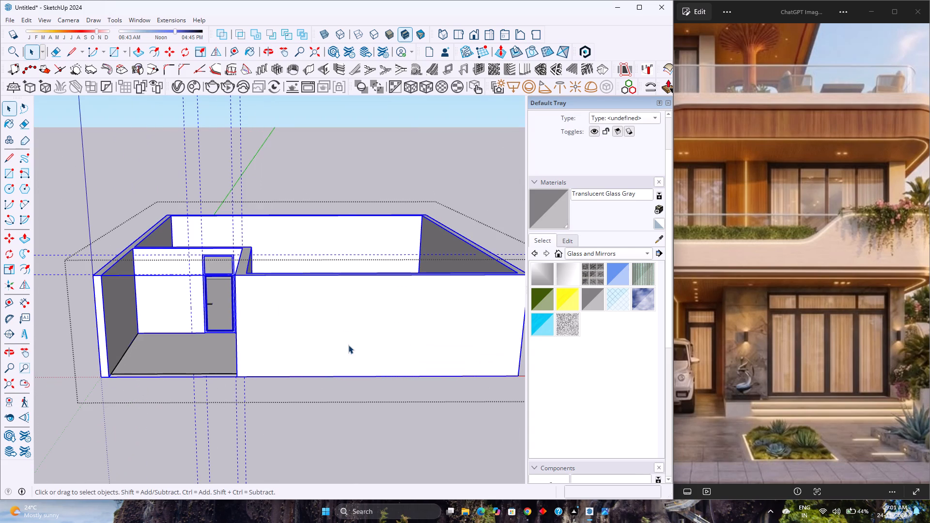
double_click(335, 337)
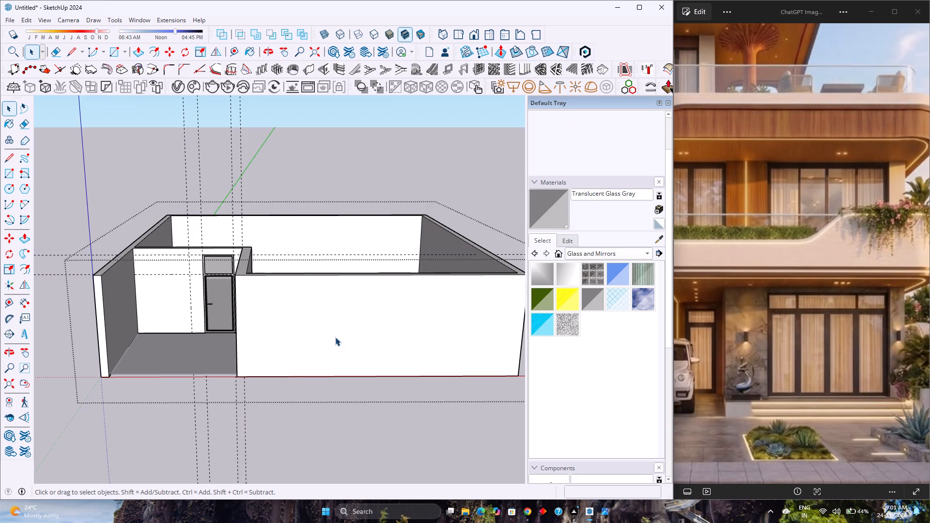
Examine the blank front wall beside the entrance recess from the front, its outer corner and above.
scroll(335, 337, down, 3)
scroll(335, 337, up, 3)
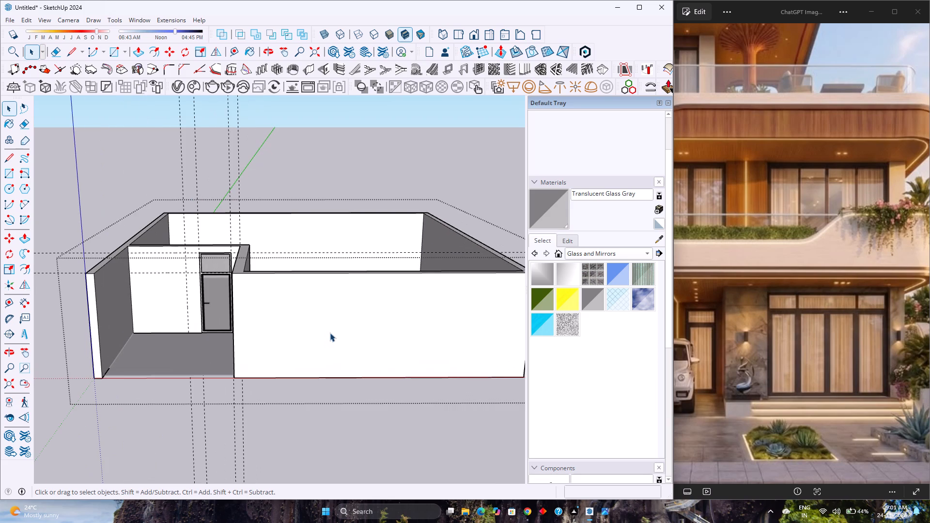
scroll(364, 298, up, 3)
middle_drag(361, 333, 233, 287)
scroll(232, 286, up, 1)
scroll(231, 286, down, 6)
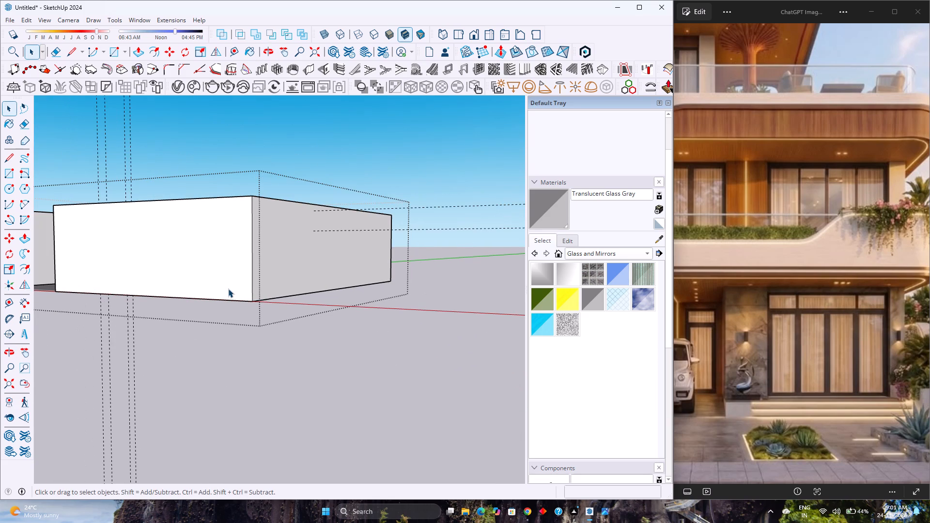
scroll(228, 289, up, 3)
scroll(228, 289, down, 3)
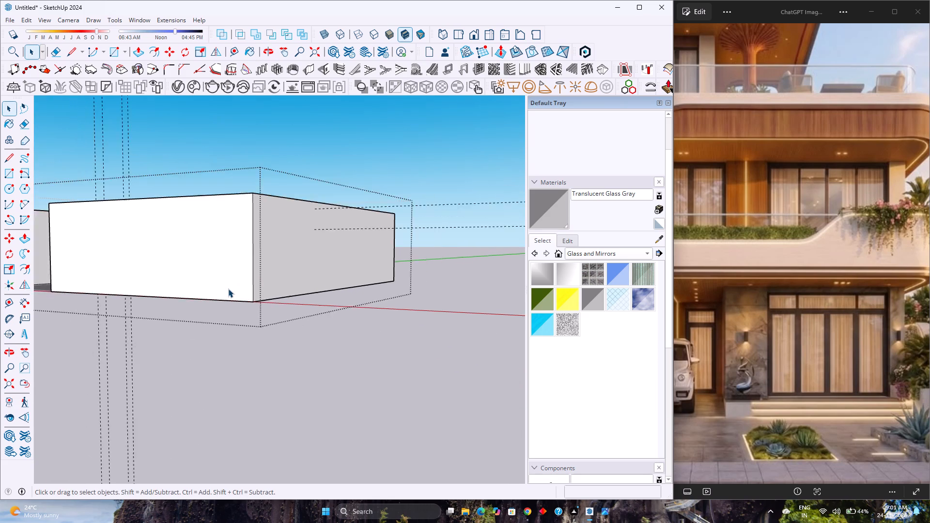
scroll(228, 289, up, 3)
scroll(228, 289, down, 4)
scroll(228, 289, up, 4)
scroll(228, 289, down, 4)
scroll(228, 289, up, 4)
scroll(228, 289, down, 4)
scroll(228, 289, up, 3)
scroll(228, 289, down, 3)
scroll(228, 289, up, 3)
scroll(228, 289, down, 3)
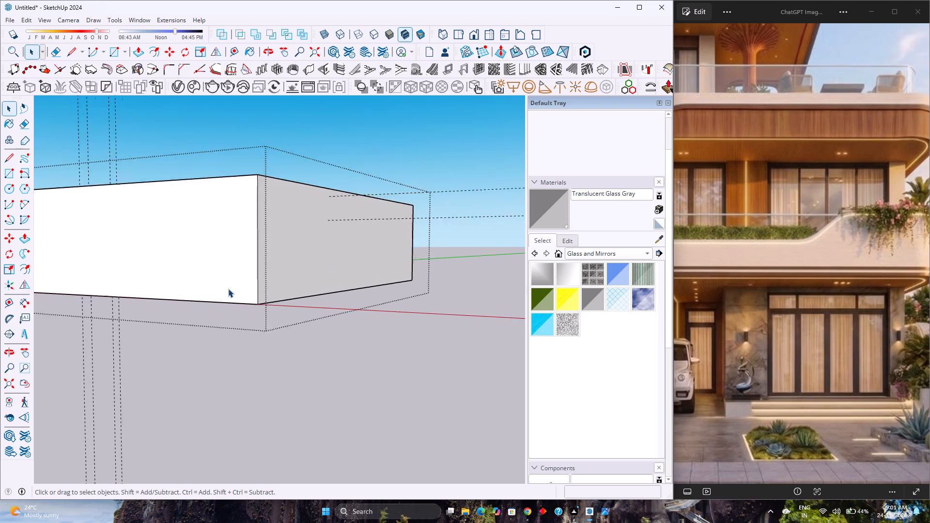
scroll(228, 289, up, 3)
scroll(228, 289, down, 3)
scroll(228, 289, up, 11)
scroll(228, 289, down, 3)
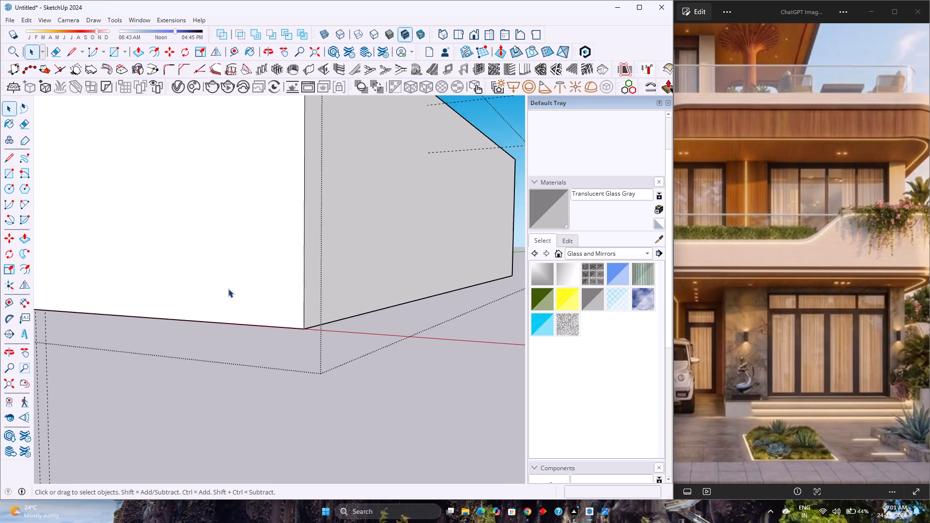
scroll(228, 289, up, 2)
scroll(228, 289, down, 3)
scroll(228, 289, up, 4)
scroll(228, 289, down, 4)
scroll(228, 289, up, 9)
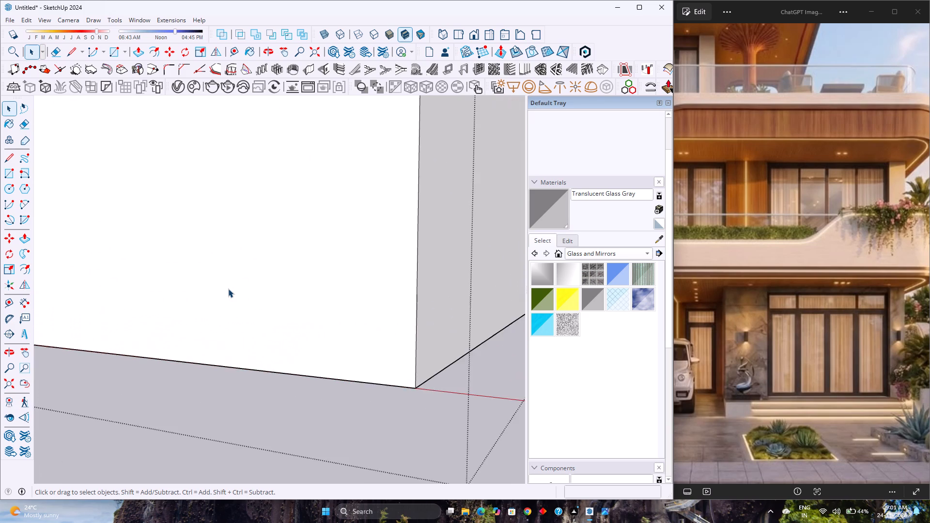
scroll(228, 289, down, 3)
scroll(228, 289, up, 3)
scroll(228, 289, down, 3)
scroll(228, 289, up, 3)
scroll(228, 289, down, 3)
scroll(228, 289, up, 3)
scroll(228, 289, down, 4)
scroll(228, 289, up, 4)
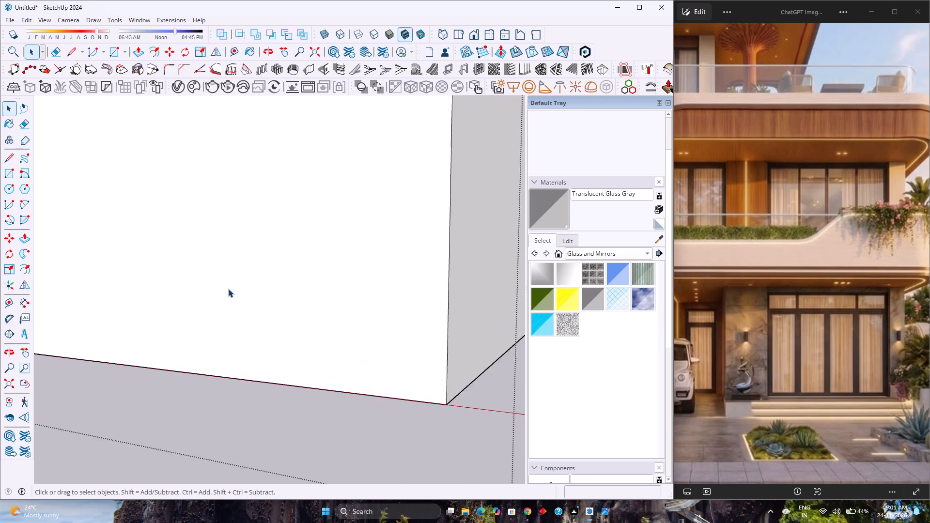
scroll(228, 289, down, 4)
scroll(228, 289, up, 4)
scroll(228, 289, down, 11)
middle_drag(248, 289, 329, 294)
scroll(329, 294, down, 12)
scroll(110, 245, up, 1)
middle_drag(113, 245, 203, 335)
scroll(204, 319, up, 3)
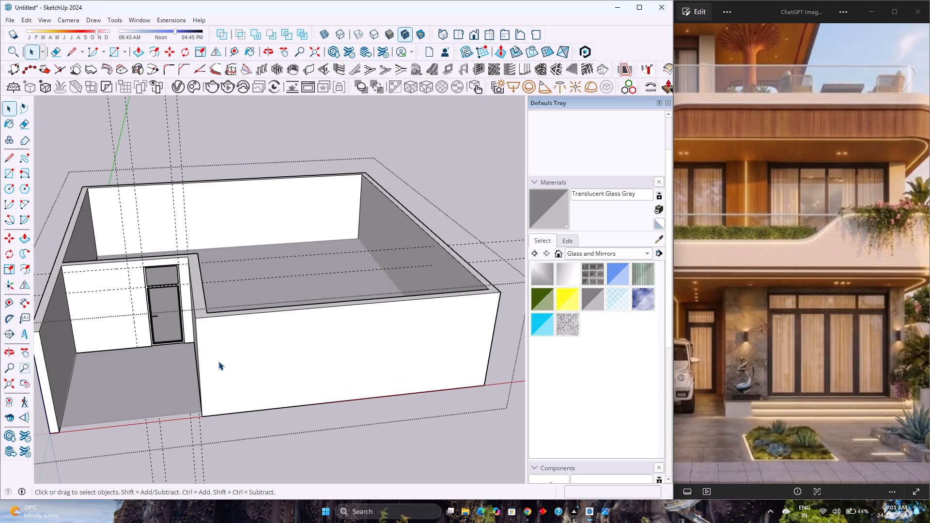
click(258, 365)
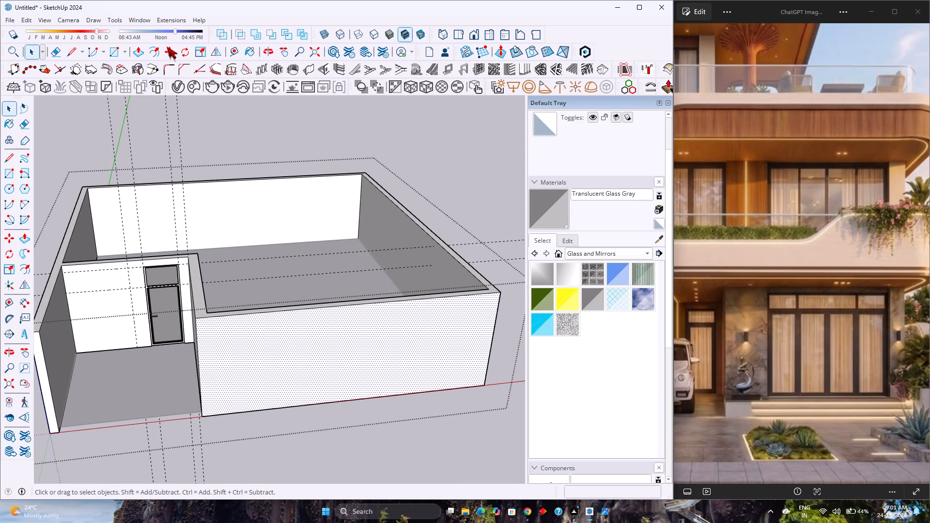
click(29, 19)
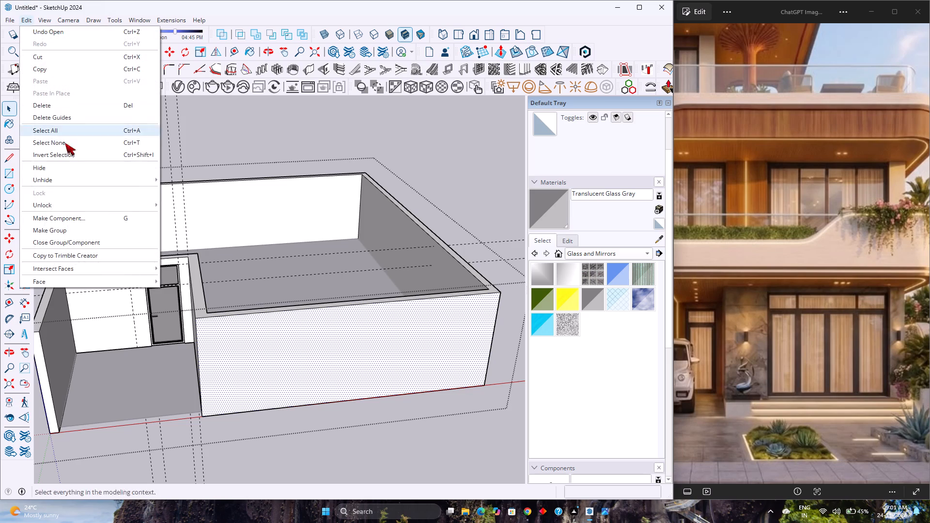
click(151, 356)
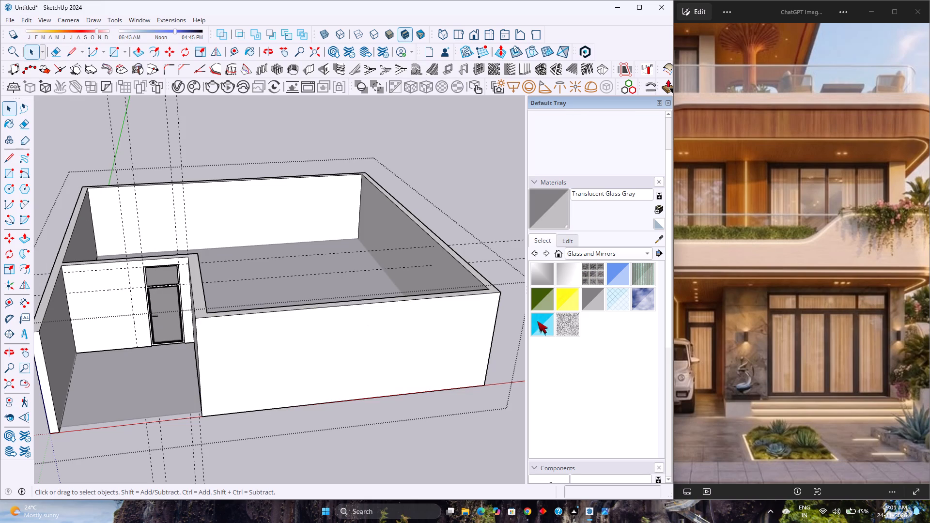
Examine the whole villa facade and the ground-floor entrance and glazed opening in the reference image.
scroll(775, 321, down, 8)
scroll(763, 306, up, 3)
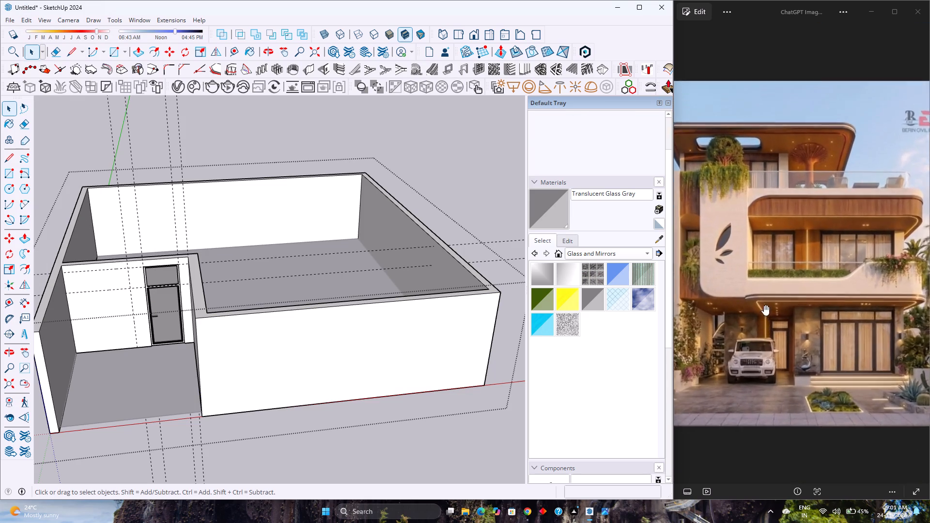
scroll(764, 305, up, 4)
scroll(776, 366, up, 4)
middle_click(773, 365)
middle_drag(773, 365, 762, 362)
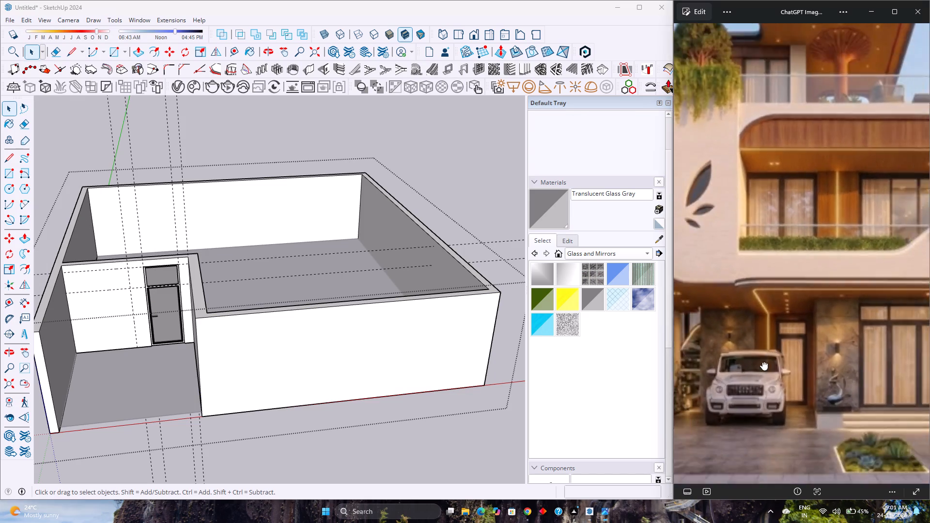
middle_drag(762, 362, 754, 359)
scroll(790, 295, up, 6)
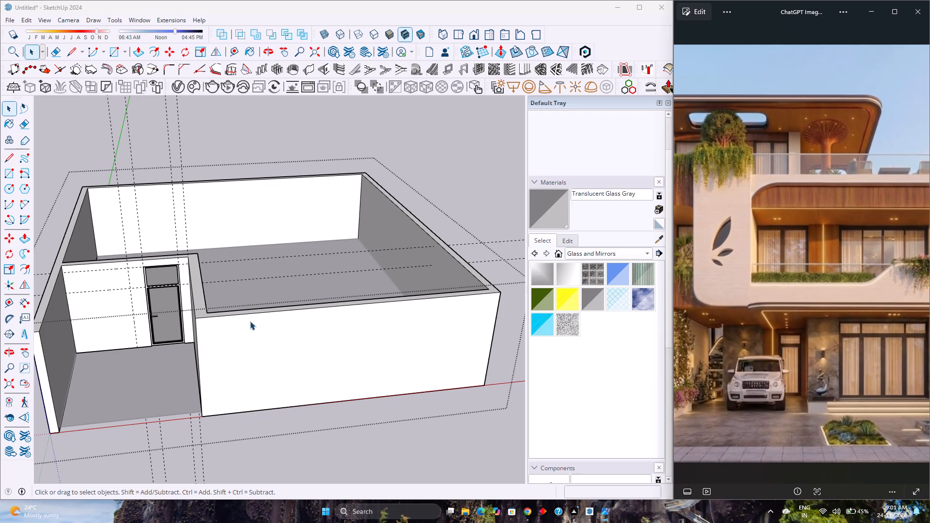
Place a vertical guide on the front wall 4'6" from its edge beside the entrance recess.
scroll(250, 321, down, 2)
middle_drag(323, 349, 290, 332)
middle_drag(280, 328, 251, 307)
scroll(251, 304, down, 3)
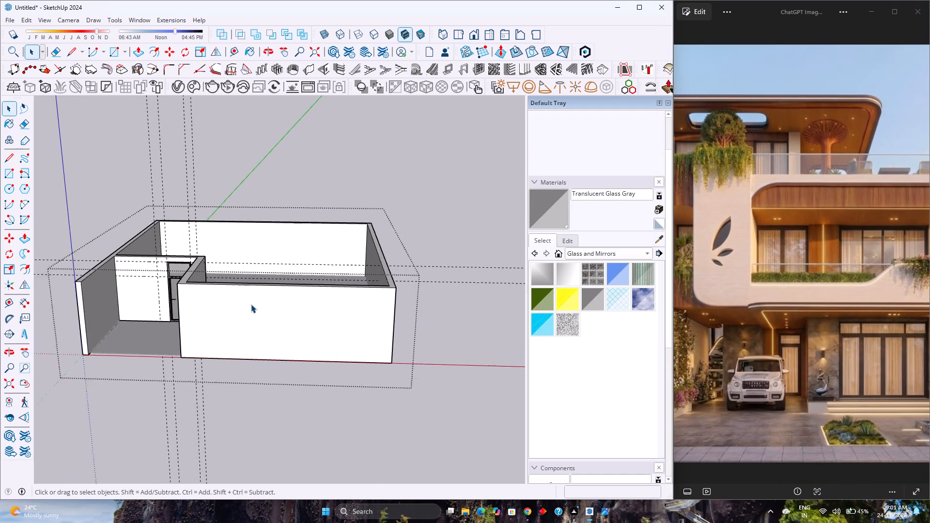
scroll(224, 308, up, 5)
middle_drag(218, 323, 231, 289)
middle_drag(232, 287, 235, 283)
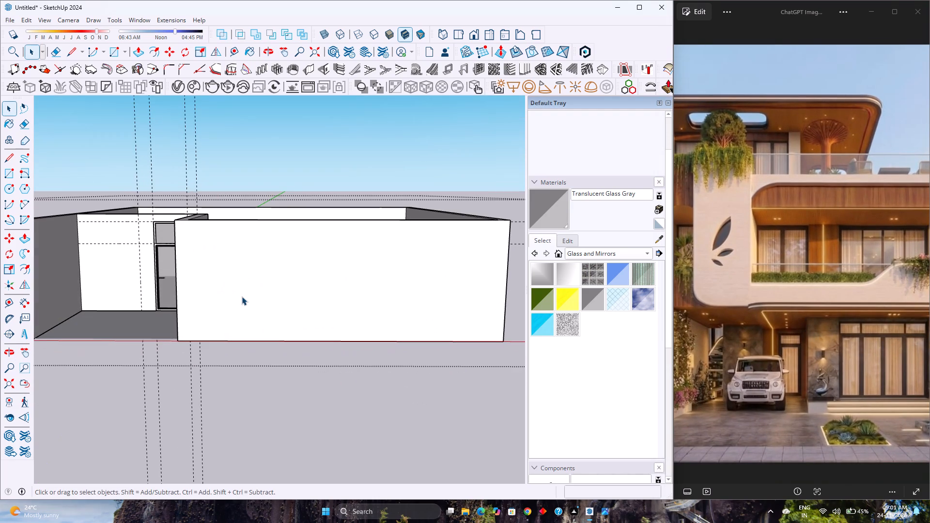
click(242, 296)
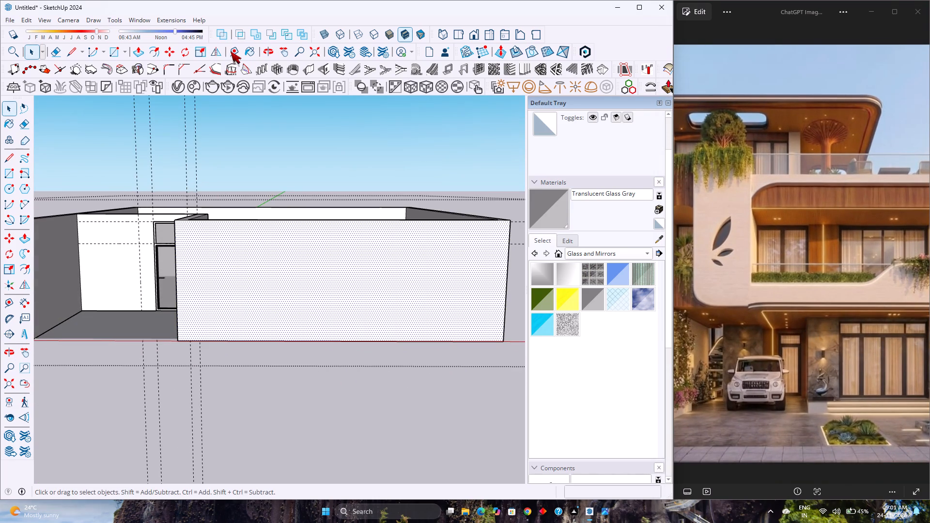
click(232, 50)
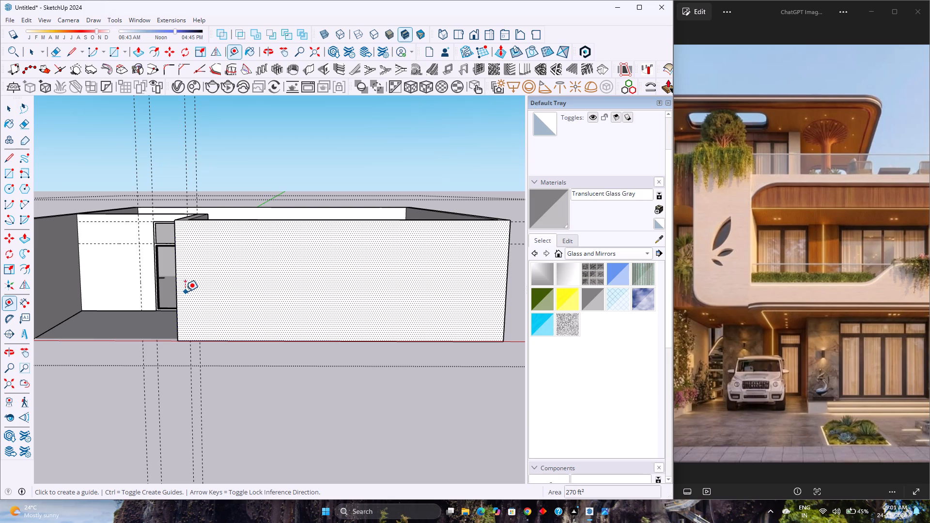
click(179, 278)
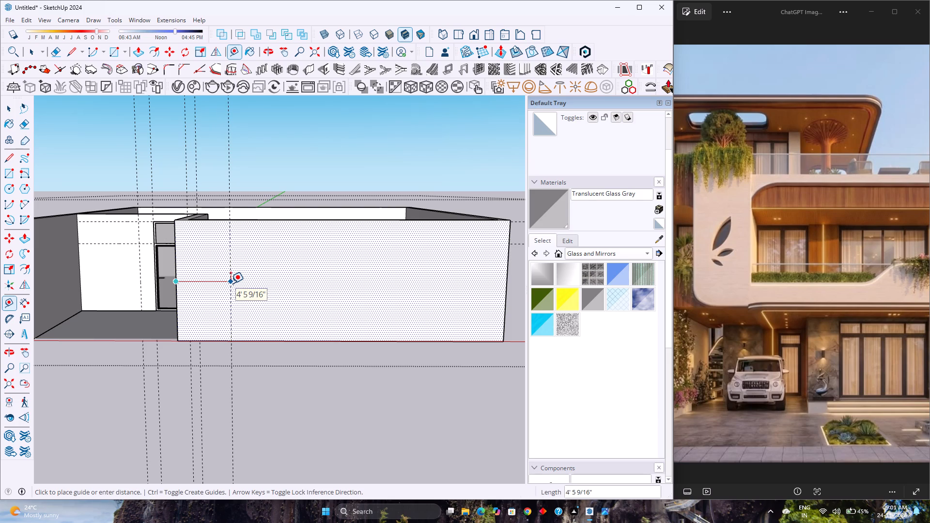
text(4'6)
key(Return)
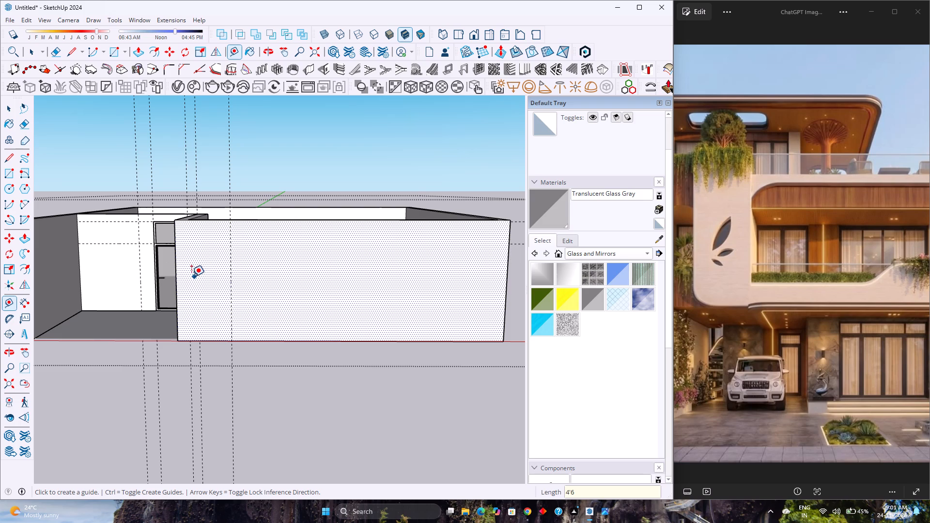
Place horizontal guides on the front wall at 1'2" above its base and another 8' above that guide.
click(268, 339)
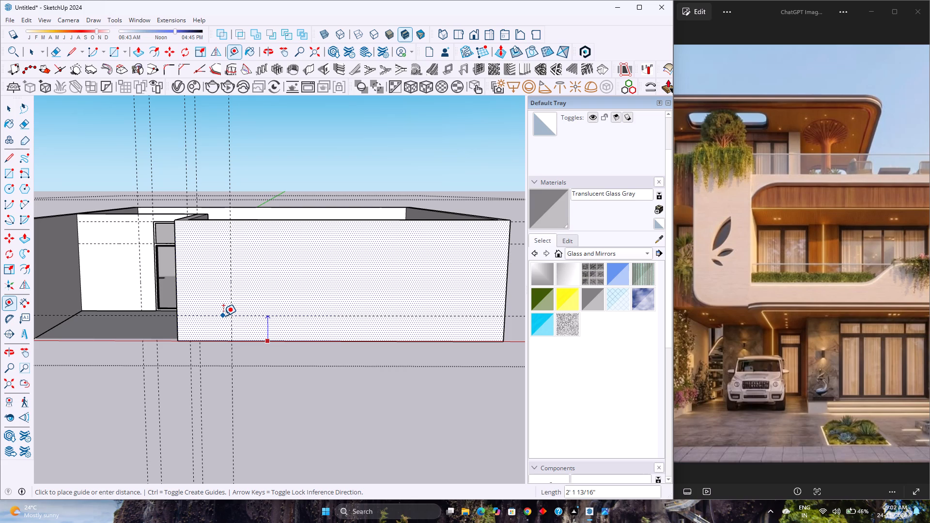
text(1')
key(2)
key(Return)
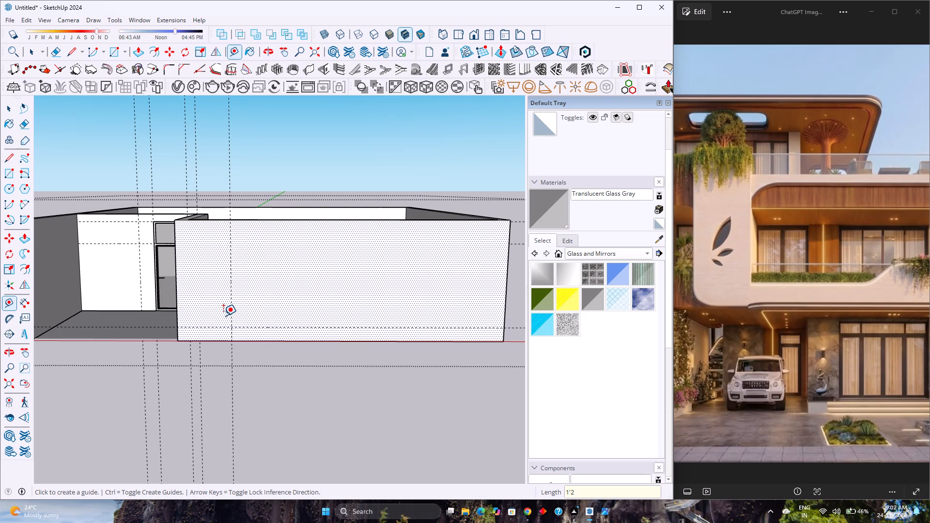
scroll(278, 309, down, 2)
scroll(278, 309, up, 1)
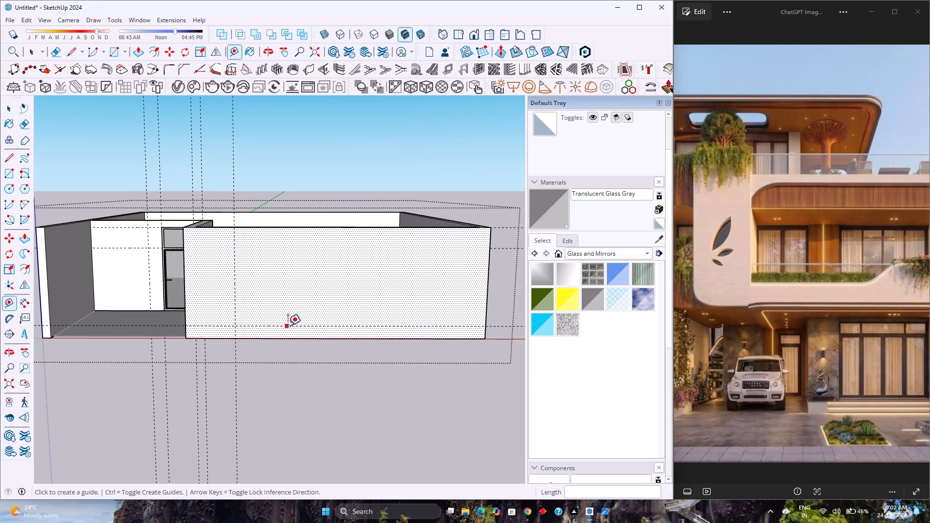
click(289, 326)
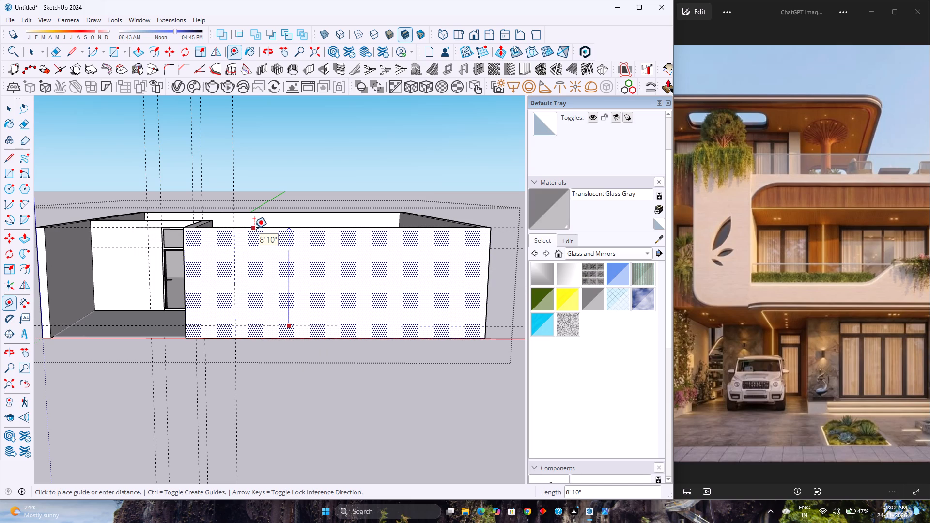
text(8')
key(Return)
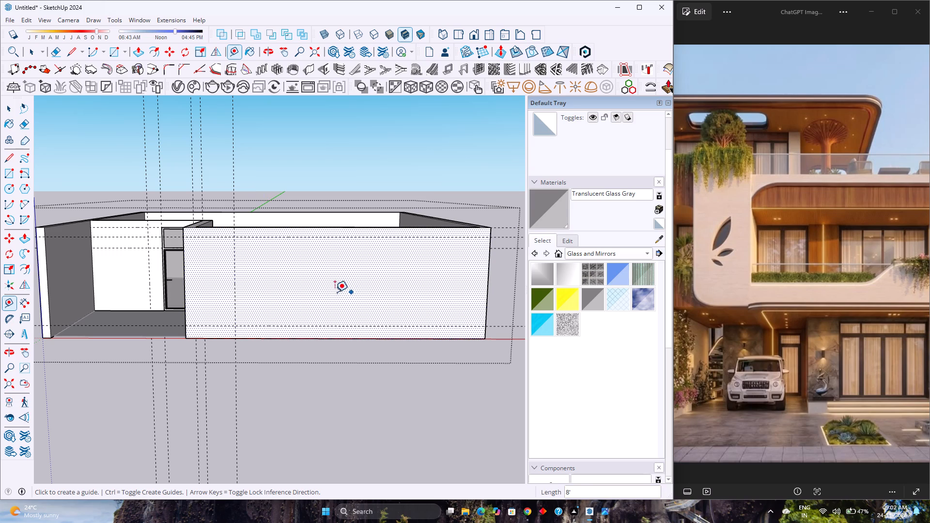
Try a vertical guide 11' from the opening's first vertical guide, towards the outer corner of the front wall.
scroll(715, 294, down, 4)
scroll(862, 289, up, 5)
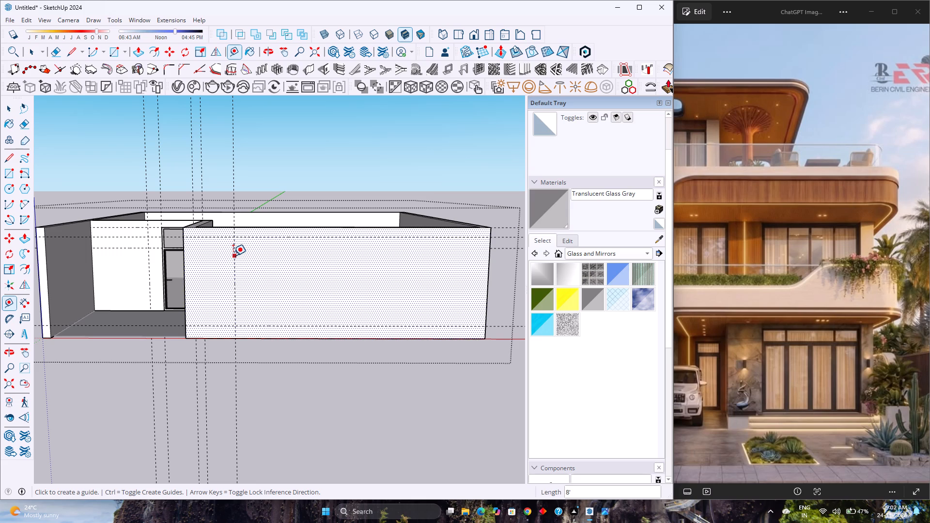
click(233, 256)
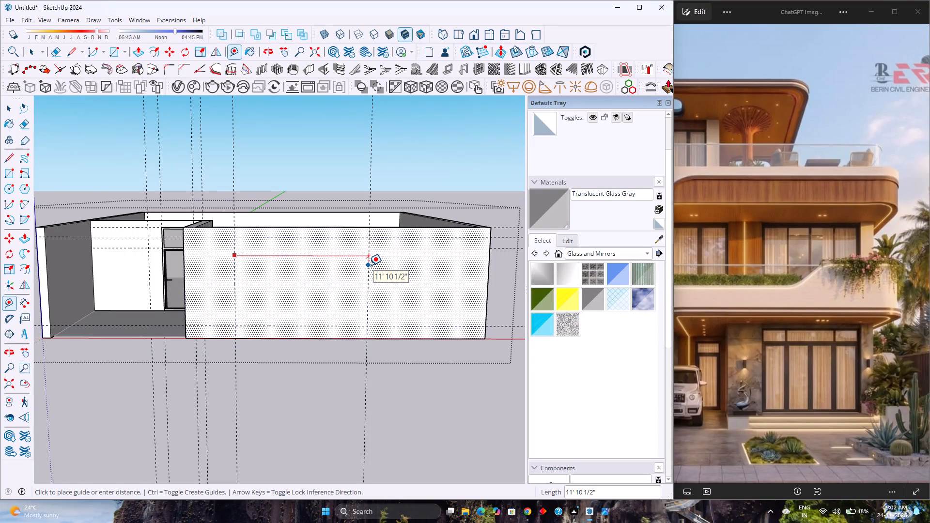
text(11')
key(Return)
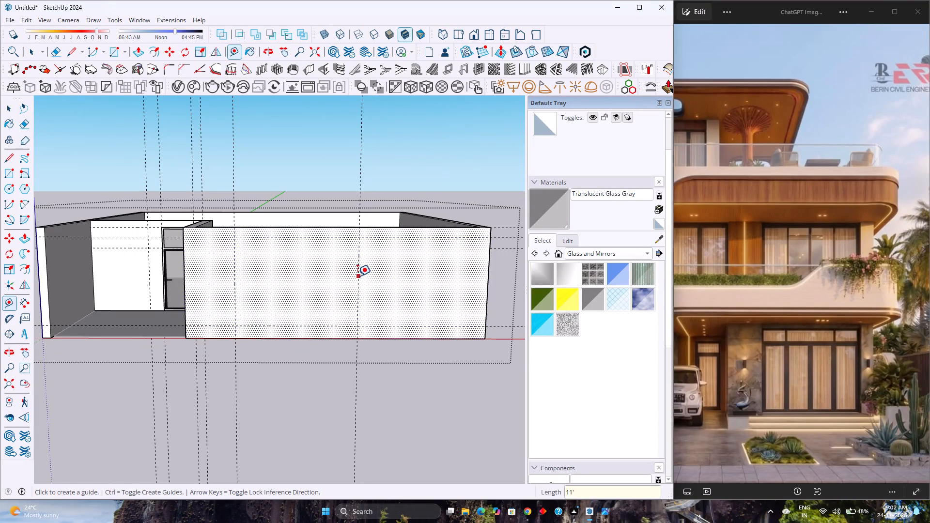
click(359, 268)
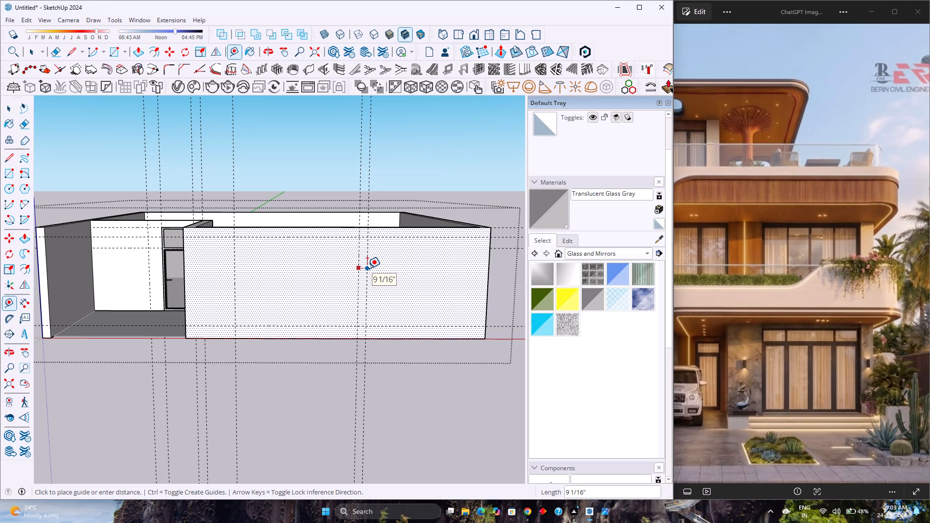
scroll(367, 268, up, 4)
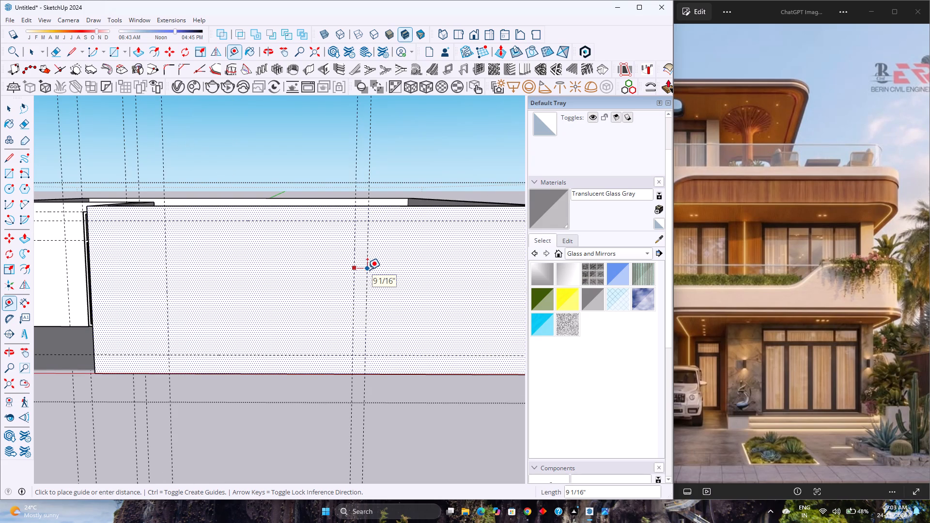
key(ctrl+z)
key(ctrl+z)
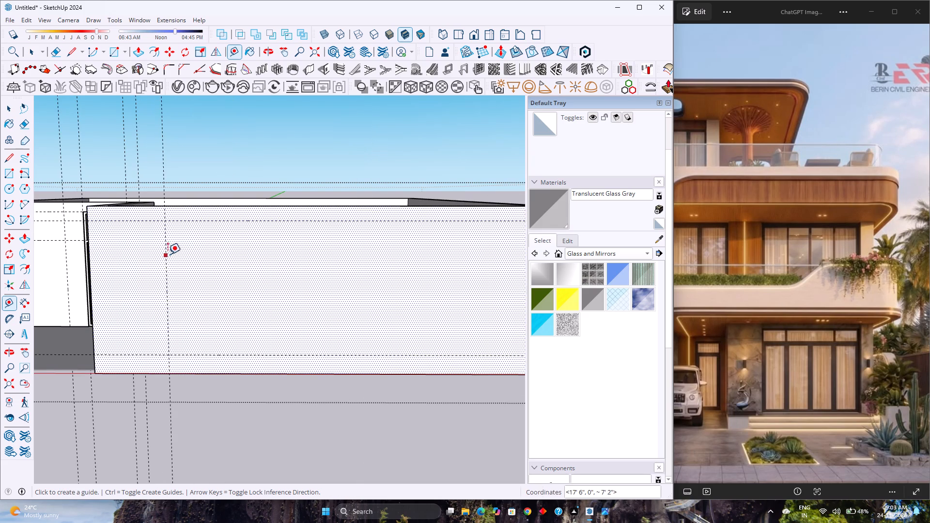
Place a vertical guide 12' from the opening's first vertical guide and another 1'6" further towards the outer corner.
click(166, 252)
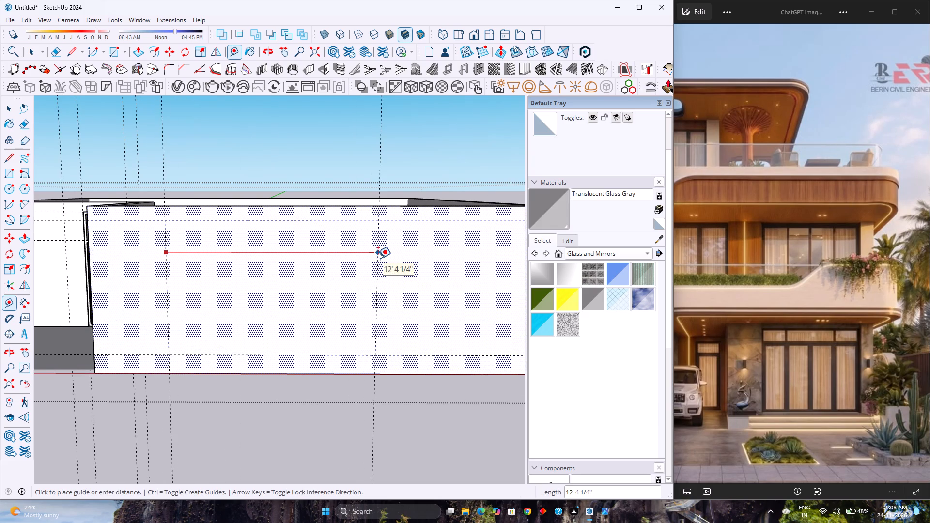
text(12')
key(Return)
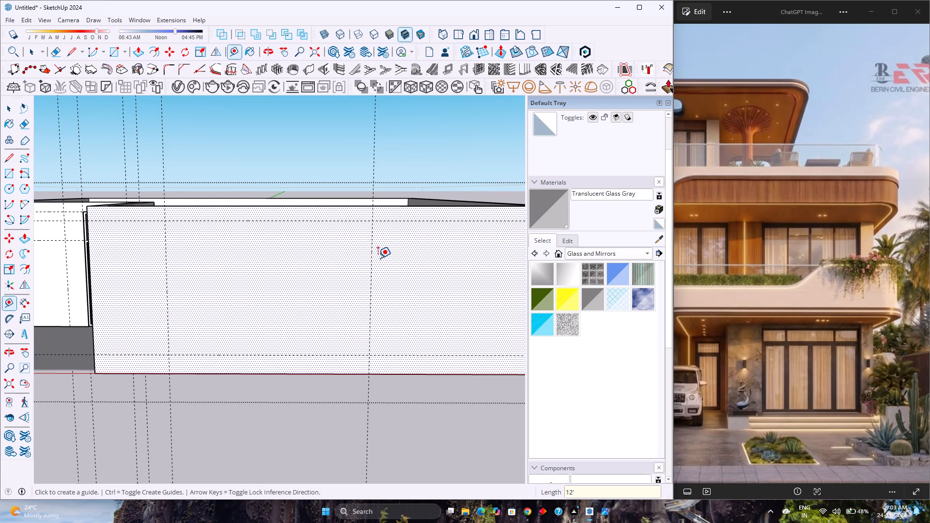
click(373, 244)
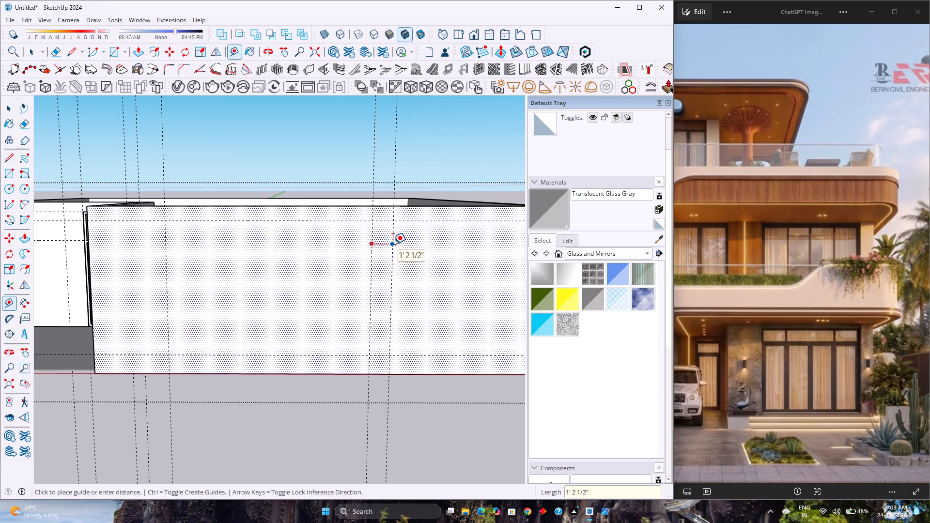
key(1)
key(apostrophe)
key(6)
key(Return)
Place a vertical guide 9" back from the outermost guide, towards the window opening.
scroll(321, 264, down, 2)
middle_drag(321, 266, 324, 275)
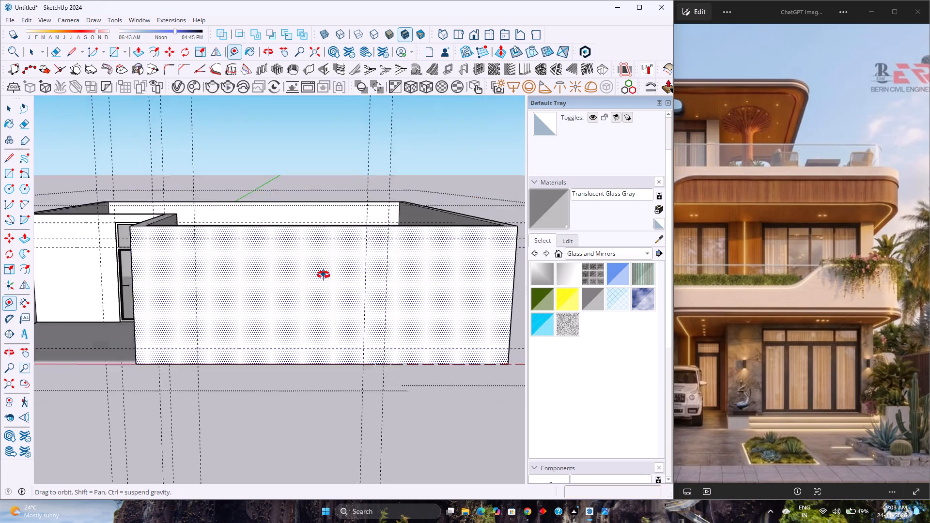
middle_drag(324, 275, 329, 329)
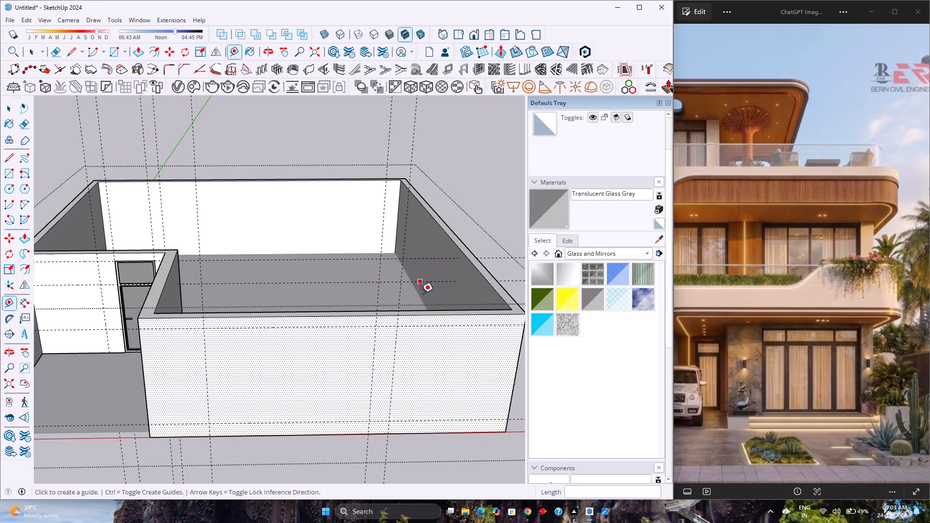
click(398, 341)
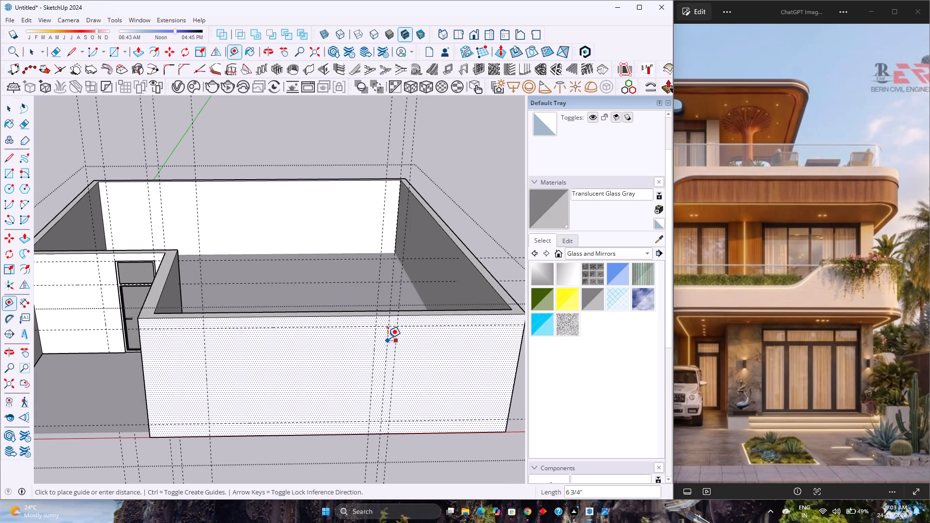
key(9)
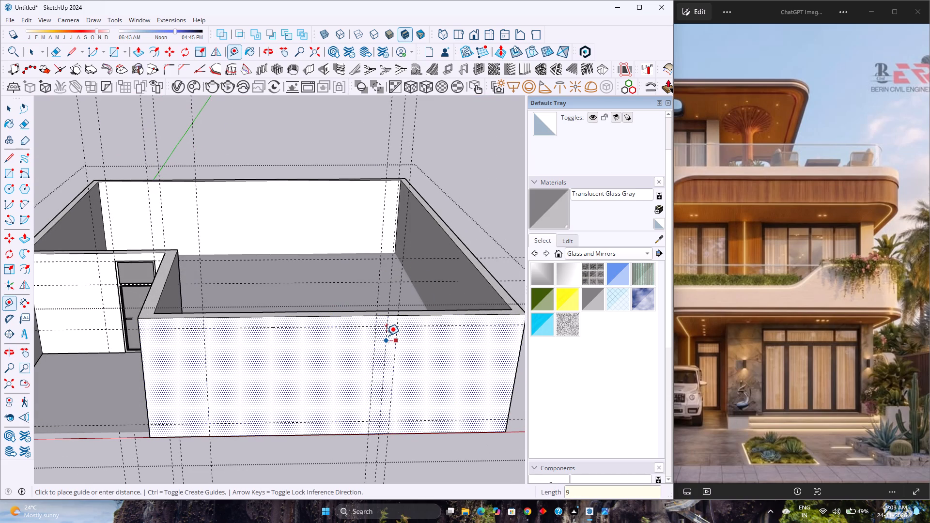
key(Return)
key(space)
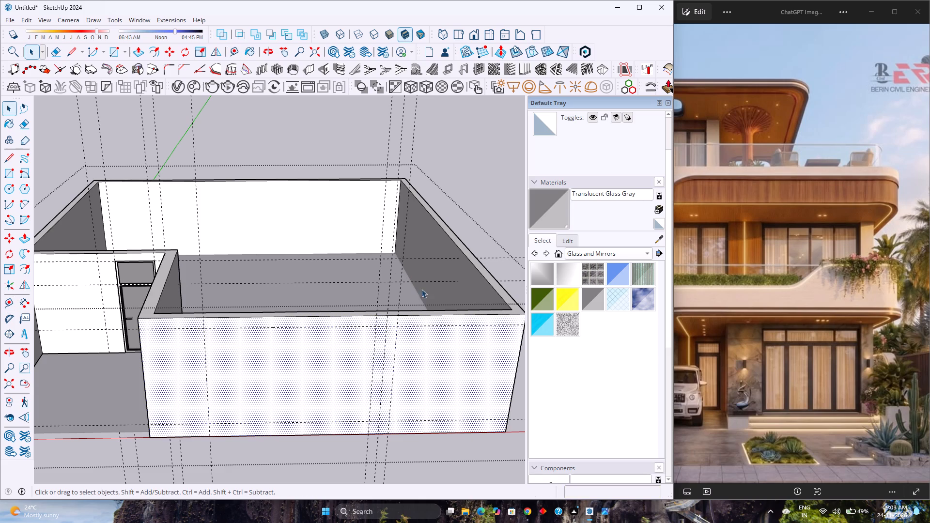
Push/Pull the inner face of the outer side wall 9' into the room, up to the 9" guide.
click(488, 290)
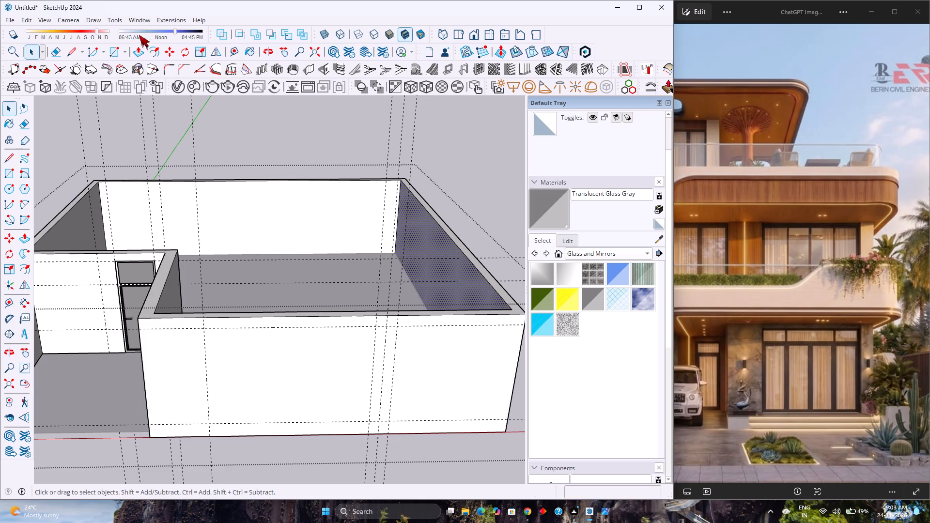
click(136, 52)
click(469, 270)
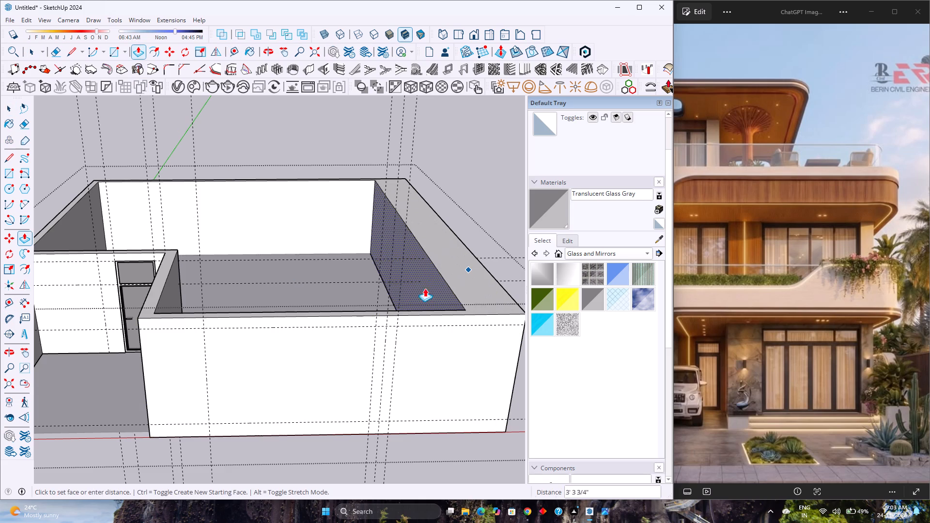
click(387, 329)
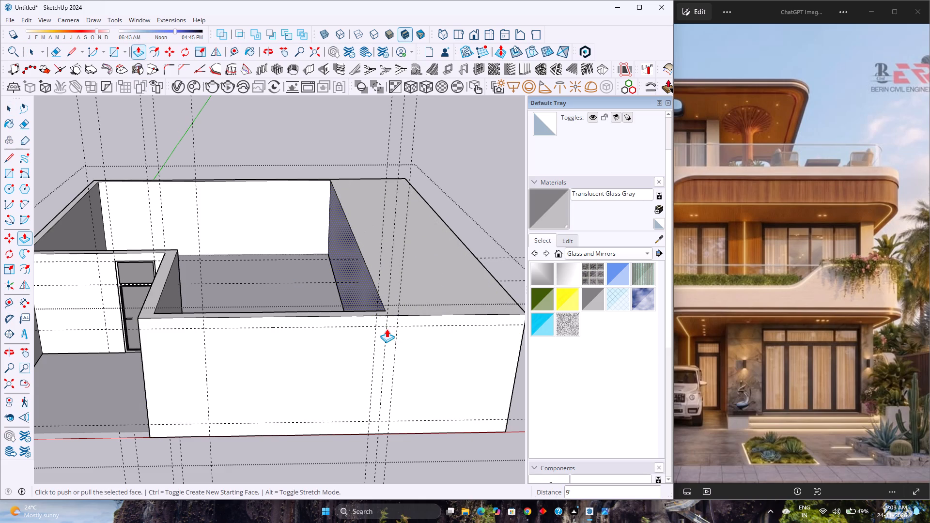
Push/Pull the outer face of the outer side wall 9' inward, towards the room.
scroll(391, 327, down, 4)
middle_click(391, 327)
middle_click(391, 327)
middle_drag(391, 327, 237, 325)
middle_click(237, 325)
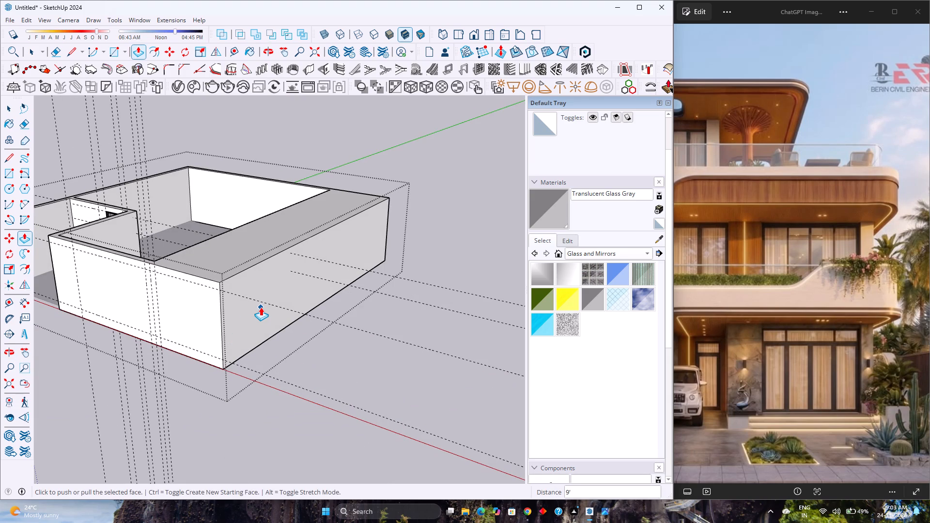
key(Escape)
click(278, 277)
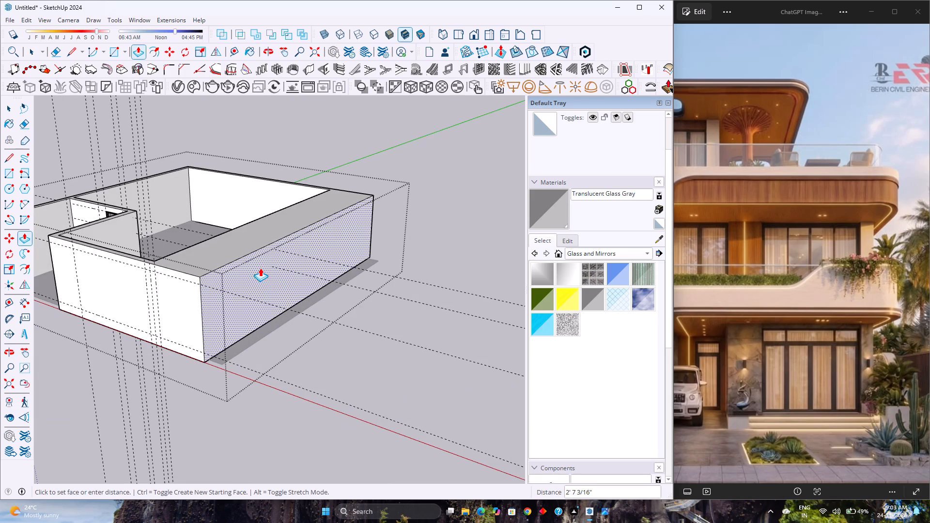
key(9)
key(apostrophe)
key(Return)
key(space)
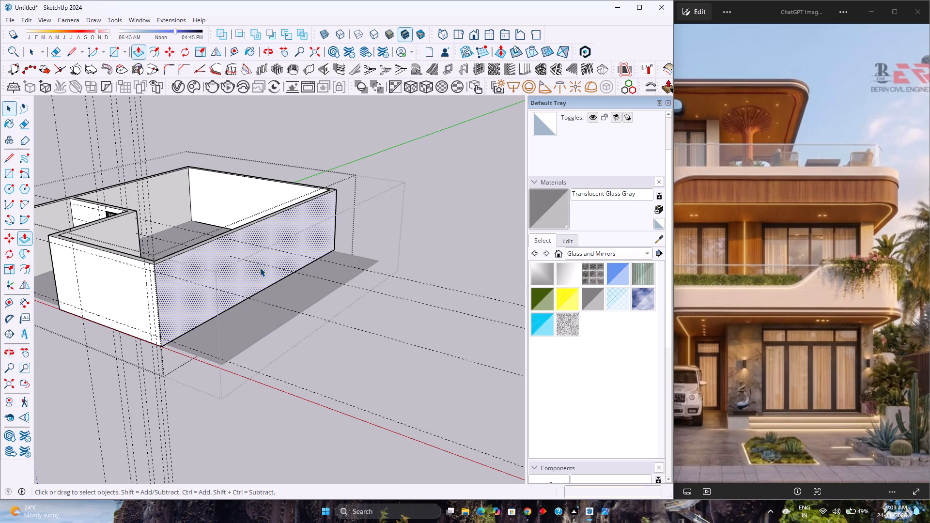
click(251, 436)
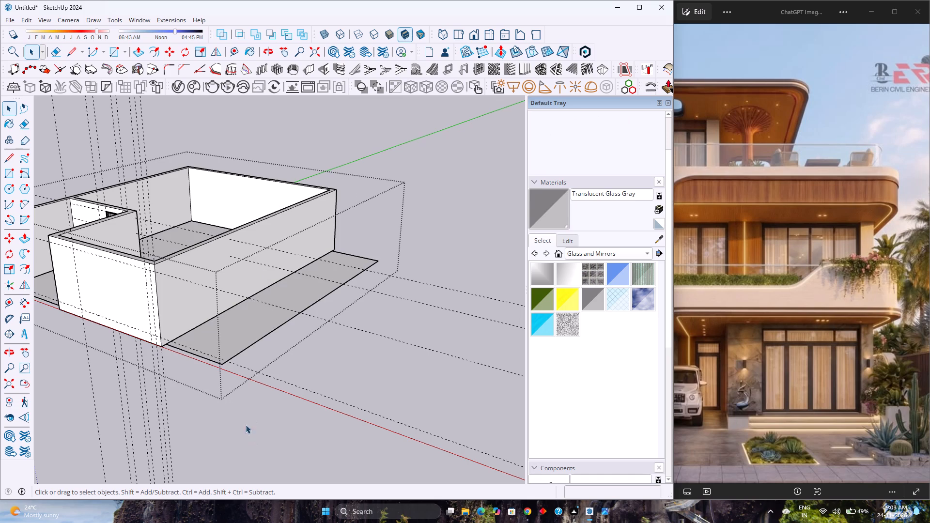
Move the floor's protruding outer edge 9' inward along the red axis, up to the side wall's inner face.
click(234, 345)
scroll(233, 344, up, 4)
middle_drag(219, 344, 238, 385)
middle_click(238, 385)
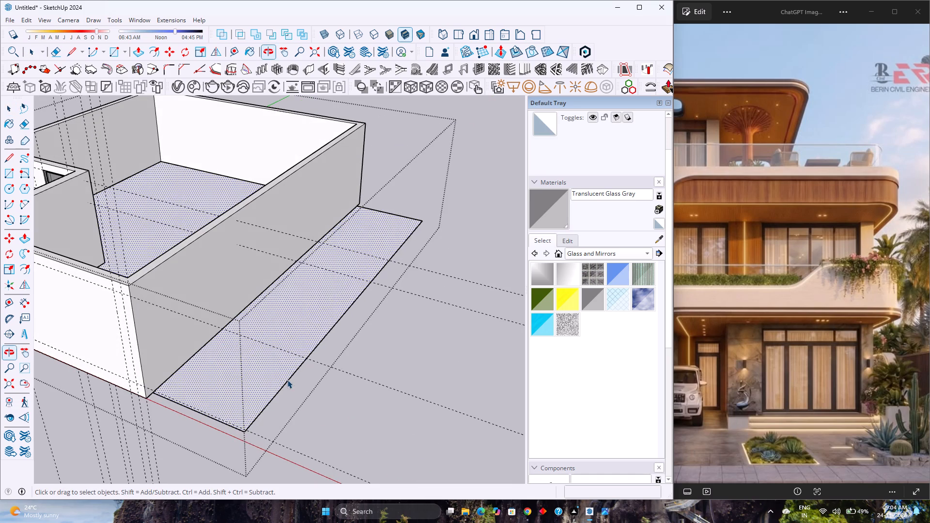
click(289, 379)
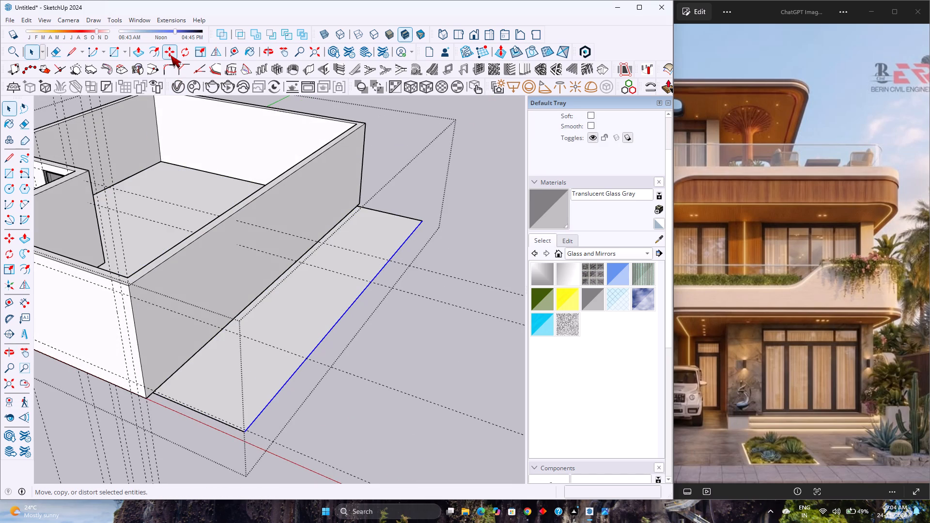
click(170, 55)
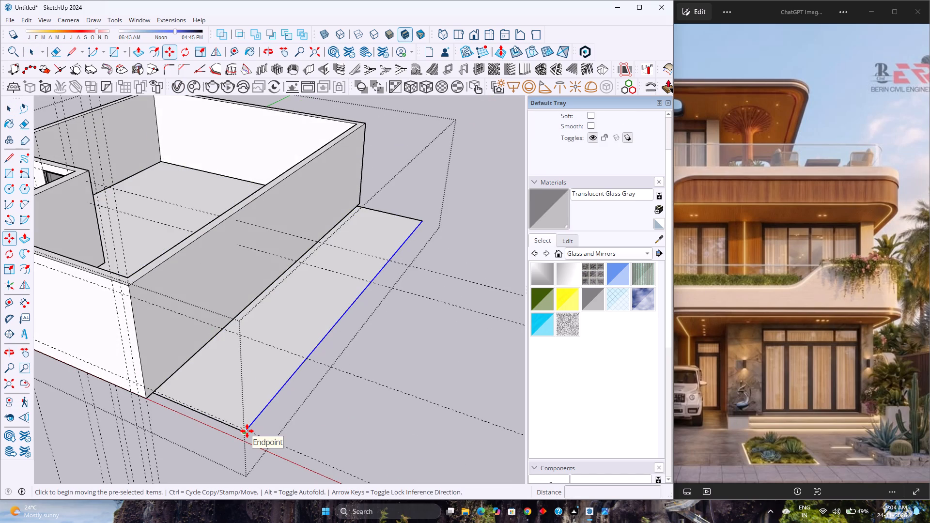
click(247, 431)
key(Right)
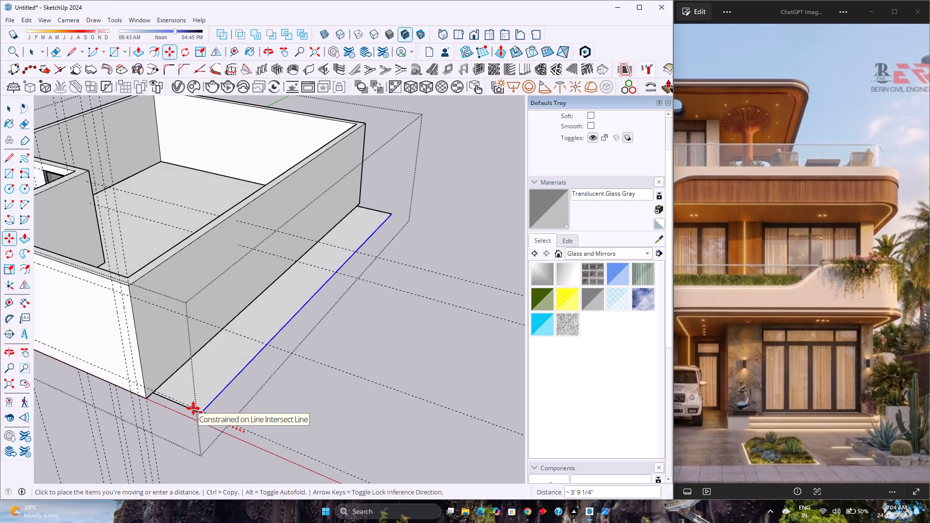
scroll(117, 281, up, 5)
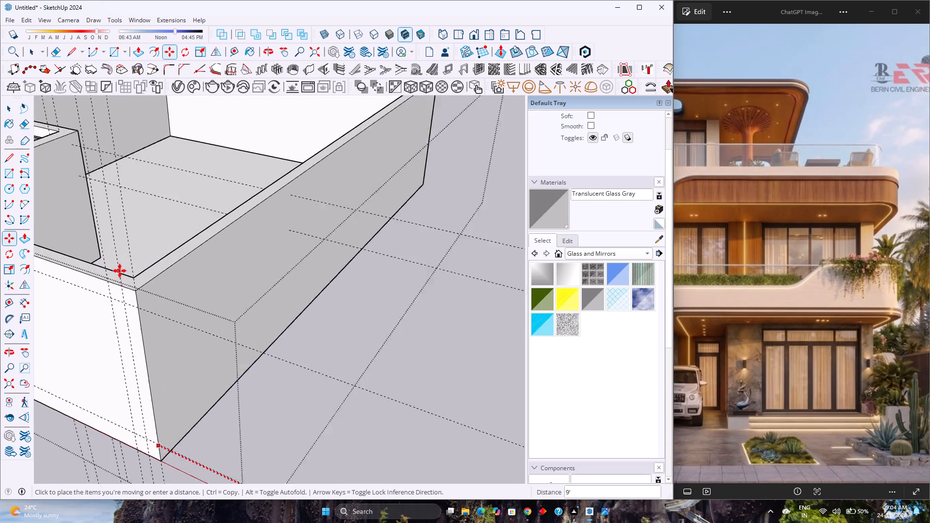
scroll(120, 271, up, 1)
middle_drag(120, 271, 229, 331)
middle_click(229, 331)
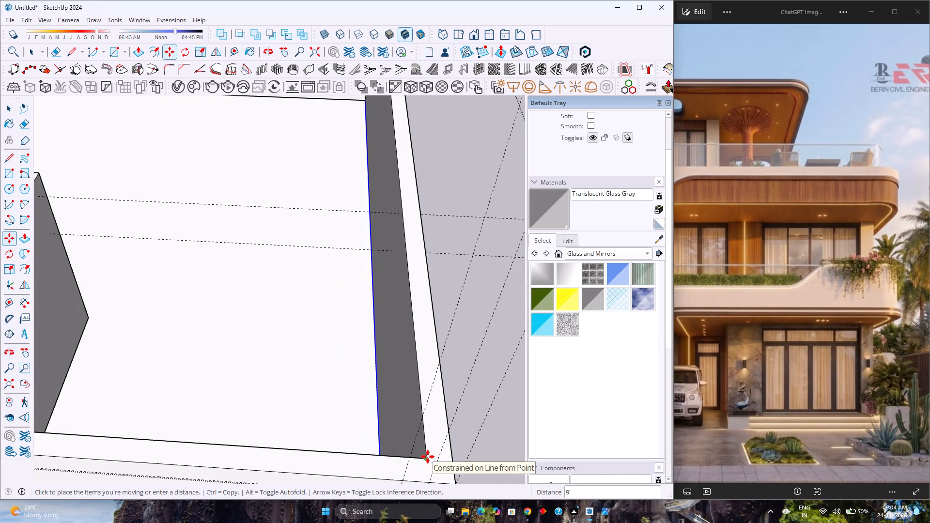
click(428, 457)
scroll(345, 407, down, 4)
key(space)
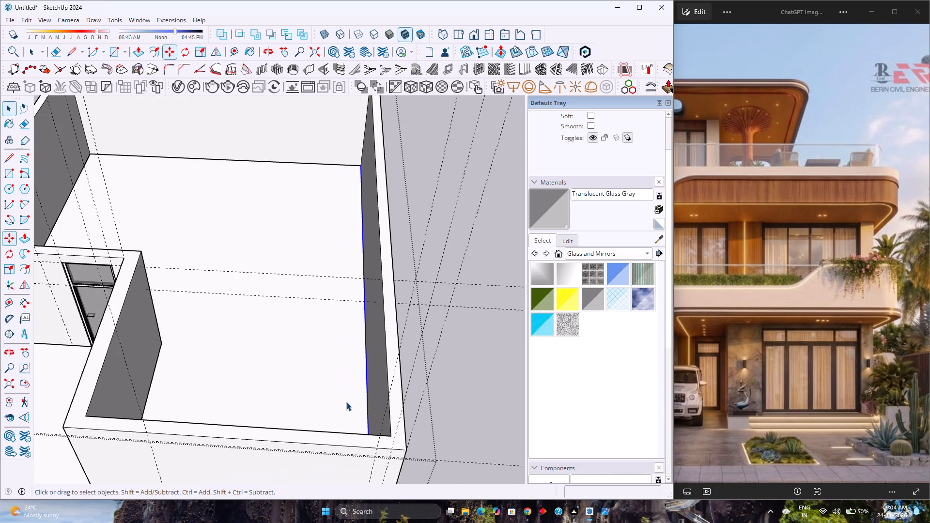
Open the wall group for editing.
scroll(333, 338, down, 5)
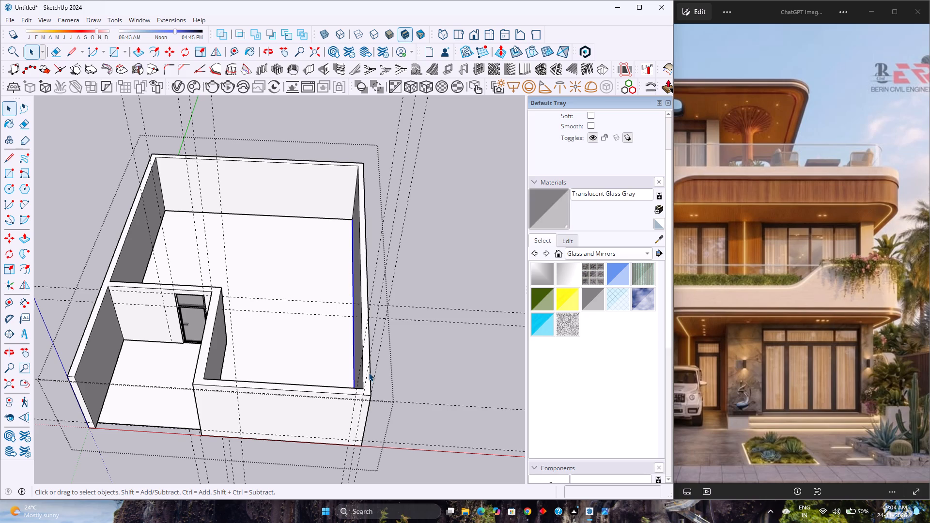
click(369, 372)
double_click(369, 372)
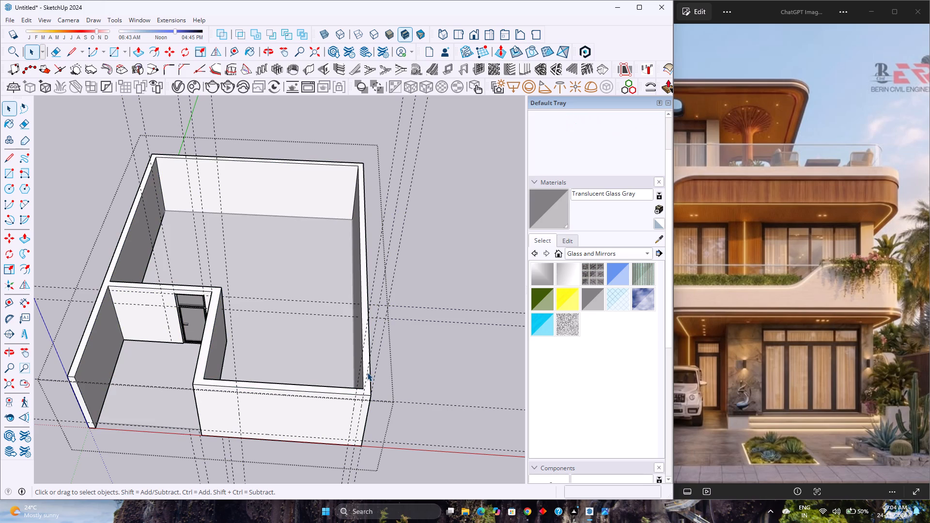
click(367, 372)
key(Delete)
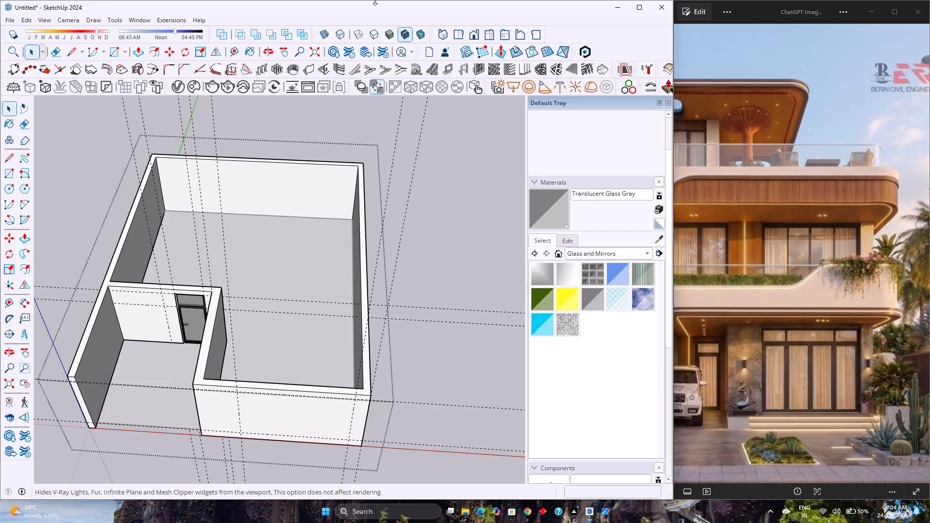
Examine the shortened room and its front and side walls from several angles against the reference image.
scroll(232, 210, down, 3)
middle_drag(250, 239, 251, 232)
middle_drag(255, 203, 267, 162)
middle_click(268, 160)
scroll(274, 265, up, 5)
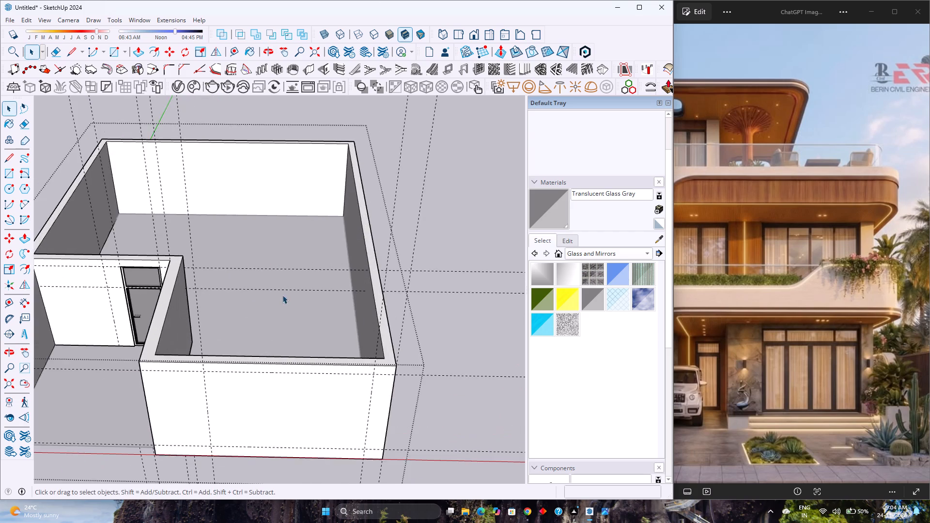
middle_drag(281, 296, 254, 203)
middle_click(254, 203)
scroll(247, 213, down, 4)
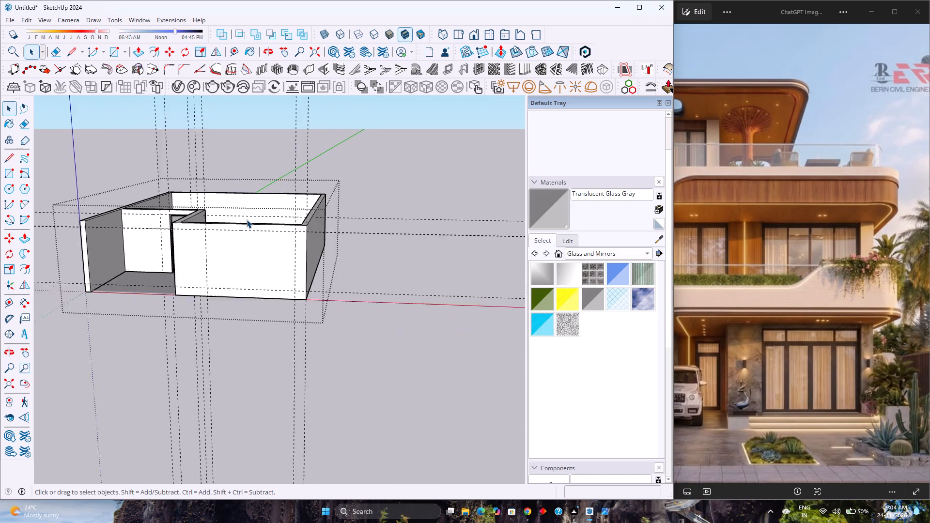
scroll(247, 219, down, 1)
scroll(190, 204, up, 3)
middle_drag(190, 204, 251, 224)
middle_click(251, 224)
scroll(251, 224, down, 4)
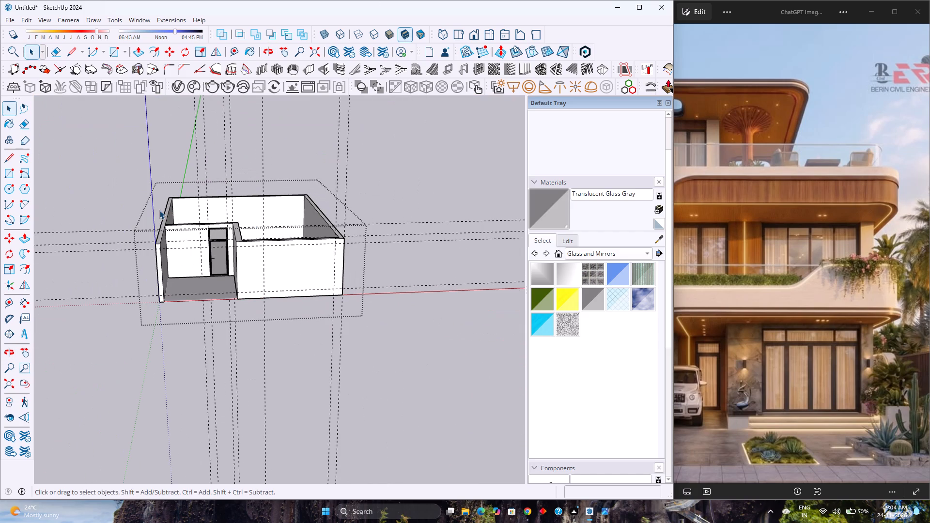
scroll(159, 210, up, 3)
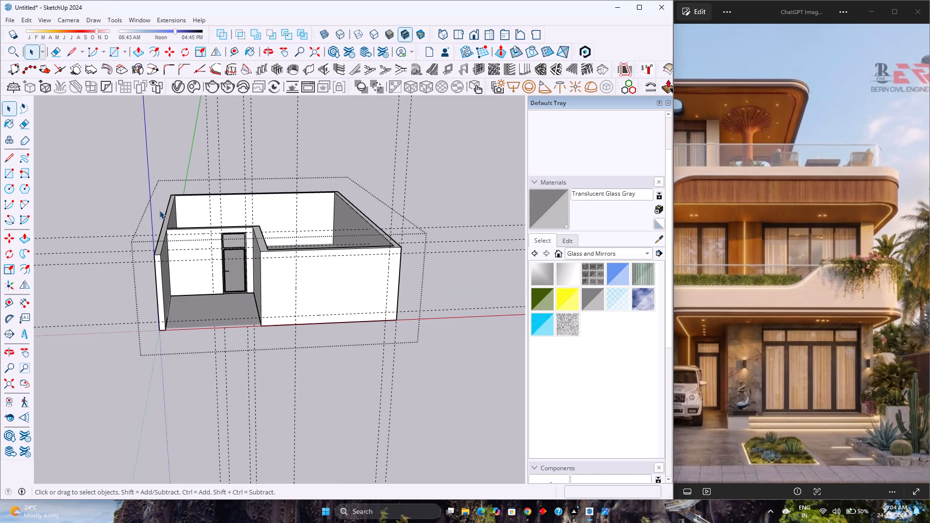
scroll(159, 210, down, 3)
scroll(159, 210, up, 4)
scroll(159, 210, down, 2)
scroll(159, 210, up, 1)
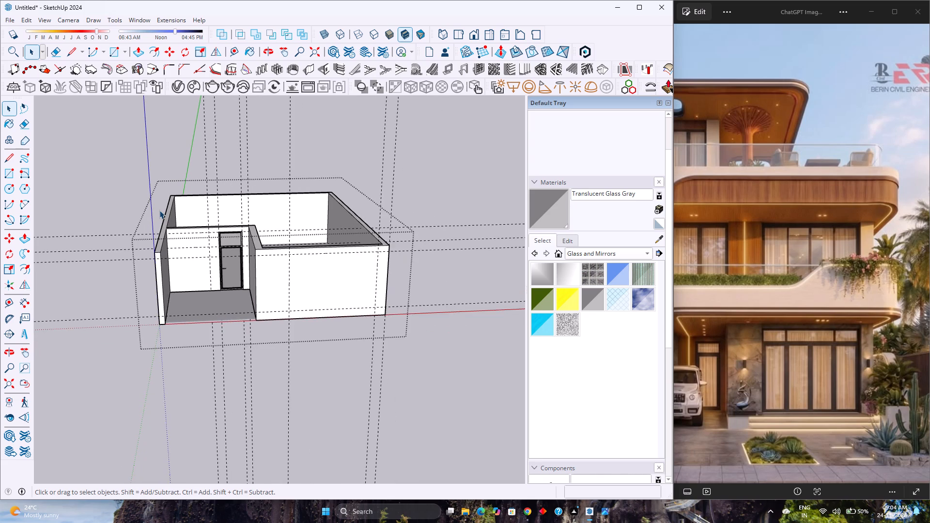
scroll(159, 210, up, 1)
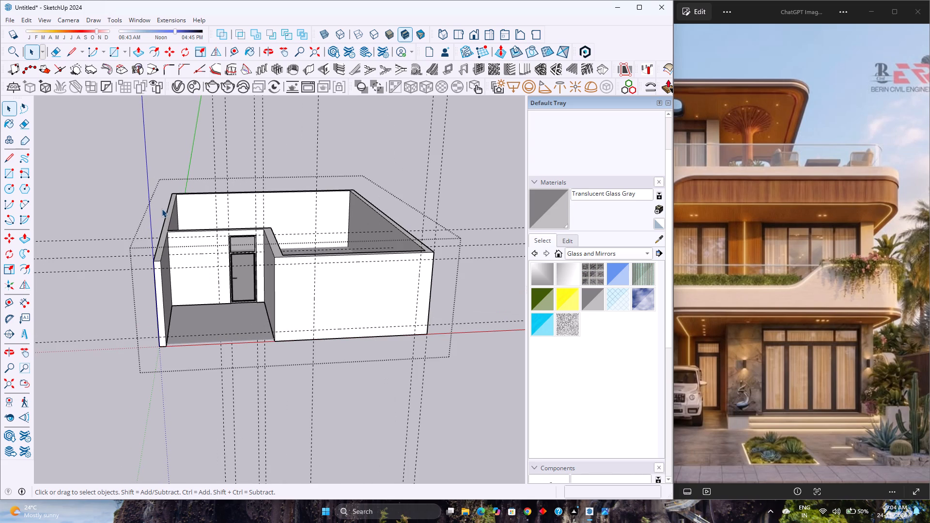
scroll(172, 185, up, 5)
middle_drag(234, 196, 168, 200)
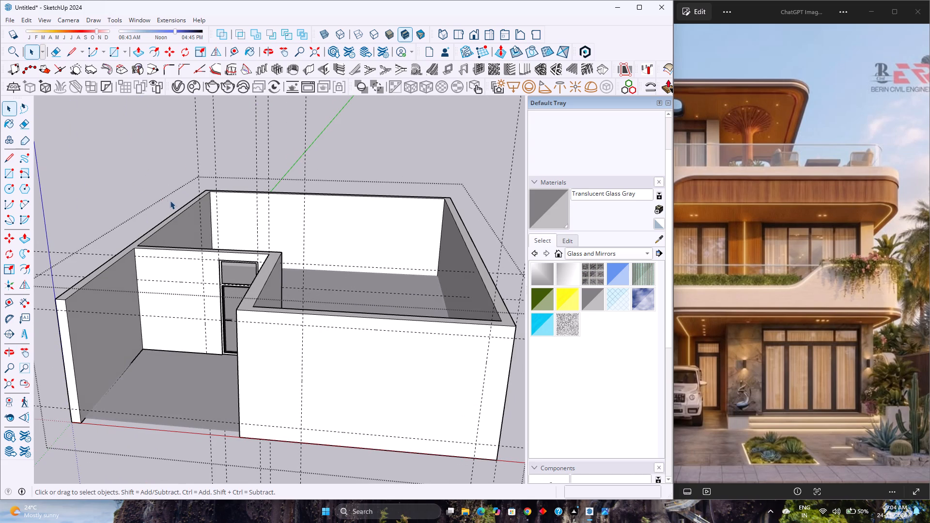
scroll(148, 192, down, 1)
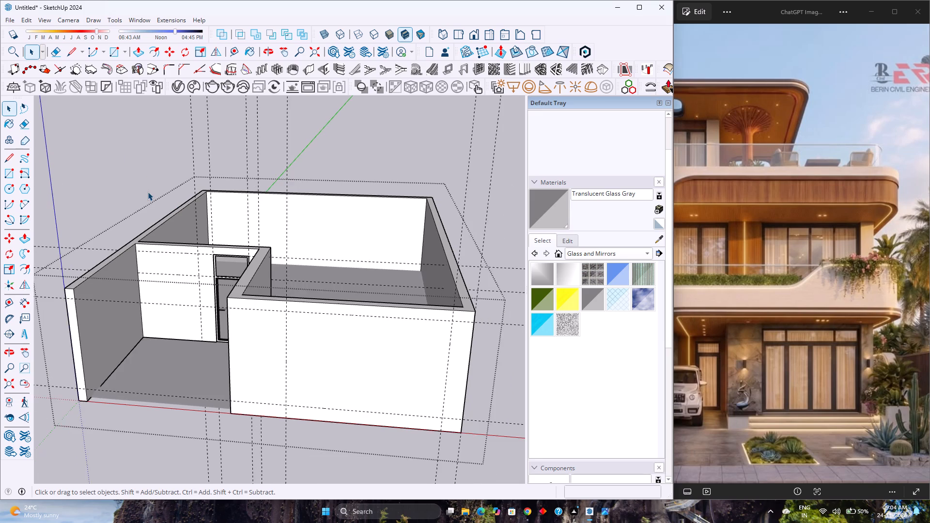
scroll(148, 192, down, 2)
middle_drag(356, 226, 282, 189)
middle_click(282, 189)
scroll(261, 219, up, 3)
middle_drag(260, 234, 293, 163)
scroll(294, 184, down, 2)
middle_drag(295, 180, 296, 260)
middle_click(296, 260)
scroll(285, 246, down, 4)
scroll(294, 194, up, 1)
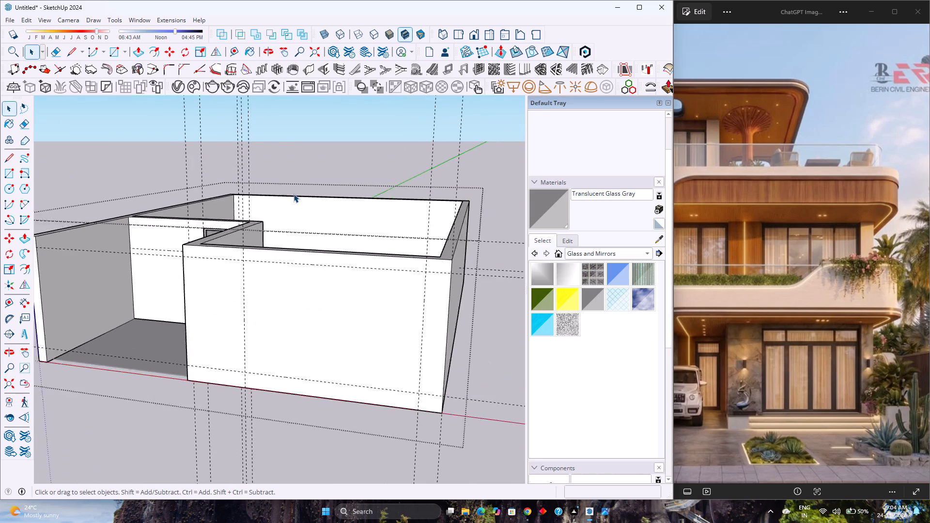
scroll(294, 194, up, 2)
middle_drag(294, 194, 307, 173)
middle_drag(363, 275, 318, 273)
scroll(256, 261, down, 4)
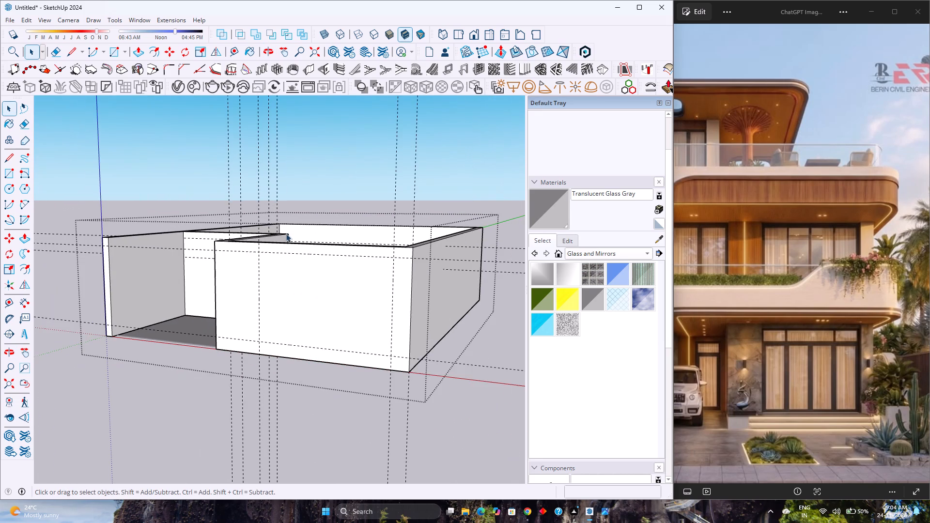
scroll(361, 162, up, 3)
middle_drag(361, 163, 351, 203)
scroll(325, 194, down, 2)
middle_drag(325, 194, 414, 231)
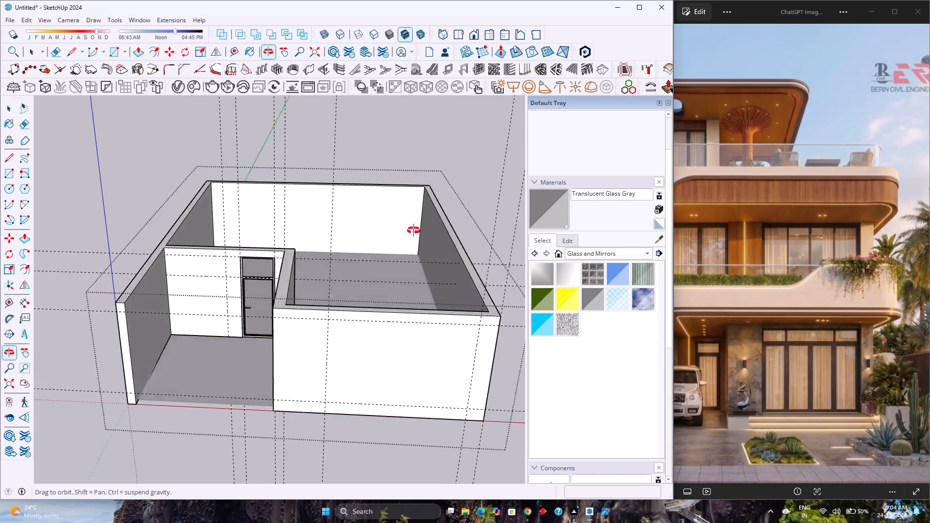
middle_drag(414, 231, 379, 166)
middle_click(379, 166)
scroll(215, 174, down, 5)
middle_click(401, 197)
middle_drag(401, 202, 373, 290)
Leave the wall group, reselect it and reopen it for editing at the front wall.
click(465, 232)
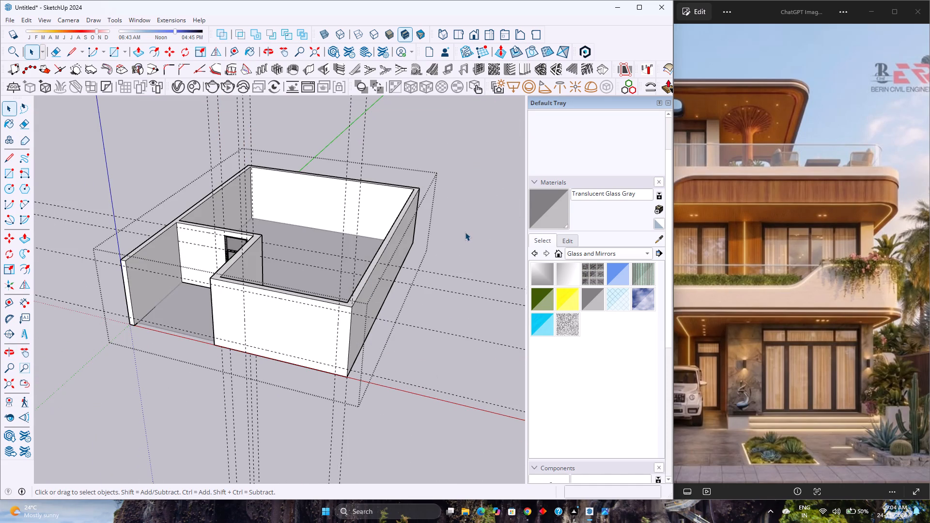
scroll(269, 286, up, 2)
click(280, 329)
double_click(313, 325)
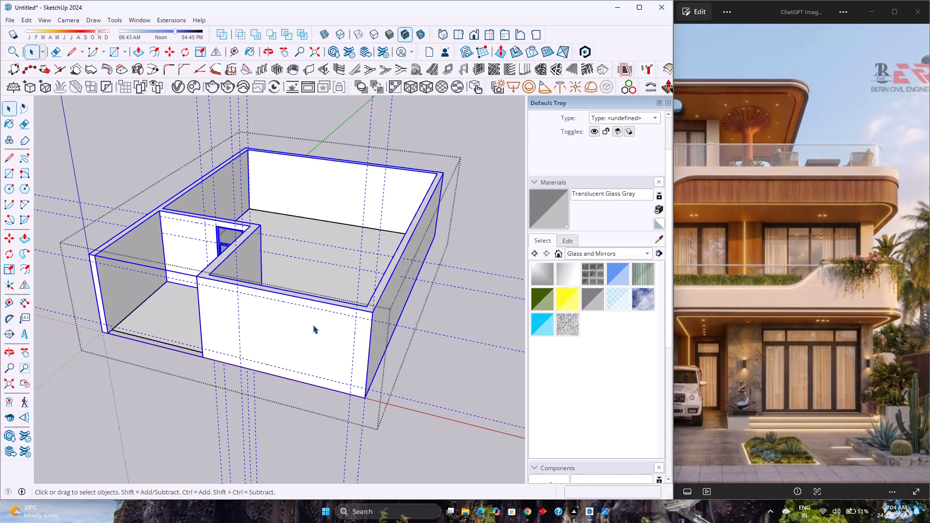
scroll(306, 325, down, 2)
scroll(306, 325, up, 4)
middle_drag(292, 333, 313, 259)
scroll(306, 261, up, 3)
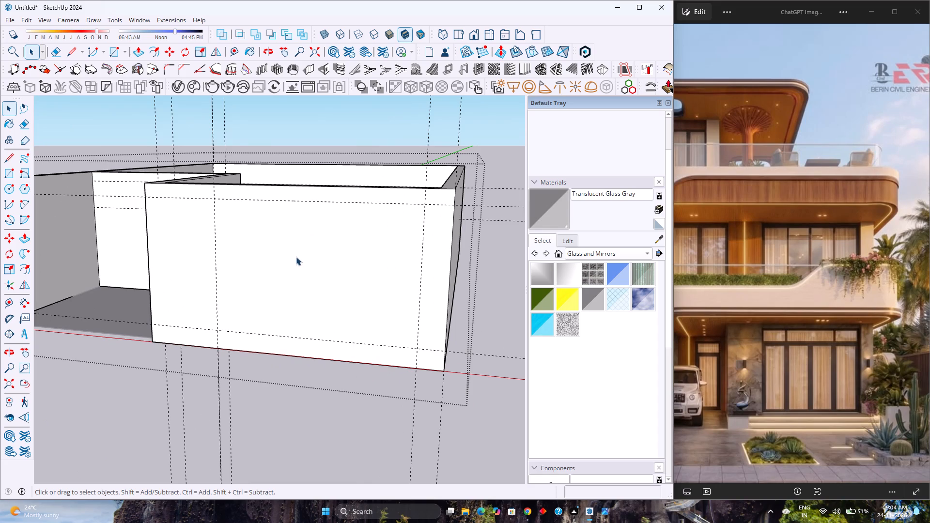
scroll(296, 257, down, 2)
scroll(296, 257, up, 2)
middle_drag(296, 257, 299, 297)
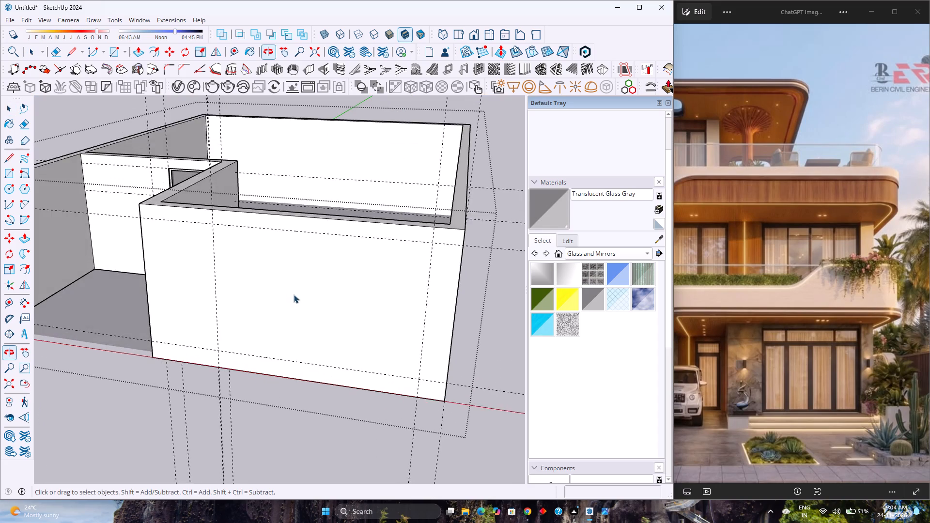
scroll(292, 289, down, 3)
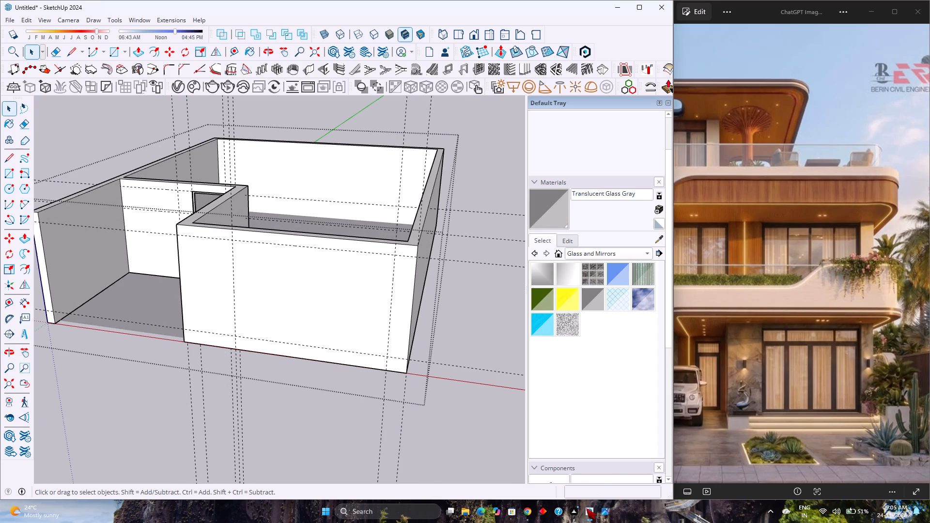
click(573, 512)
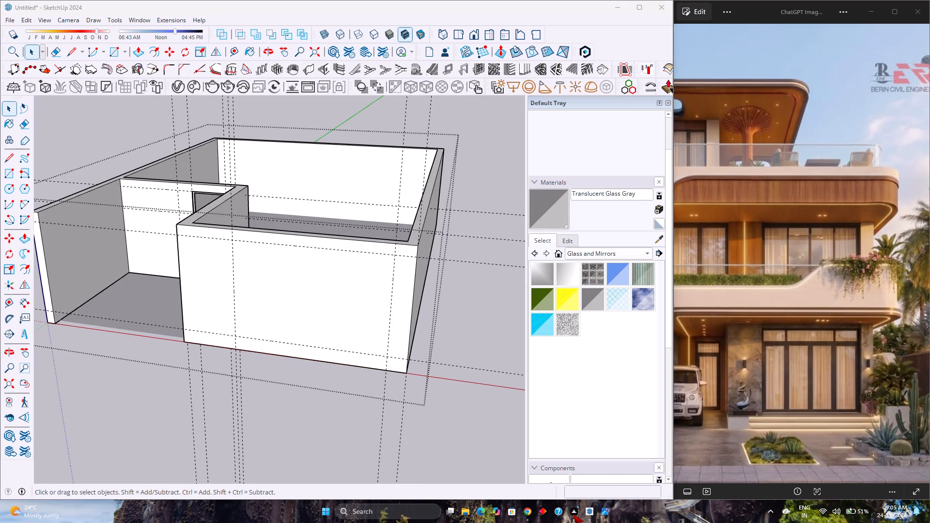
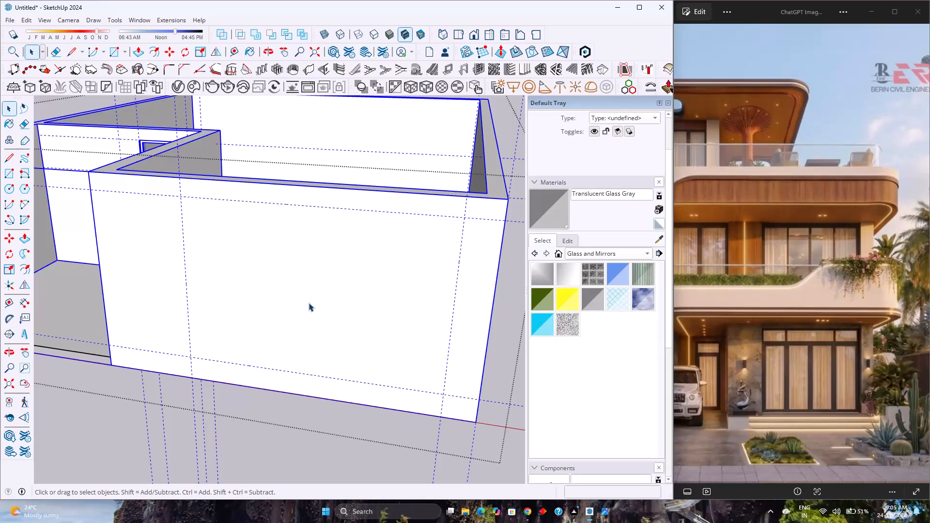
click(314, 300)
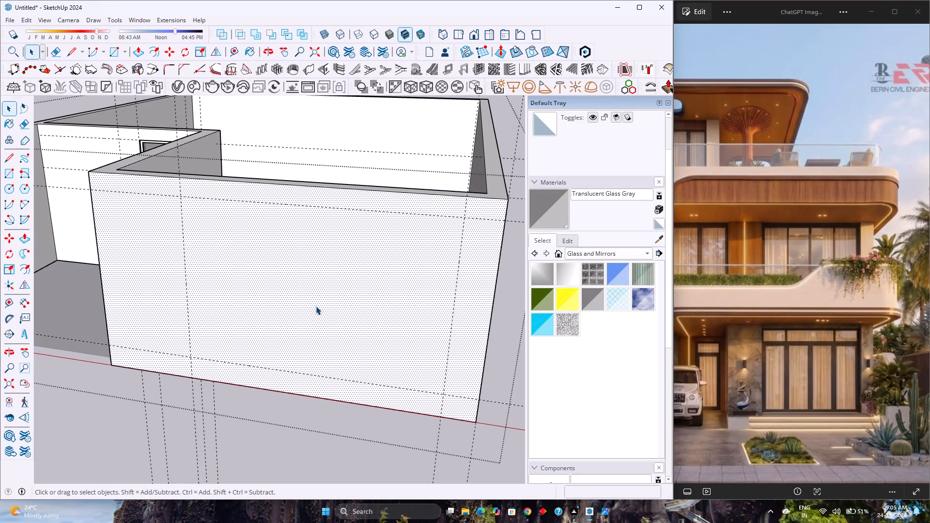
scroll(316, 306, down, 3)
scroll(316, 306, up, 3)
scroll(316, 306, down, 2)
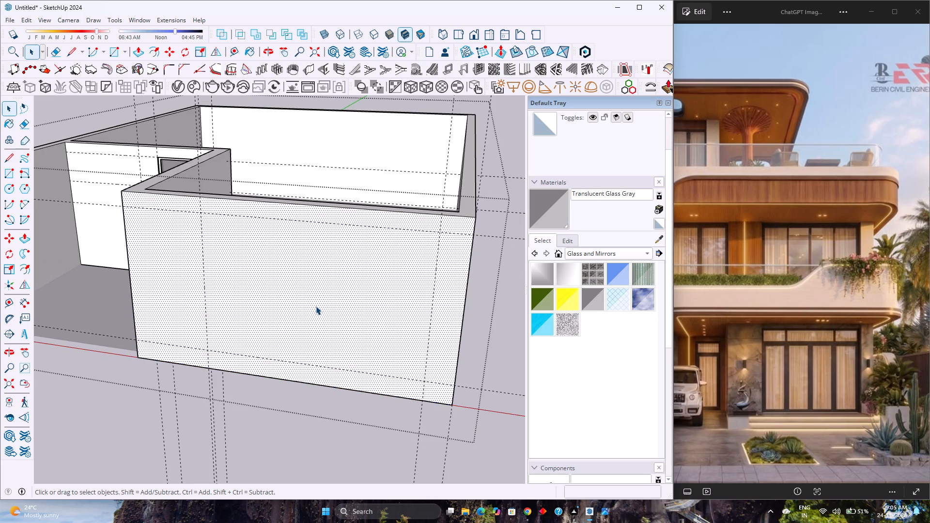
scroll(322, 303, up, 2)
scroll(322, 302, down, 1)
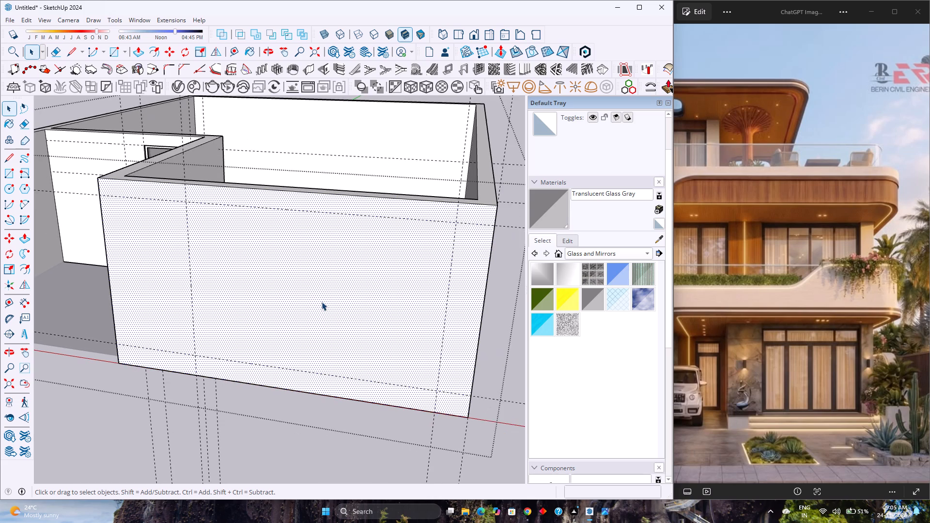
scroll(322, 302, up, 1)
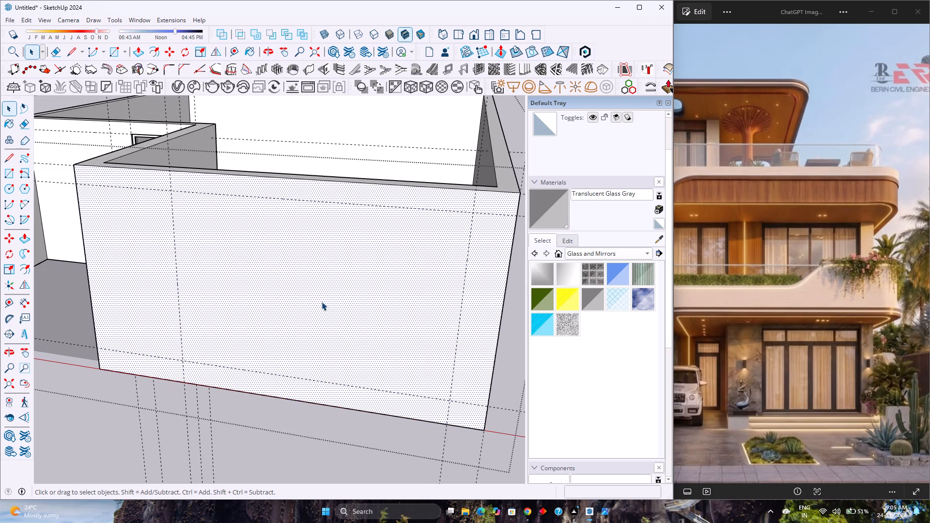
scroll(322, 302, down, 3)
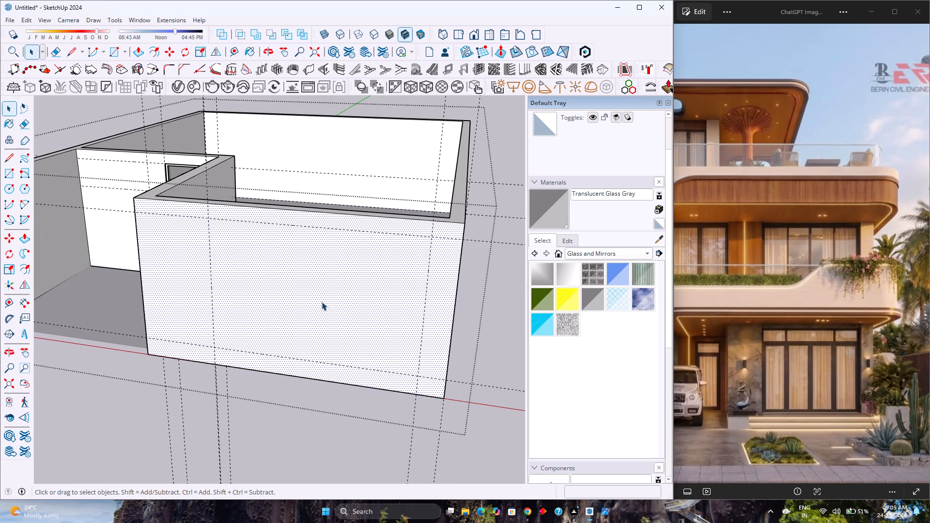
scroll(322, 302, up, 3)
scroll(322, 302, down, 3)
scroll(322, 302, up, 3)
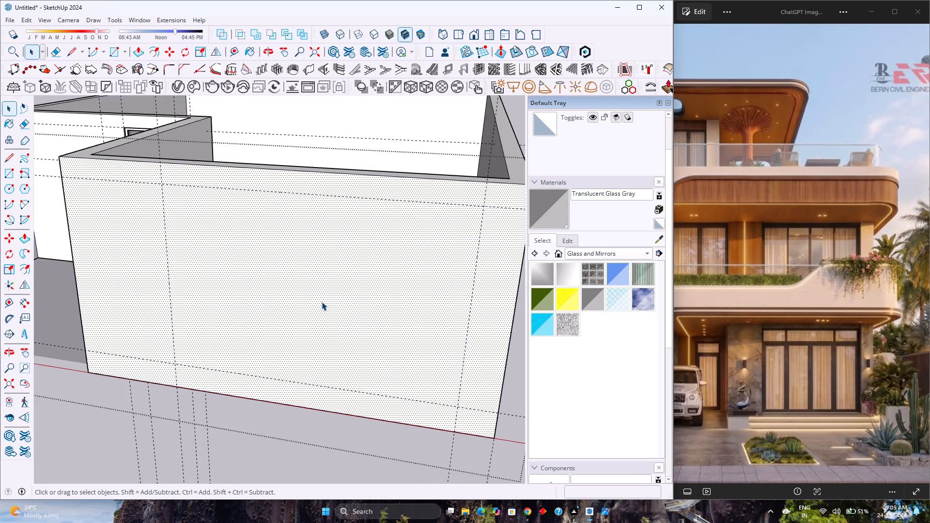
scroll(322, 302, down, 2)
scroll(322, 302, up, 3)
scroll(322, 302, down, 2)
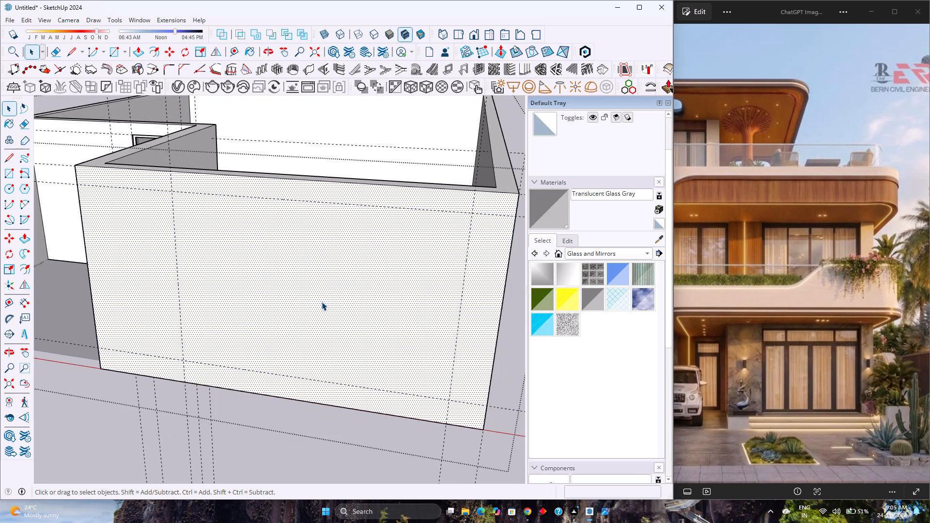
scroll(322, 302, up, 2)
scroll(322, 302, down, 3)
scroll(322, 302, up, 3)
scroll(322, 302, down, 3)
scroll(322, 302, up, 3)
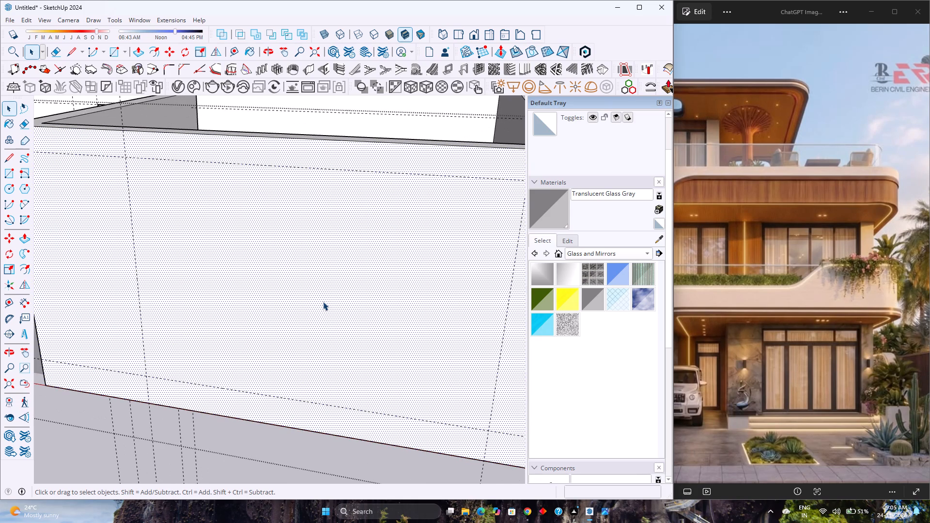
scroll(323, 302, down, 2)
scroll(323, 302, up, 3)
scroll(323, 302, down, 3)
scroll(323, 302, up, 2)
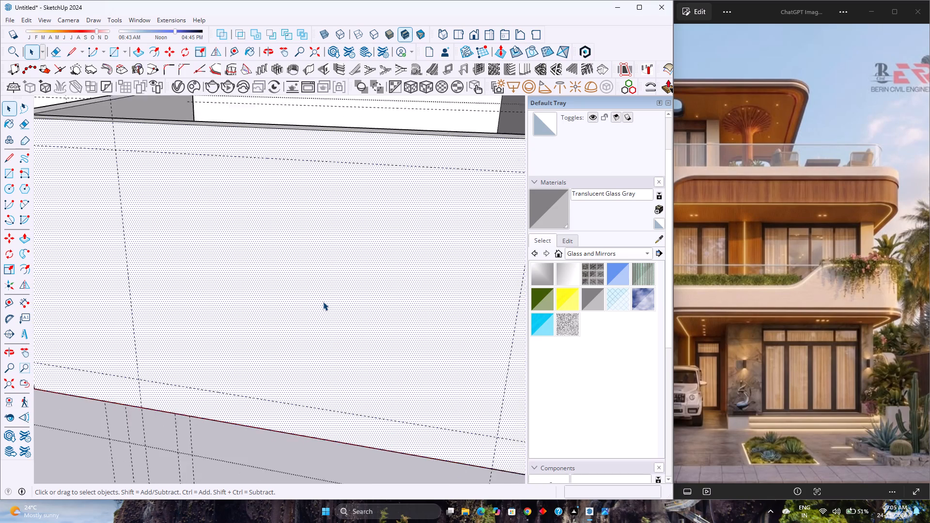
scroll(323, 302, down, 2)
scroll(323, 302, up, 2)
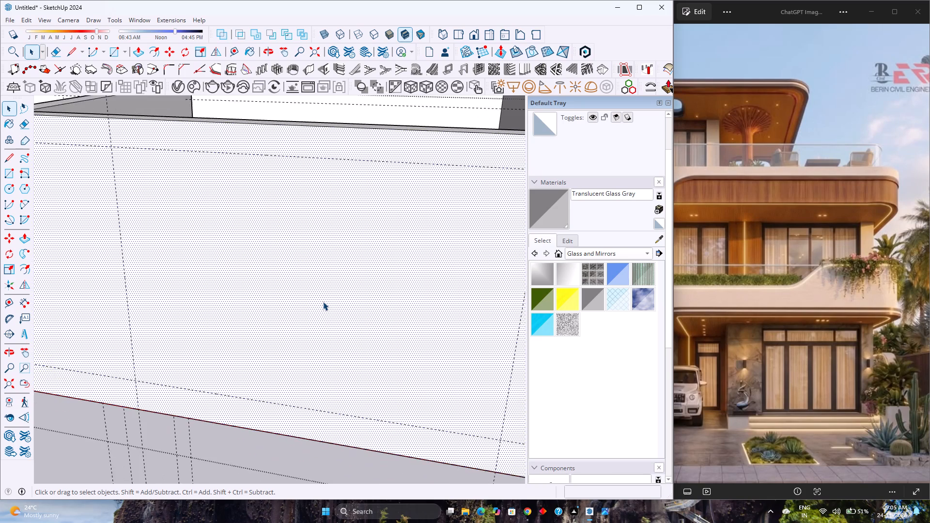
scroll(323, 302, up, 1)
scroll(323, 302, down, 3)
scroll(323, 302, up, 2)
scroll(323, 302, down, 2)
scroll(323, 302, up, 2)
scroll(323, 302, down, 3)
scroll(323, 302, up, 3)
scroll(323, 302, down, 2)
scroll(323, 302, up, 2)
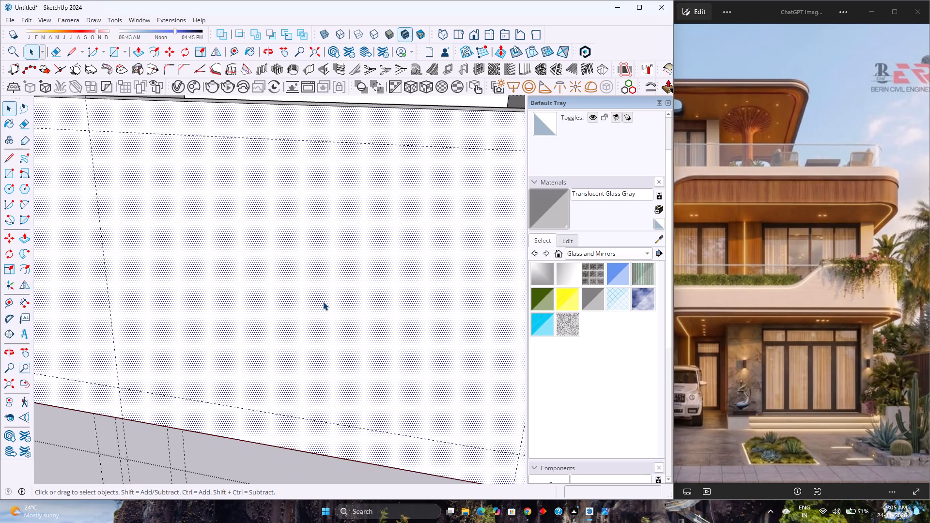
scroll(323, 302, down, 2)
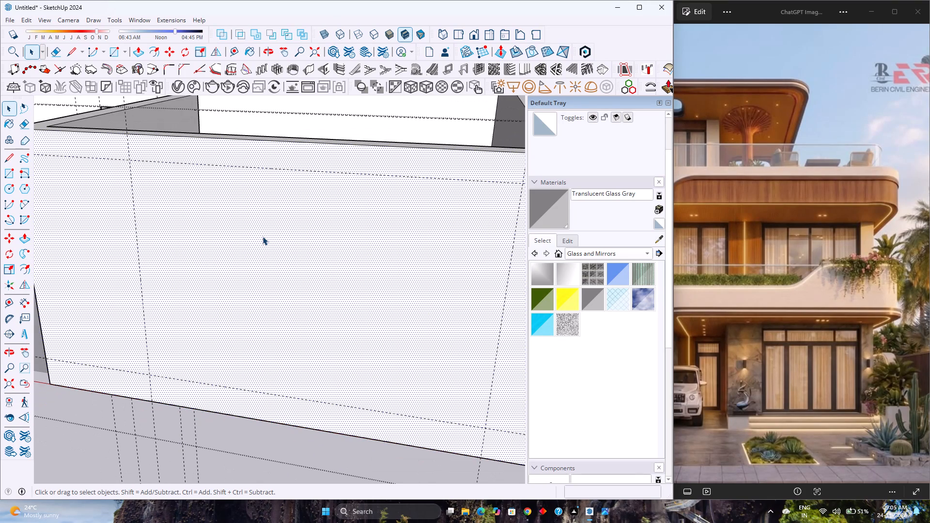
Draw a 12' by 8' rectangle on the front wall's outer face between the guide line intersections.
scroll(262, 236, down, 7)
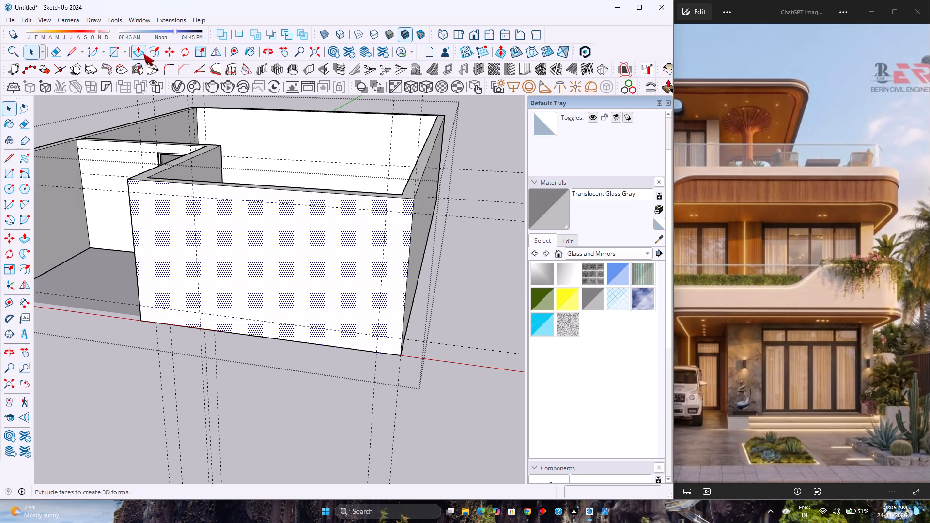
click(11, 174)
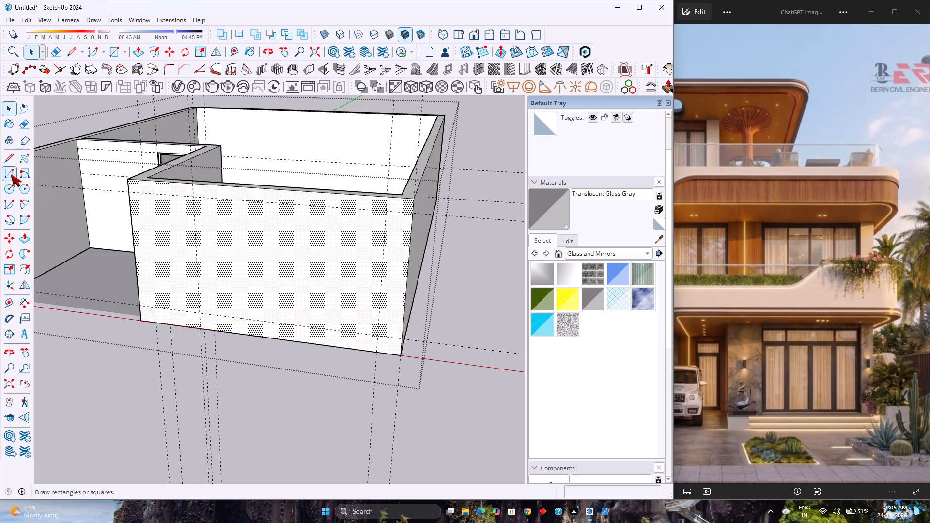
click(194, 194)
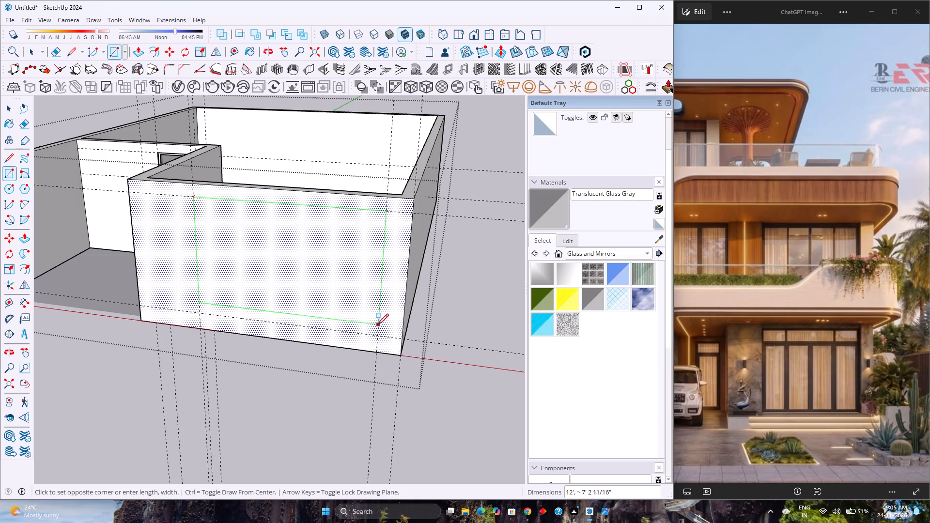
click(380, 334)
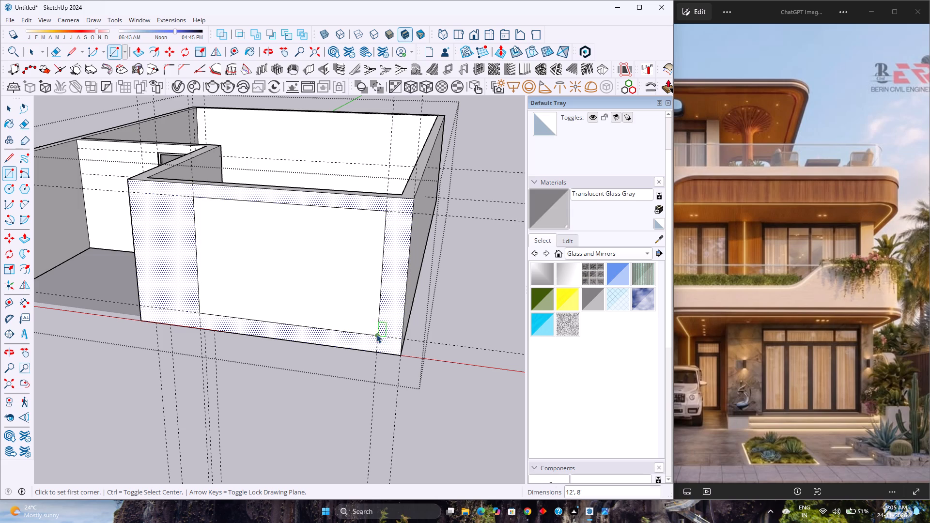
key(space)
key(Escape)
click(317, 261)
double_click(303, 254)
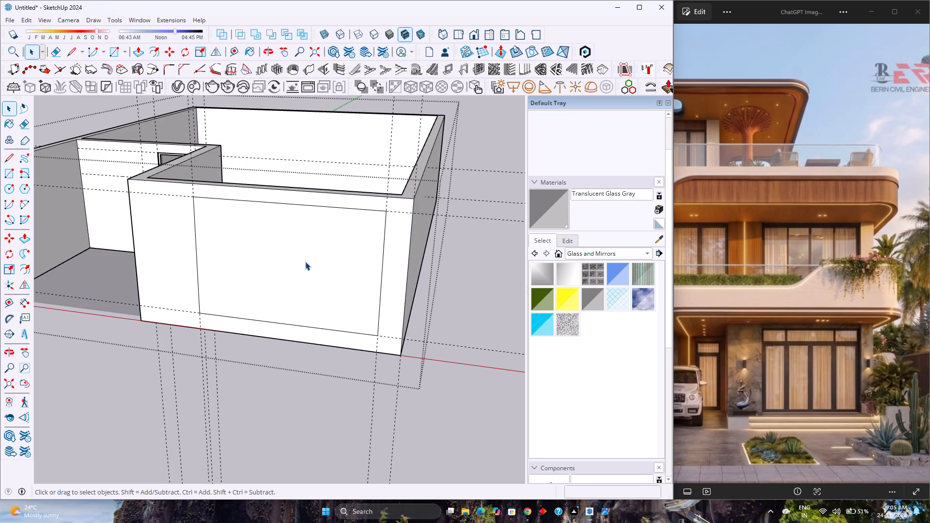
Push the rectangle 9" through the full thickness of the front wall to cut the glazed opening.
scroll(299, 270, down, 3)
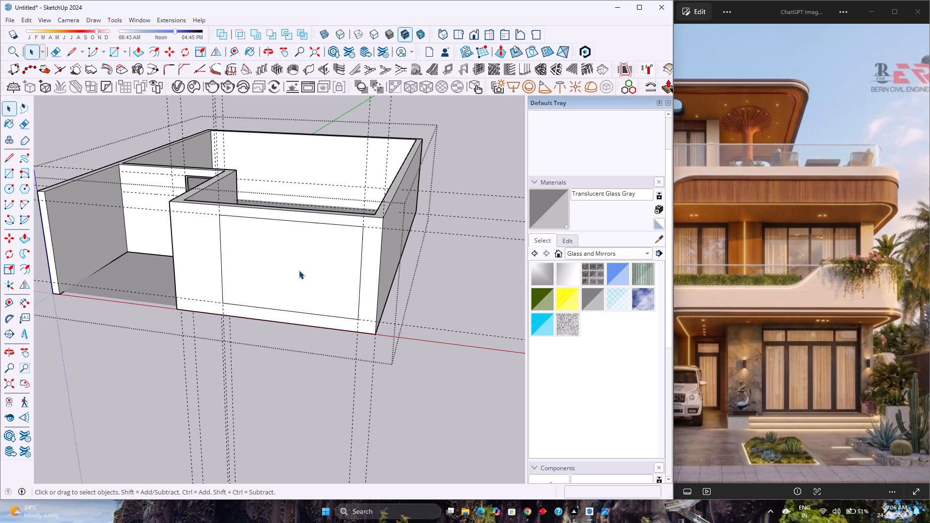
scroll(299, 270, up, 3)
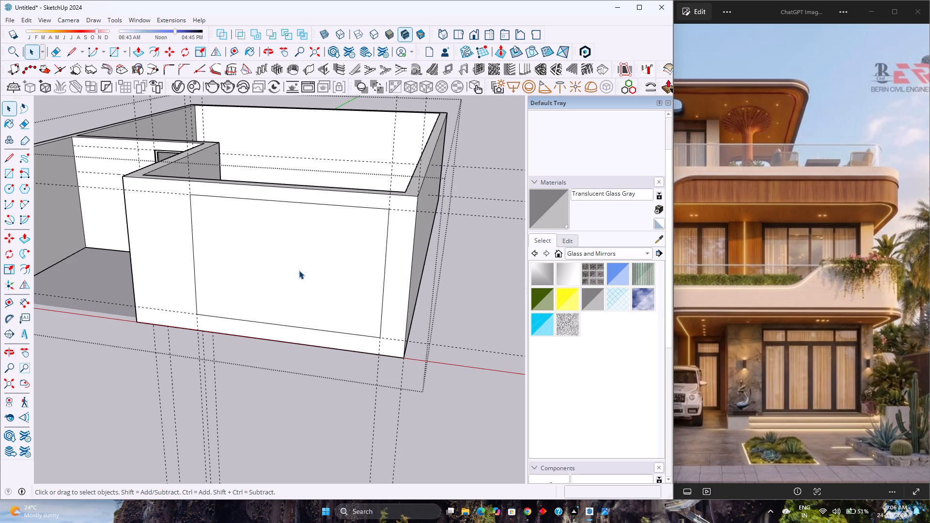
scroll(299, 270, down, 3)
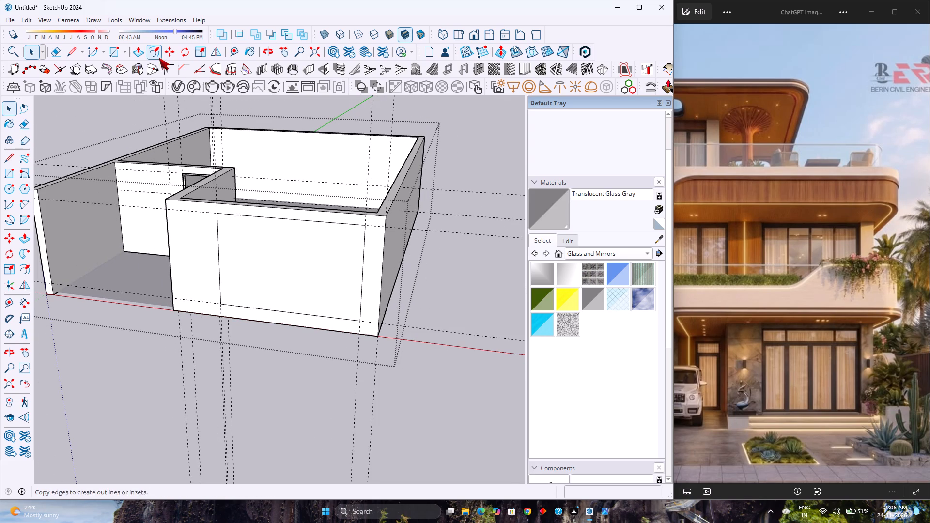
click(141, 54)
click(246, 245)
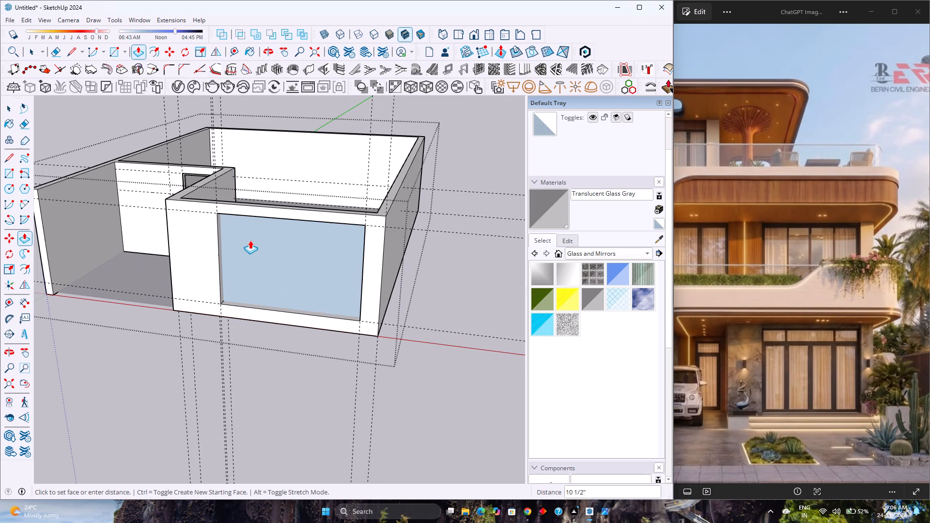
scroll(268, 210, up, 2)
middle_drag(297, 256, 315, 304)
middle_click(315, 305)
middle_click(315, 305)
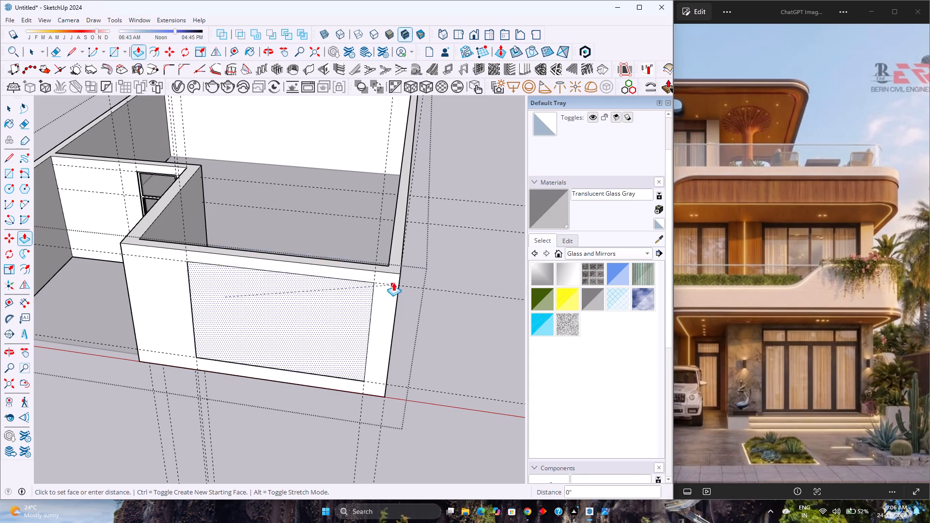
click(388, 266)
scroll(292, 300, down, 2)
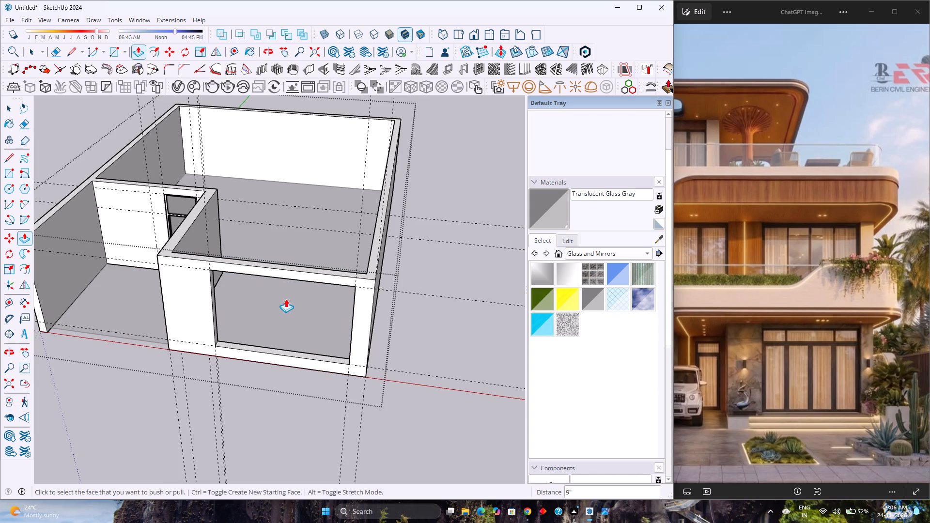
key(space)
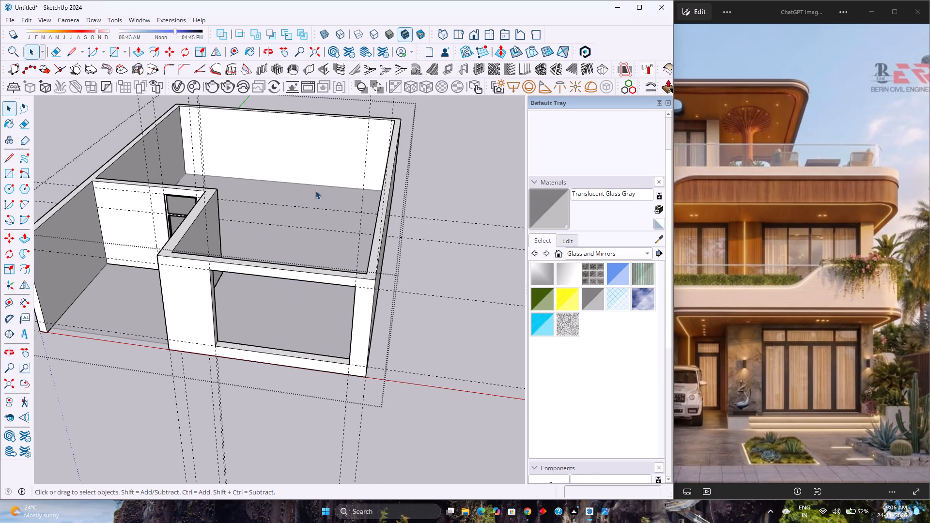
Draw a 12' line along the opening's outer bottom edge, corner to corner, to fill the opening with a face.
scroll(315, 200, down, 2)
scroll(315, 200, up, 3)
scroll(315, 200, down, 2)
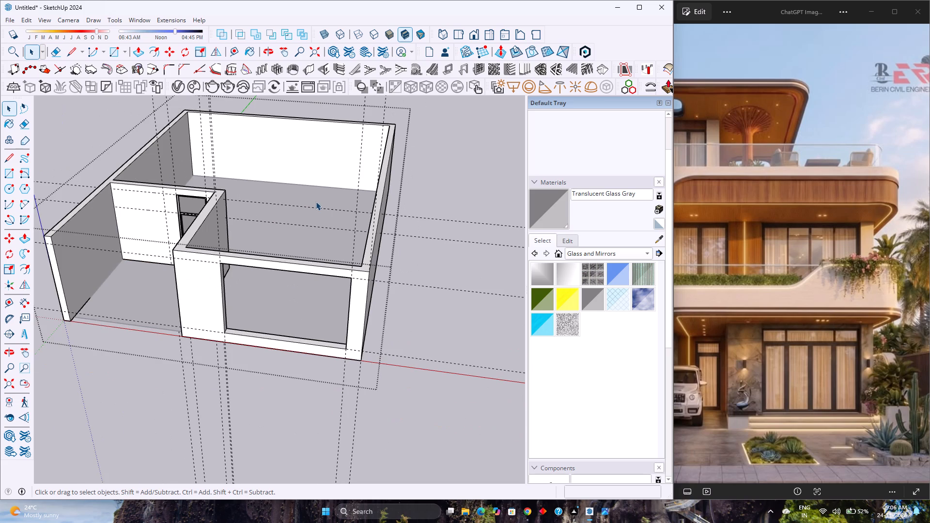
scroll(265, 245, down, 2)
scroll(302, 315, up, 2)
middle_drag(272, 319, 240, 287)
middle_click(240, 287)
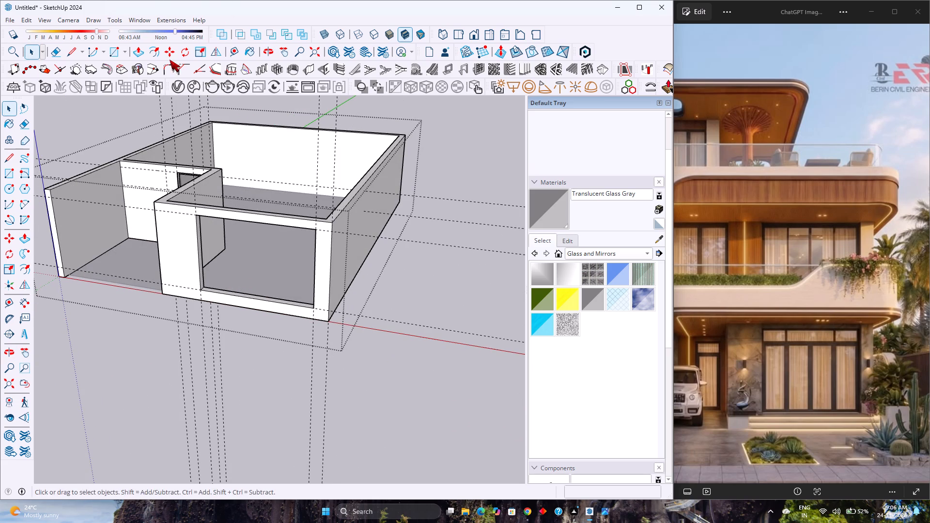
click(66, 57)
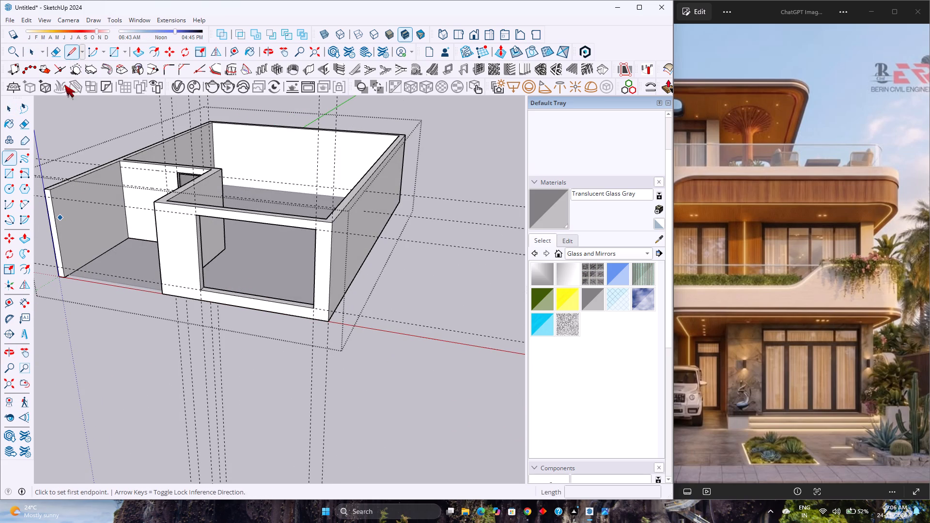
click(198, 292)
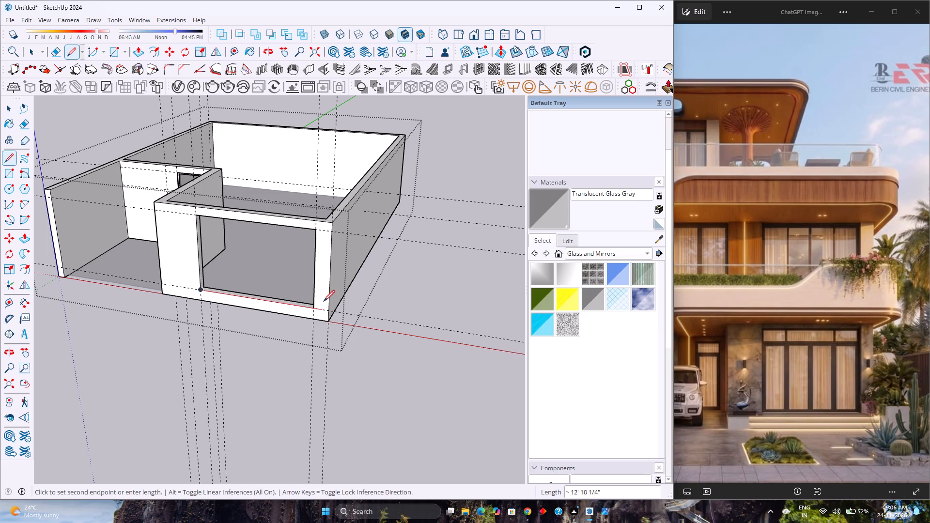
click(314, 307)
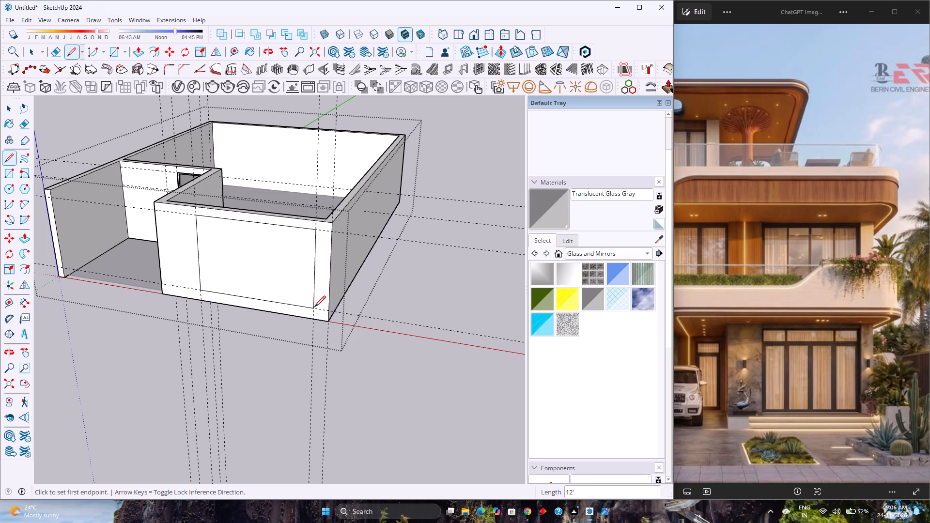
key(space)
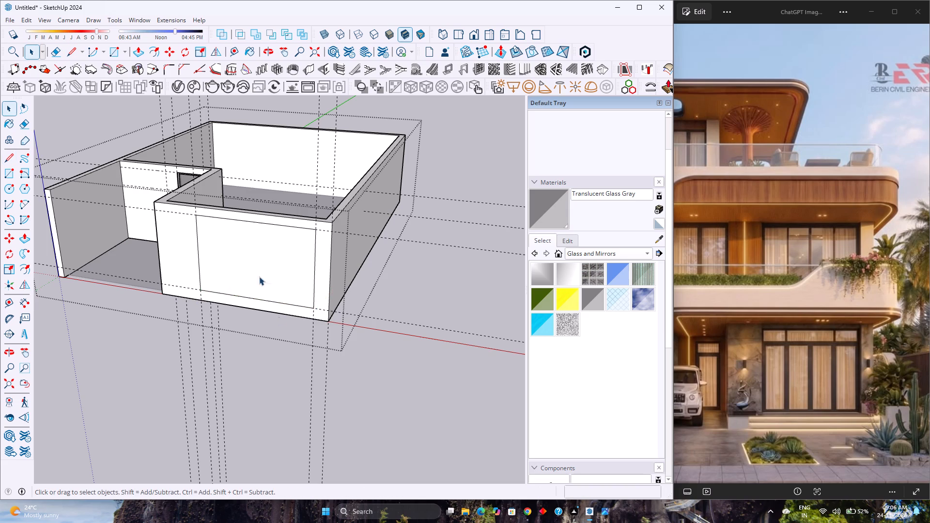
Make a separate group from the face filling the front opening and its bounding edges.
triple_click(256, 263)
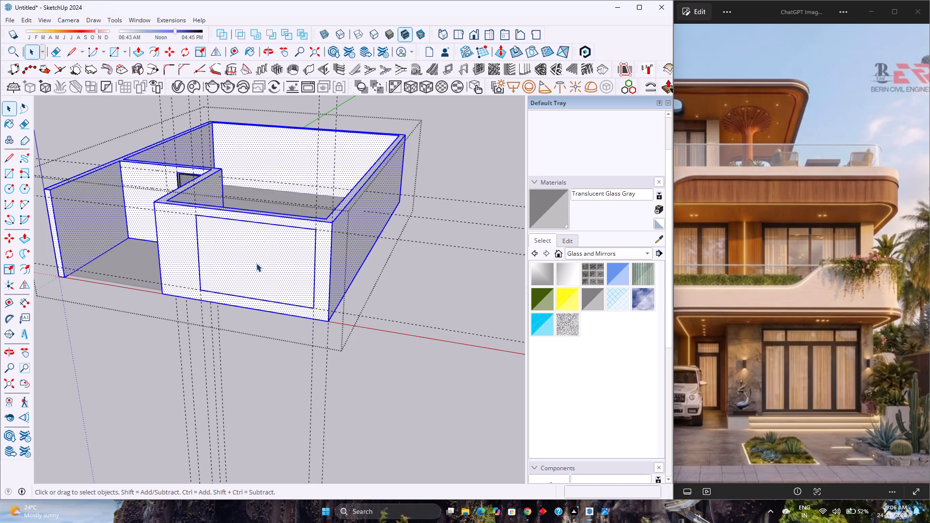
double_click(256, 262)
right_click(256, 262)
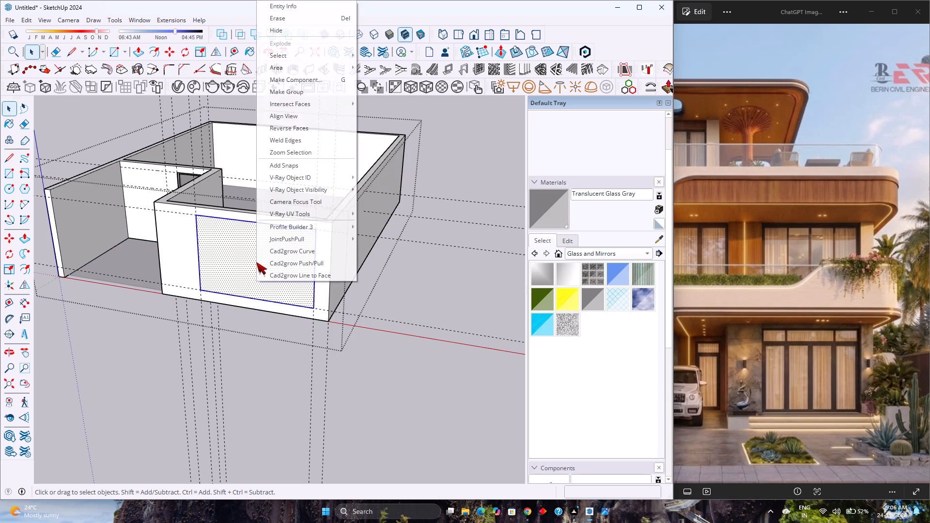
click(282, 95)
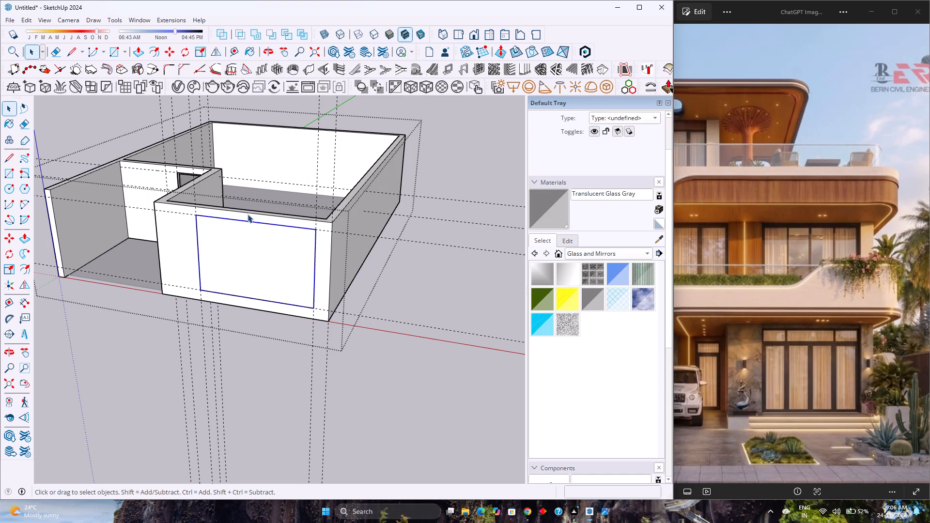
Inside the front opening's group, offset the face's boundary 2" inward to outline the outer frame.
double_click(255, 244)
scroll(256, 246, up, 3)
click(256, 246)
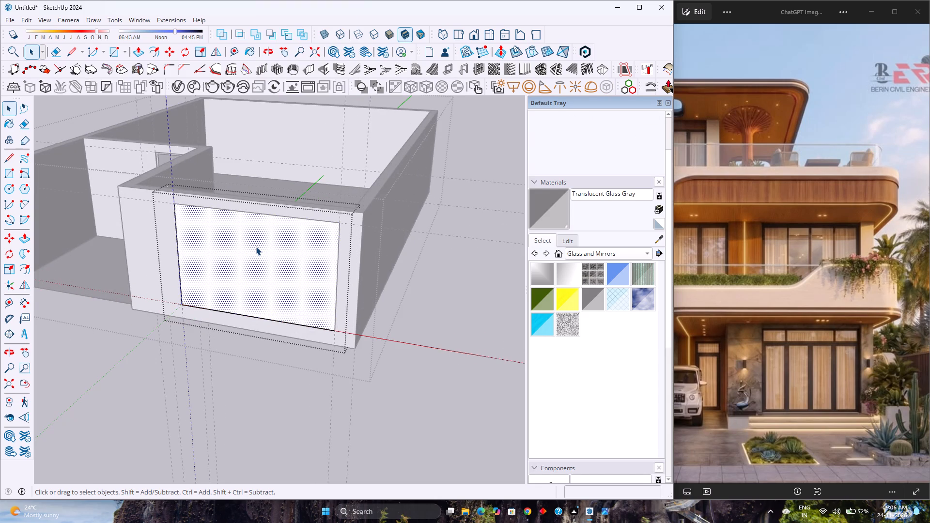
scroll(261, 252, up, 3)
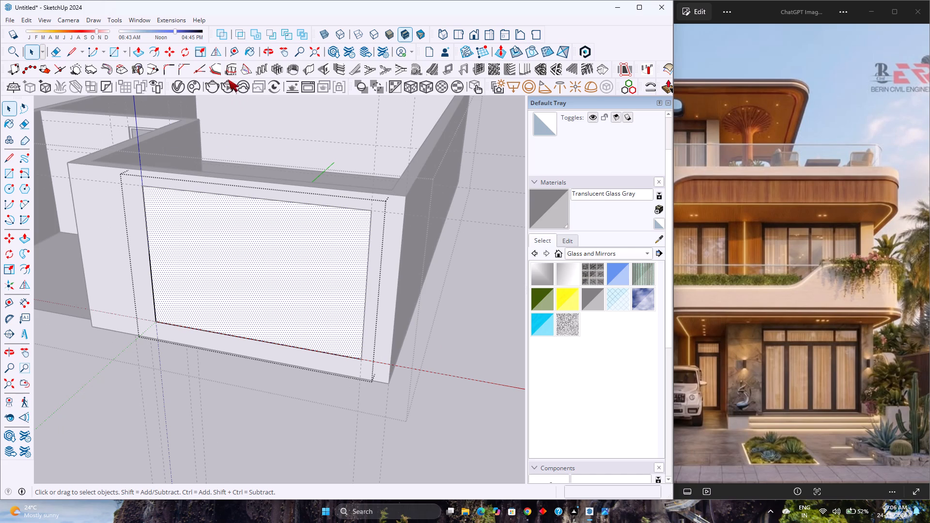
click(156, 53)
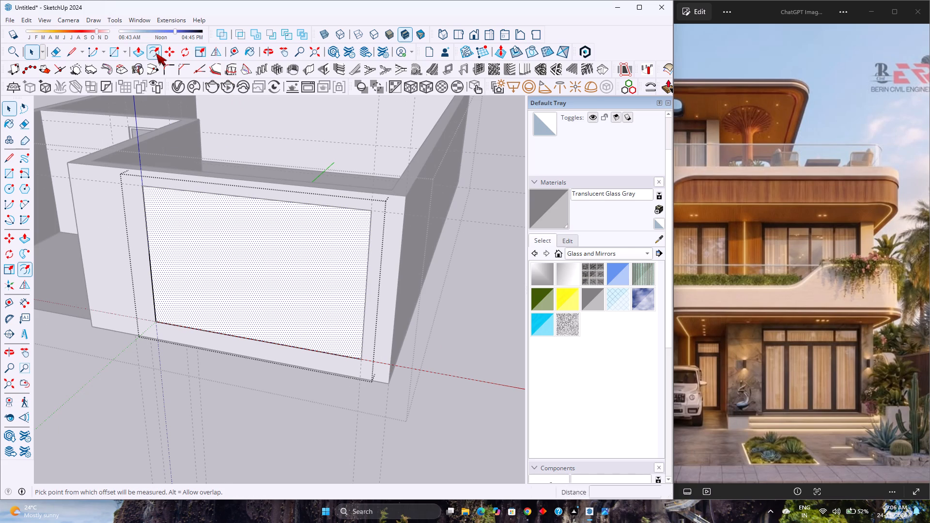
click(165, 286)
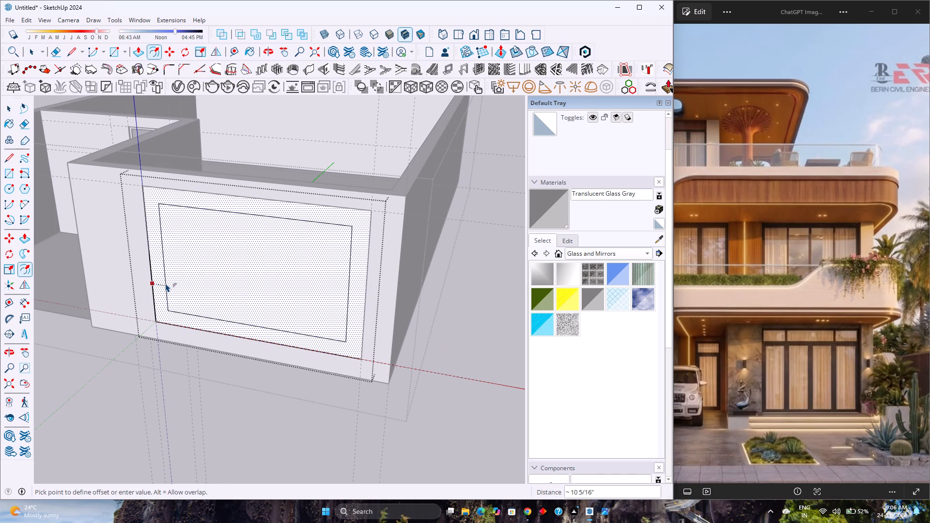
key(2)
key(Return)
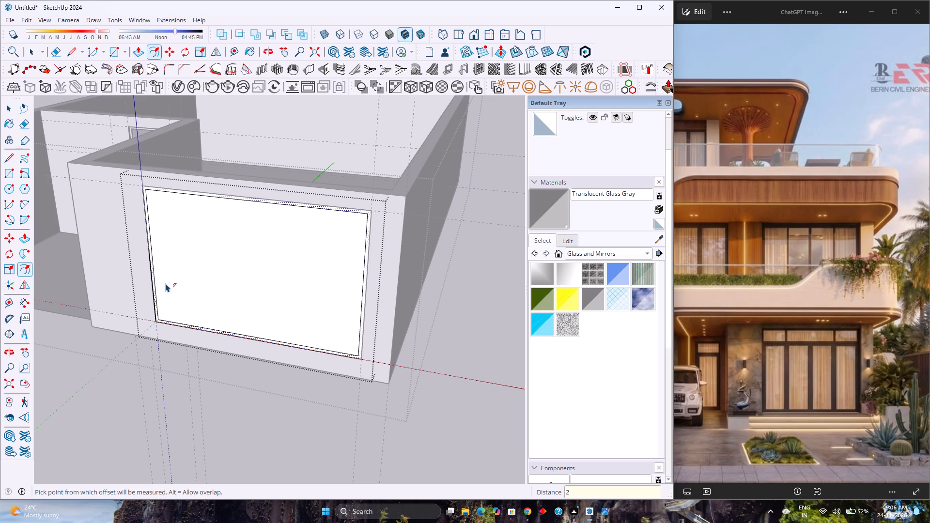
key(space)
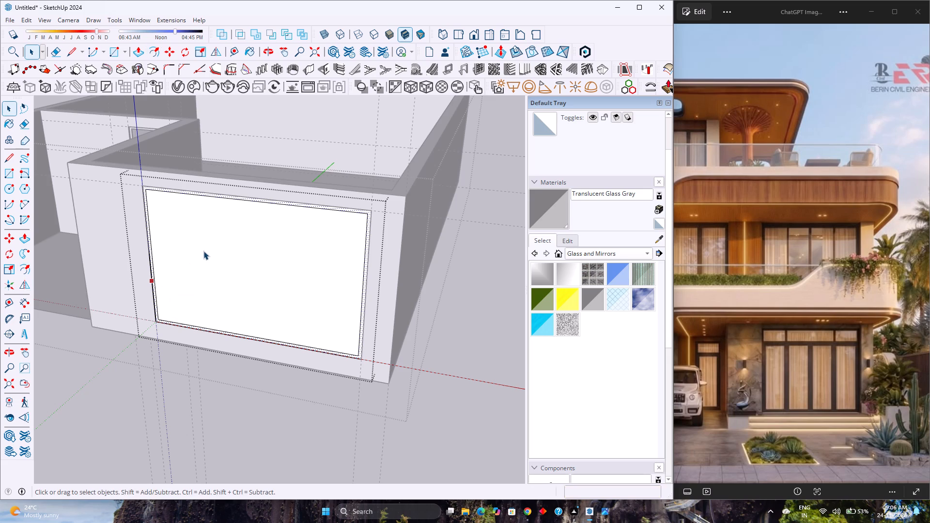
Copy the inner frame's top edge 1'6" straight down to mark the upper side of a transom bar.
click(203, 251)
scroll(204, 246, up, 2)
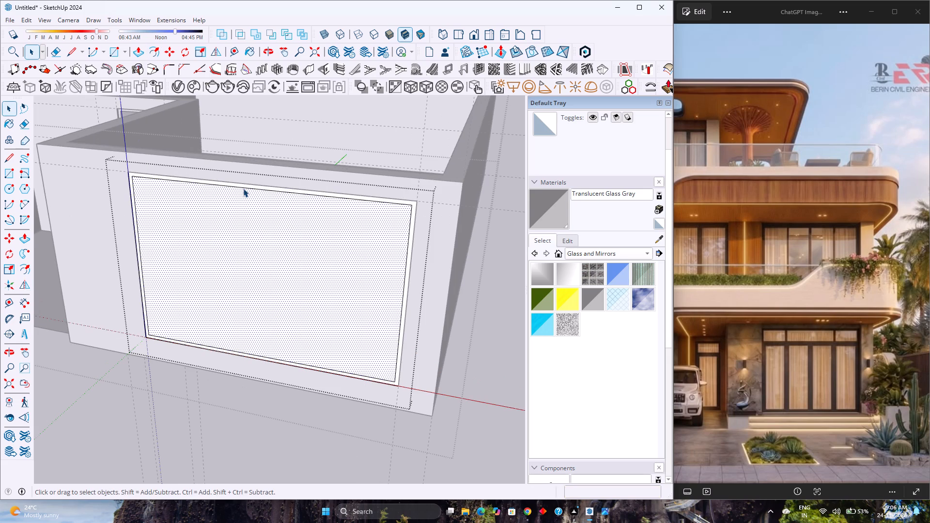
click(243, 188)
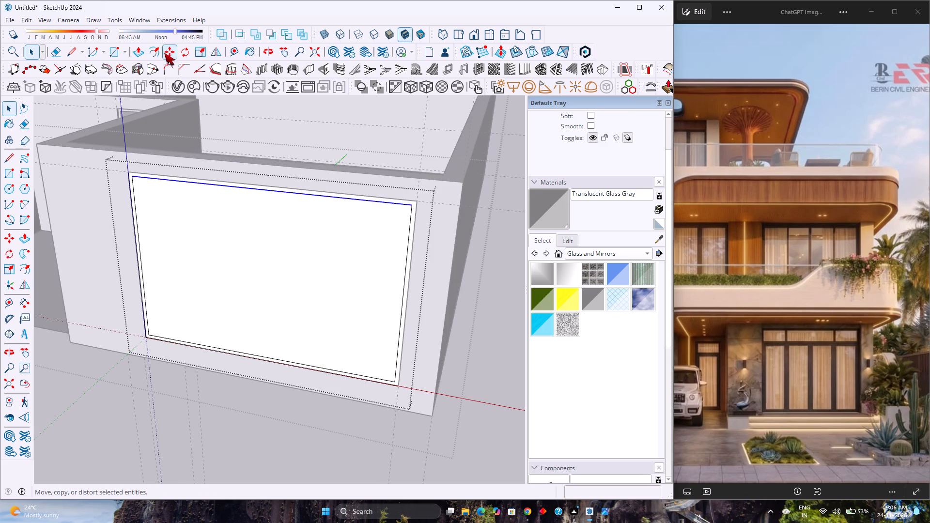
click(167, 52)
key(m)
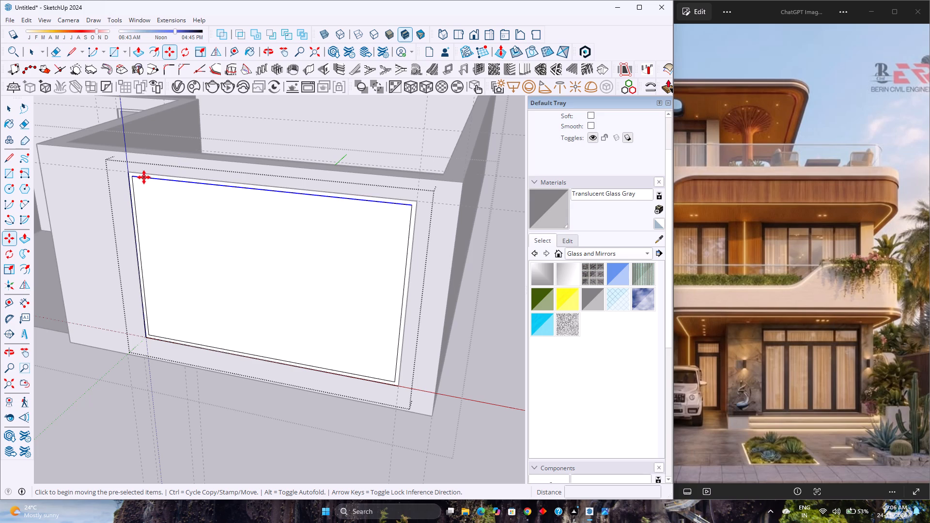
click(135, 178)
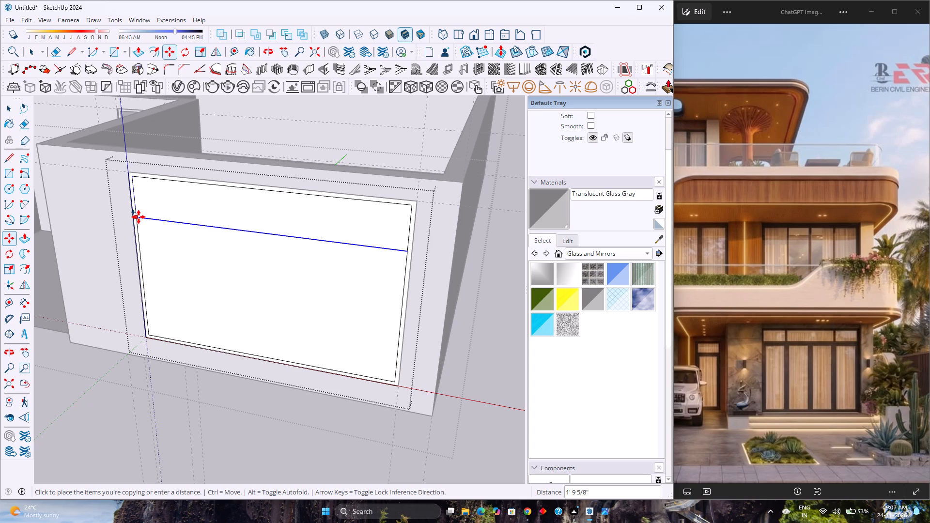
text(1'6)
key(Return)
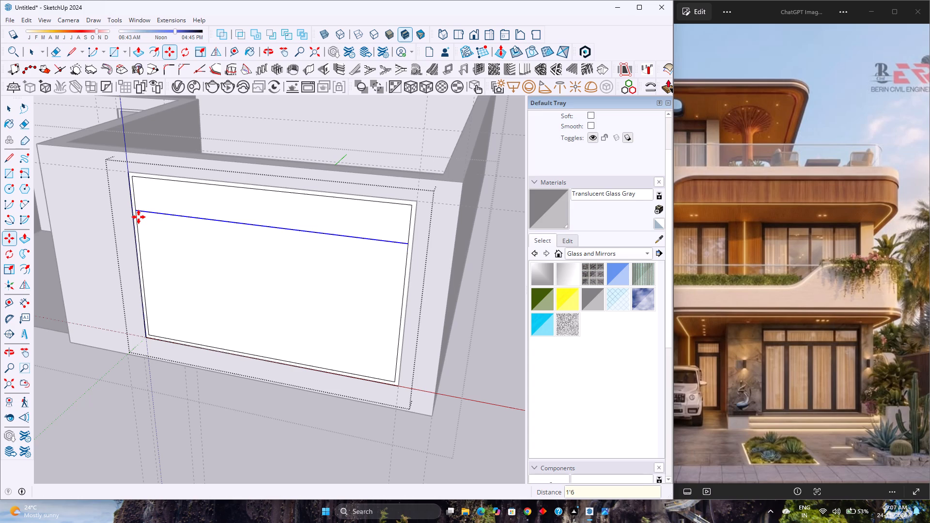
Copy the transom line 2" straight down along the vertical axis to give the bar its thickness.
scroll(139, 217, up, 1)
scroll(139, 217, down, 2)
middle_drag(151, 231, 211, 188)
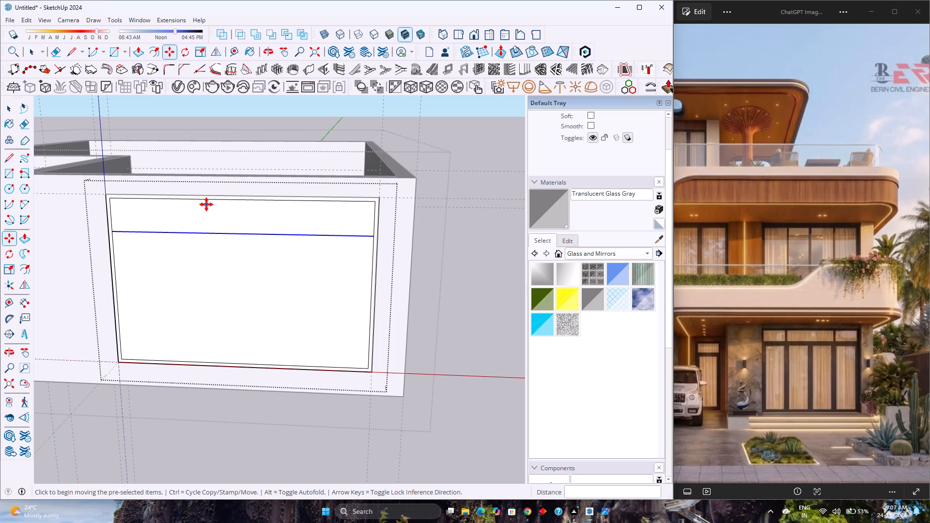
scroll(206, 204, down, 3)
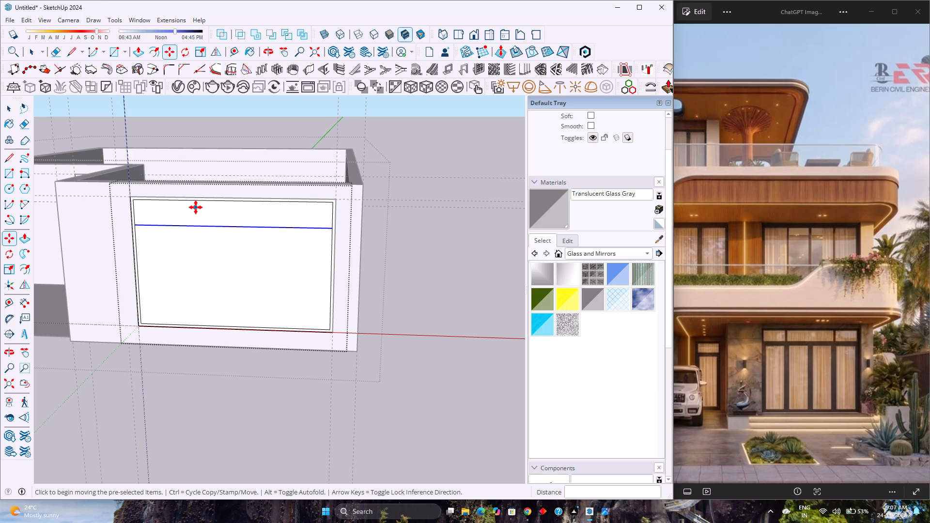
scroll(159, 251, up, 2)
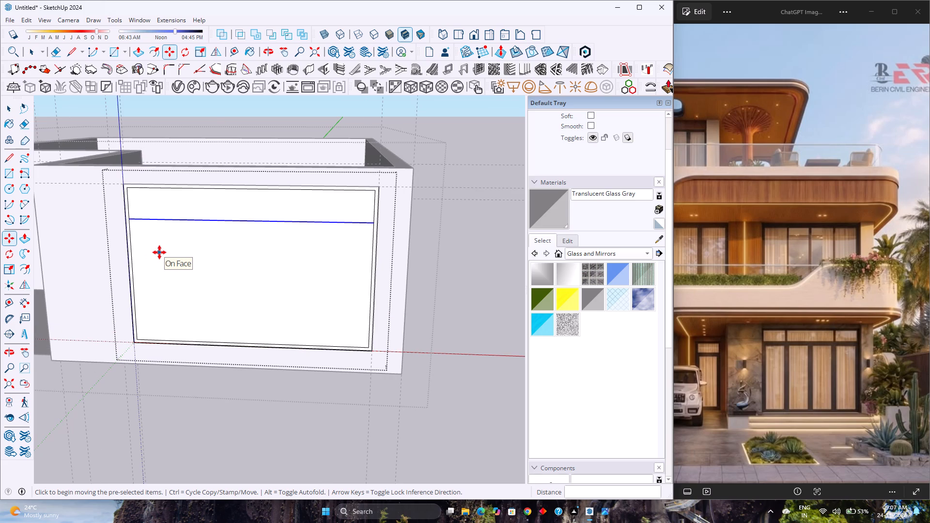
scroll(107, 218, up, 3)
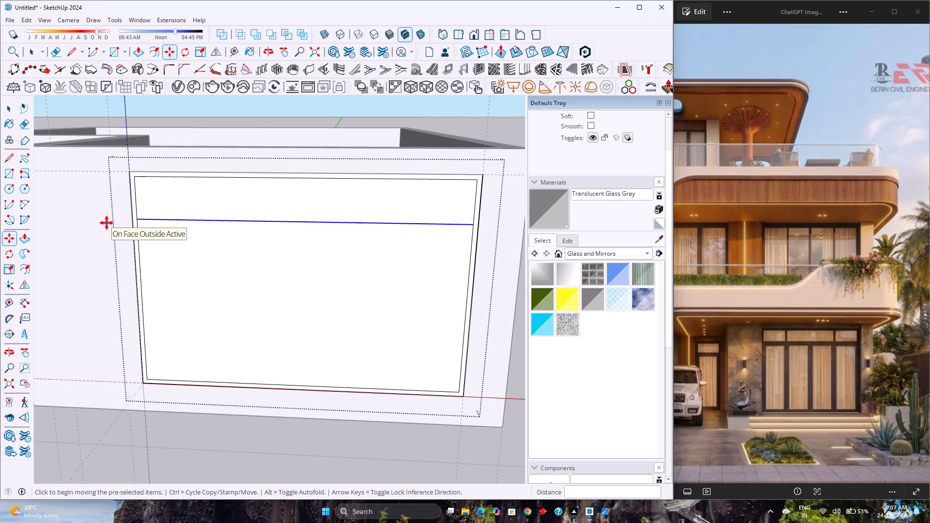
scroll(120, 223, up, 2)
scroll(120, 223, down, 1)
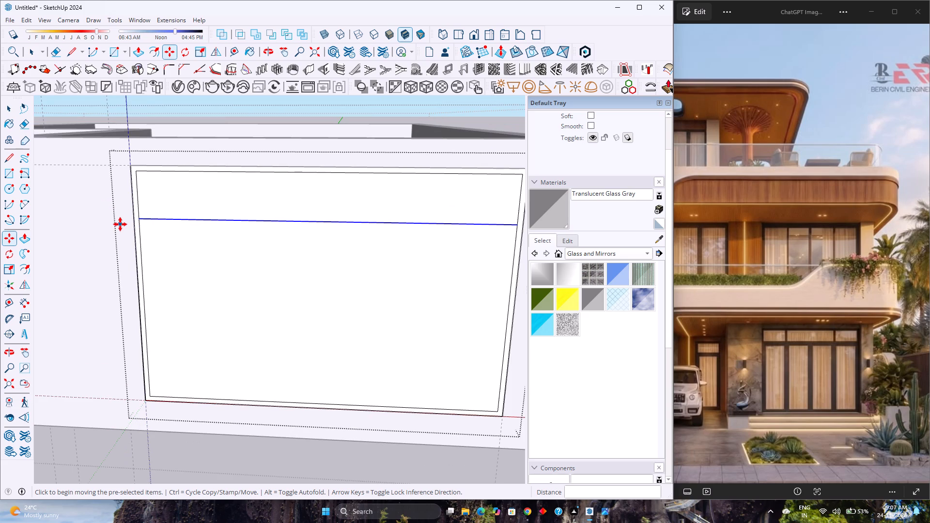
scroll(120, 224, down, 3)
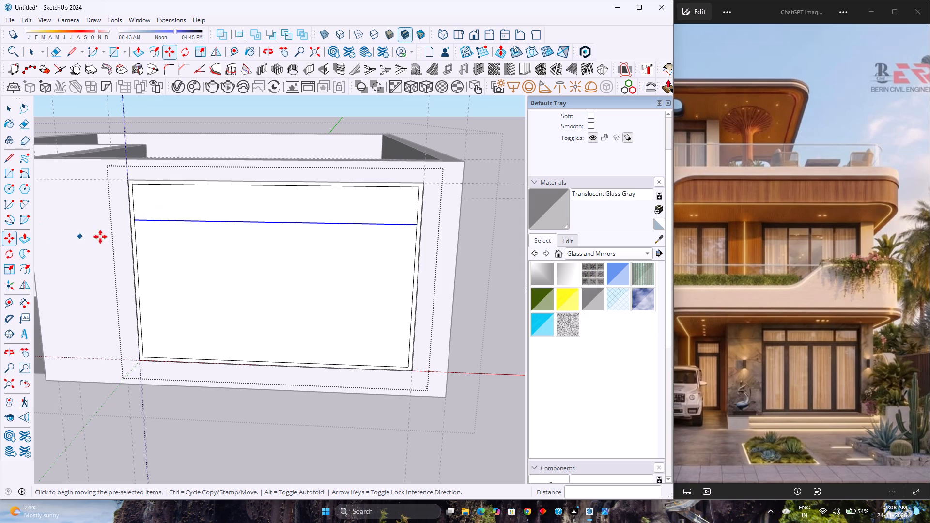
scroll(140, 223, up, 4)
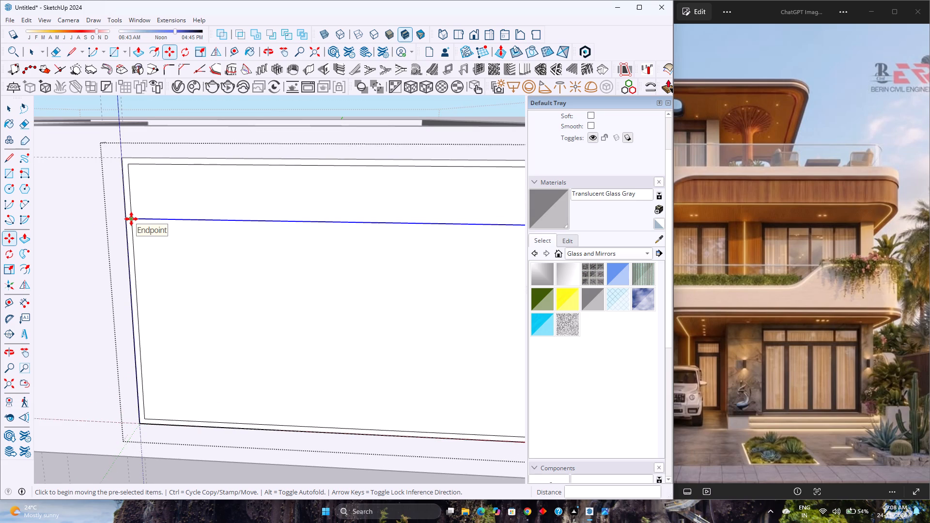
click(131, 219)
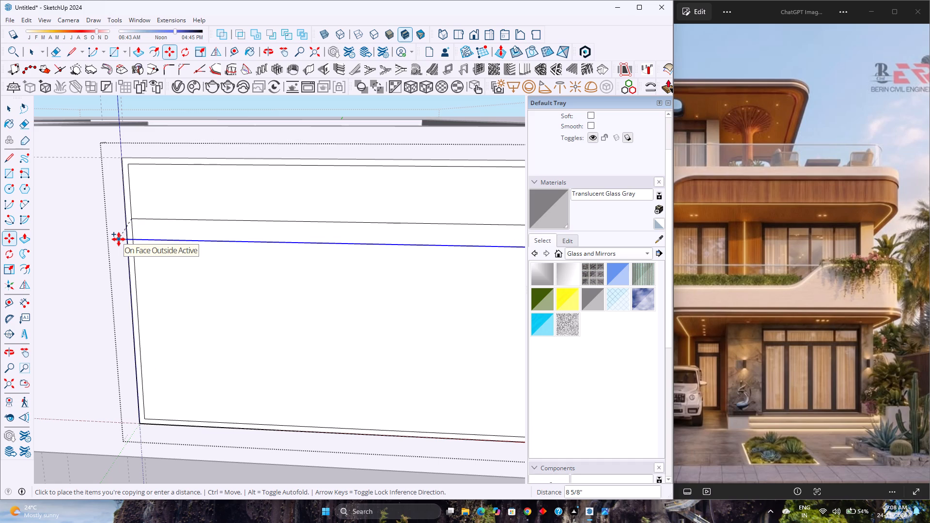
key(Up)
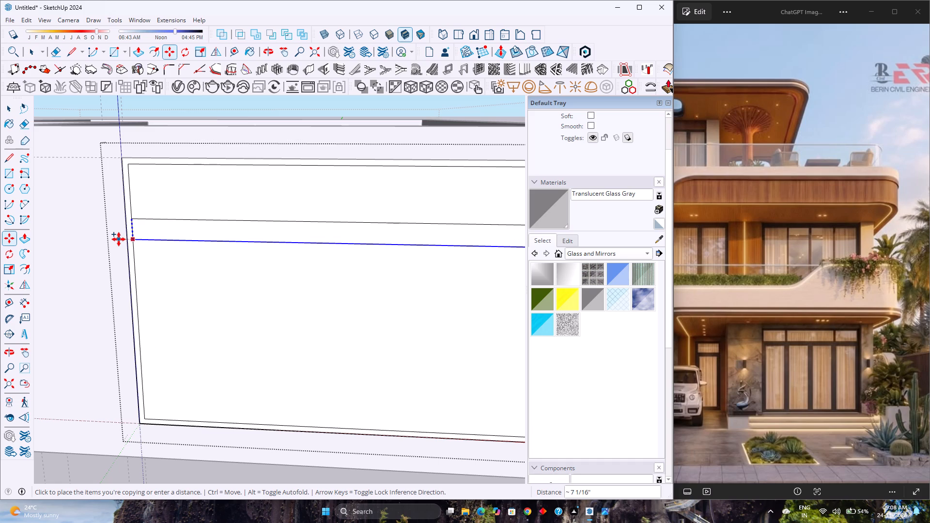
key(2)
key(Return)
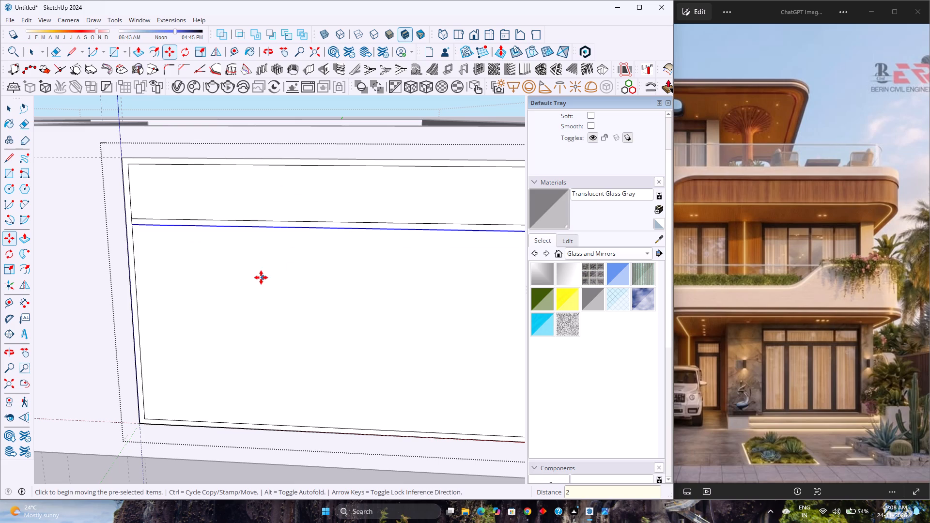
Erase the short edge segments at both ends of the transom bar so it merges with the outer frame.
scroll(258, 279, down, 4)
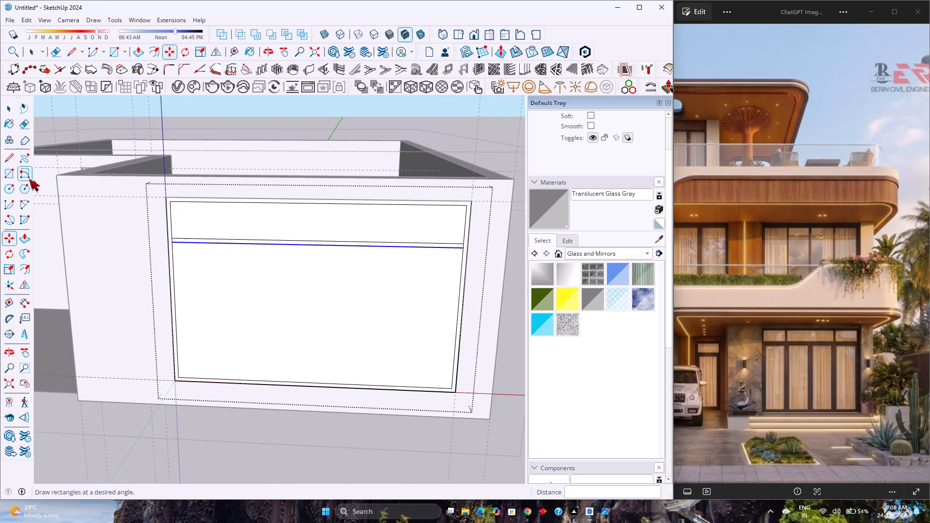
click(26, 127)
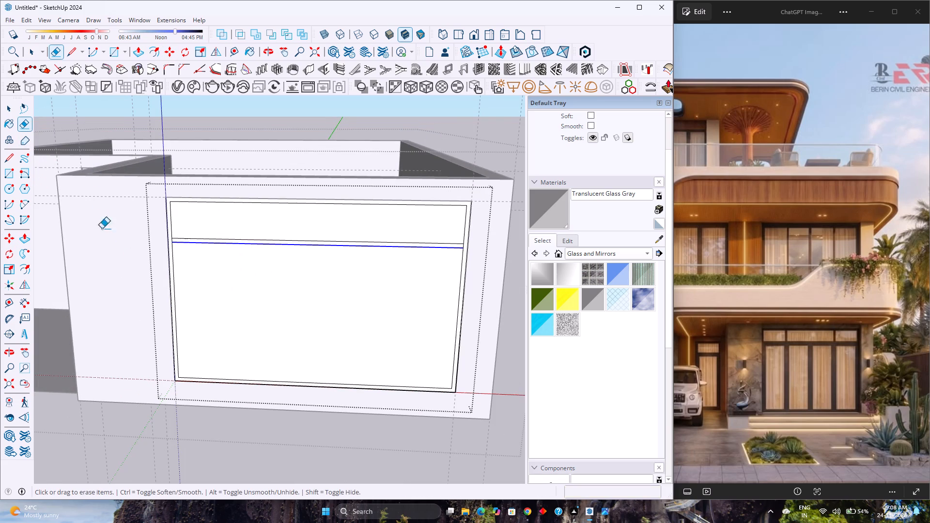
scroll(179, 237, up, 7)
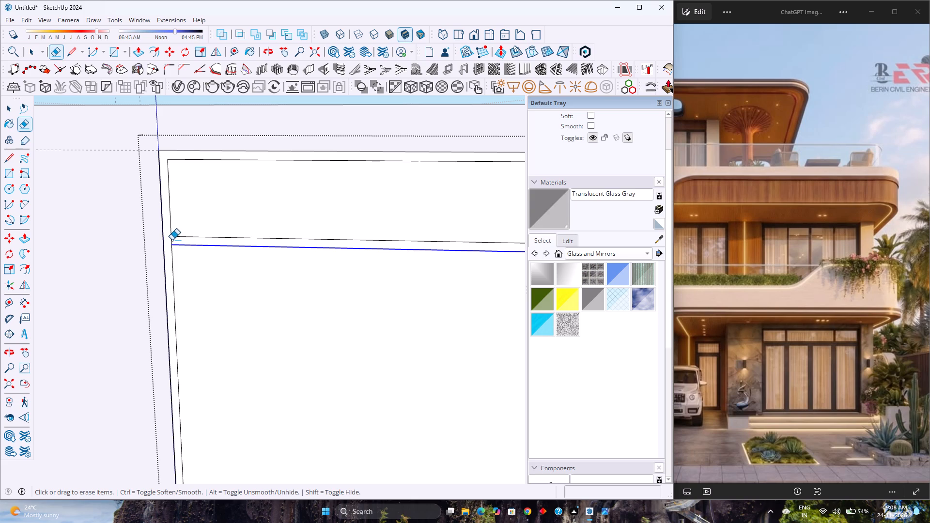
click(171, 240)
scroll(162, 276, down, 5)
scroll(240, 274, down, 3)
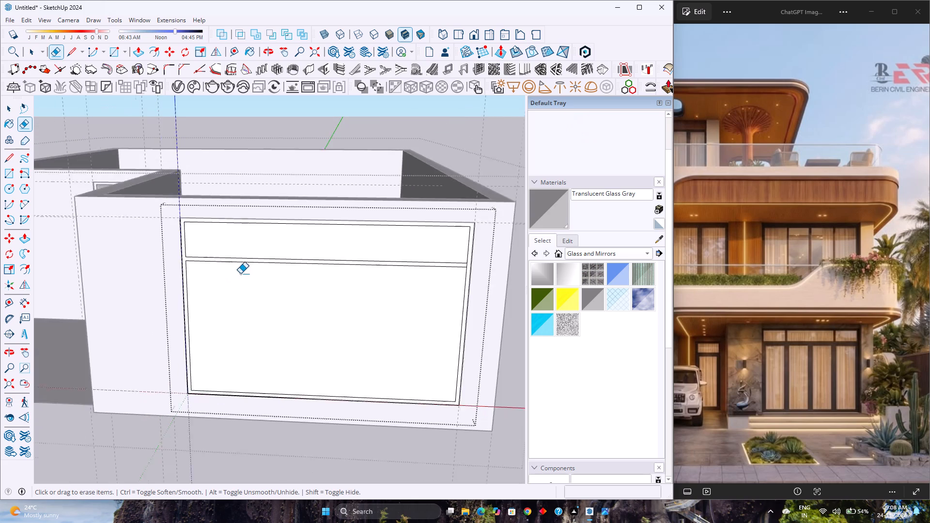
scroll(240, 274, down, 1)
scroll(424, 255, up, 3)
scroll(465, 276, up, 8)
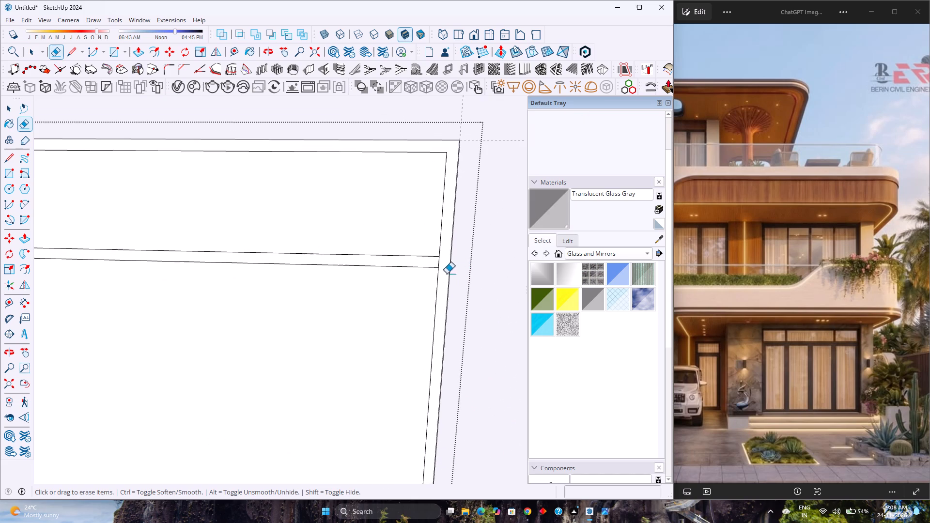
click(439, 262)
scroll(360, 288, down, 9)
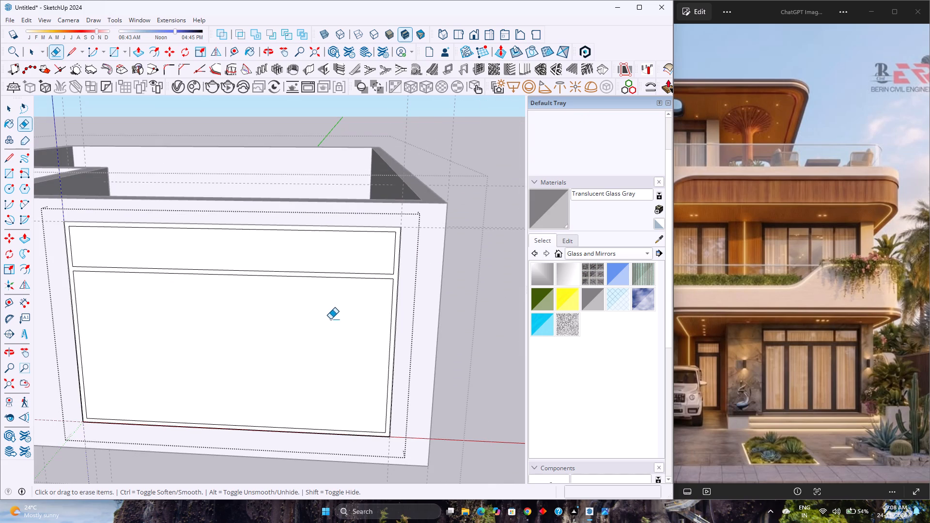
Copy the lower panel's left inner edge onto its right edge and divide the span into 4 equal panels.
key(space)
click(264, 331)
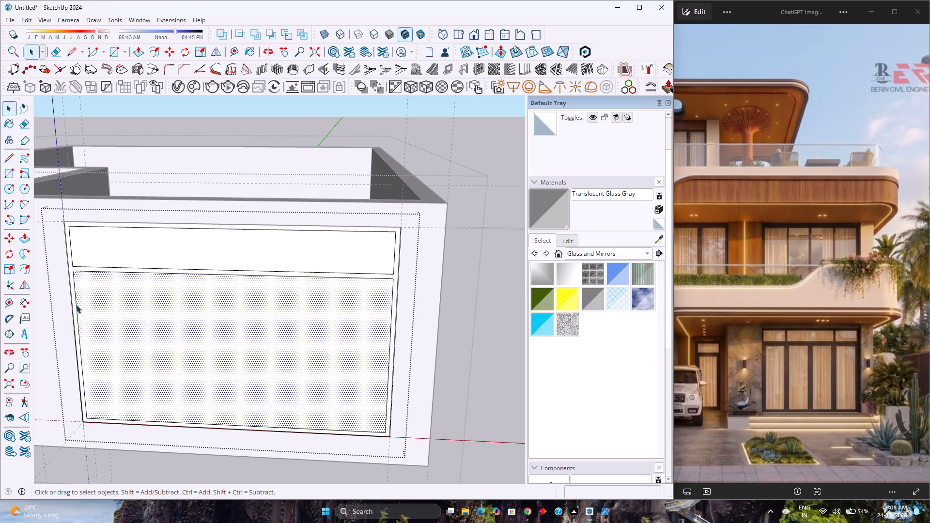
click(76, 307)
key(m)
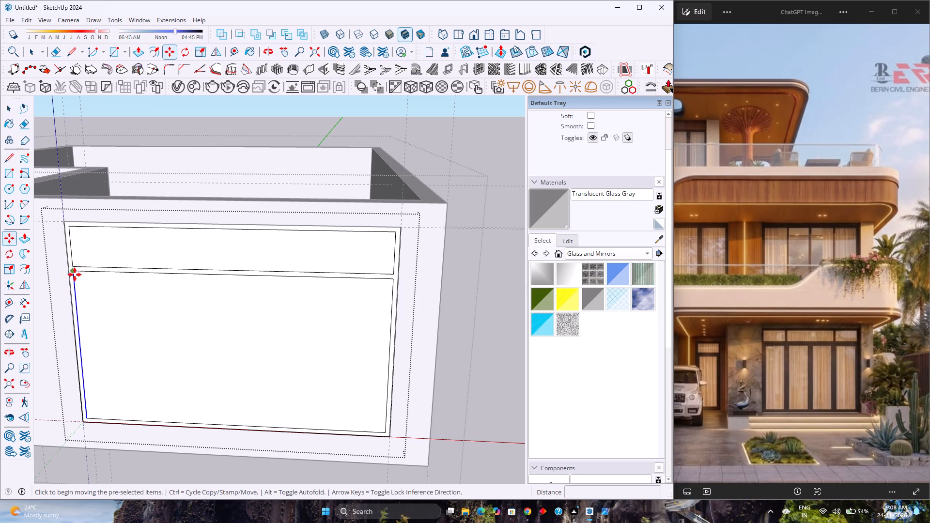
click(75, 271)
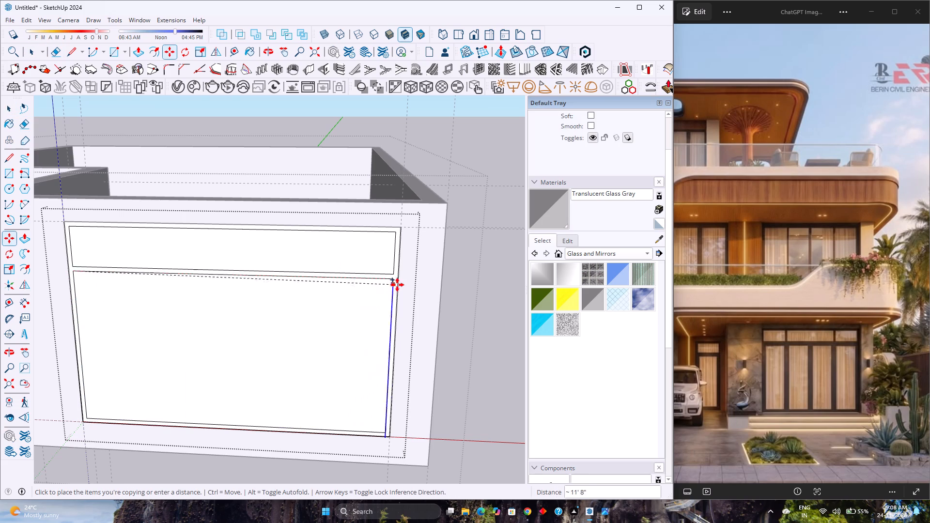
click(392, 280)
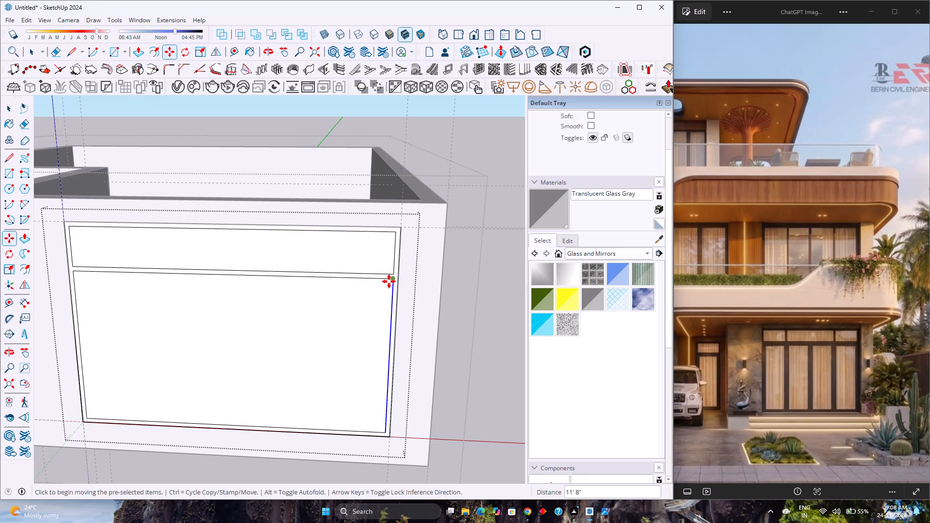
key(slash)
key(4)
key(Return)
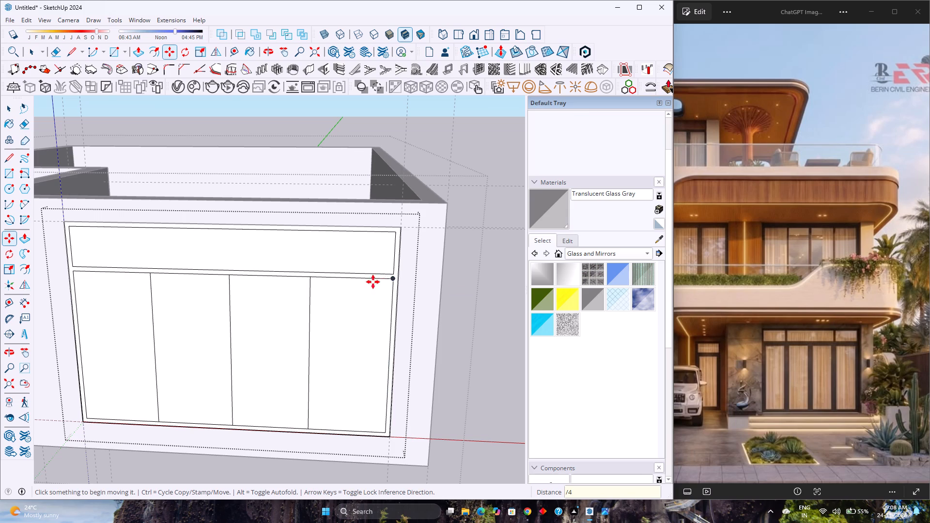
Select only the three vertical divider lines of the lower panels and move them 1" to the left along the transom bar.
key(space)
scroll(282, 345, down, 3)
middle_drag(282, 345, 322, 289)
middle_click(324, 287)
middle_click(325, 281)
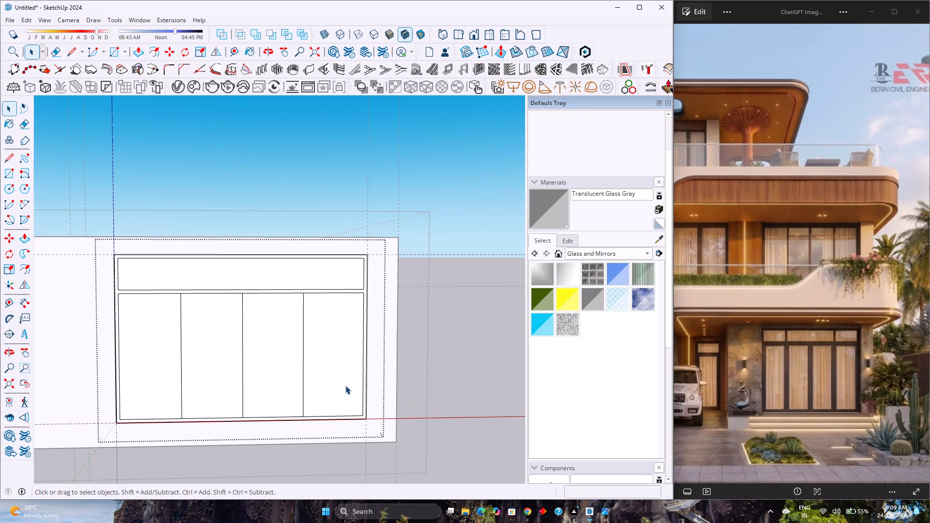
drag(329, 390, 164, 338)
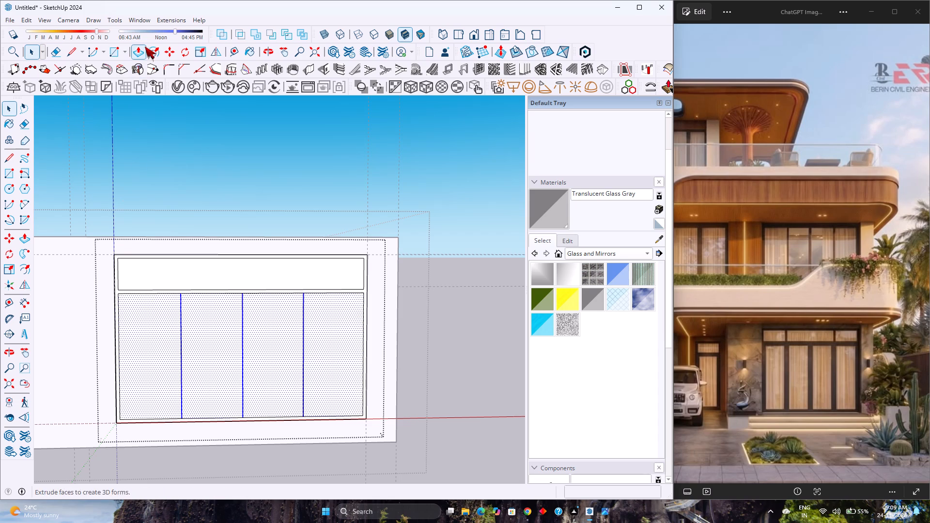
right_click(210, 312)
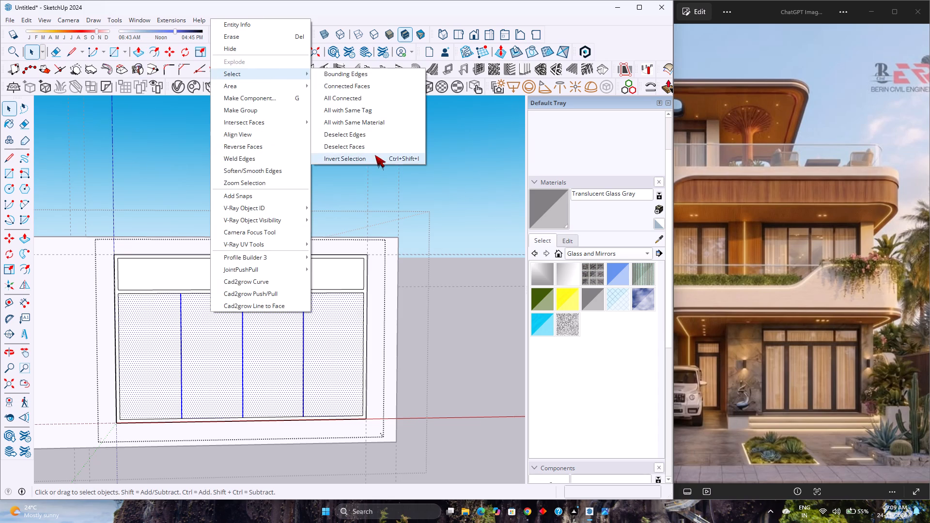
click(370, 146)
key(m)
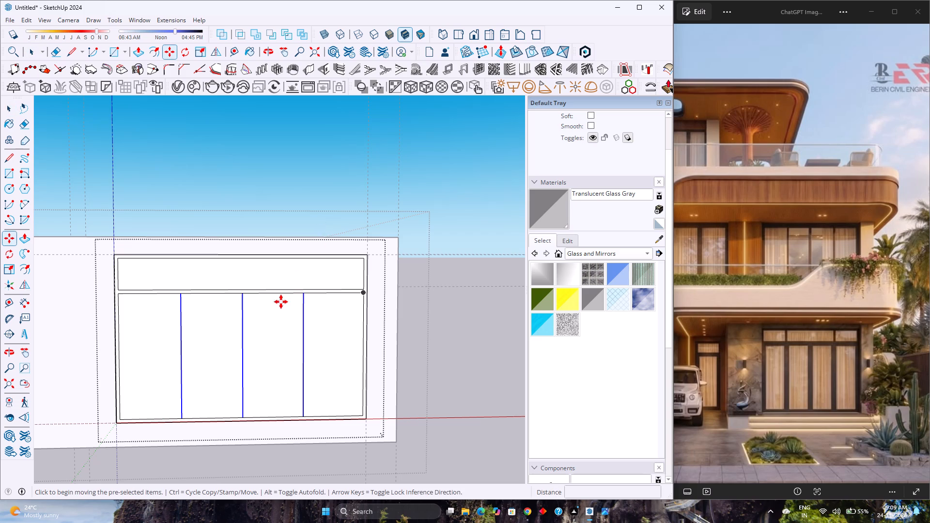
scroll(300, 295, up, 4)
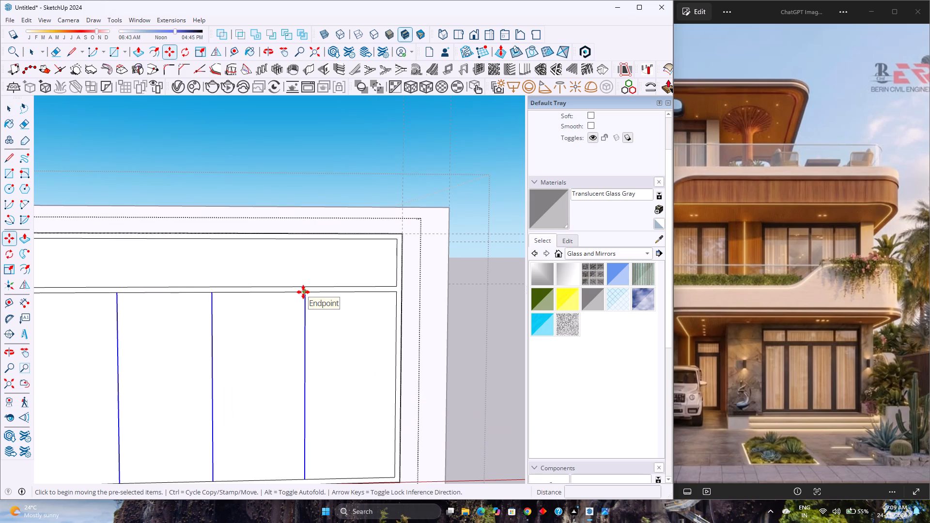
click(307, 292)
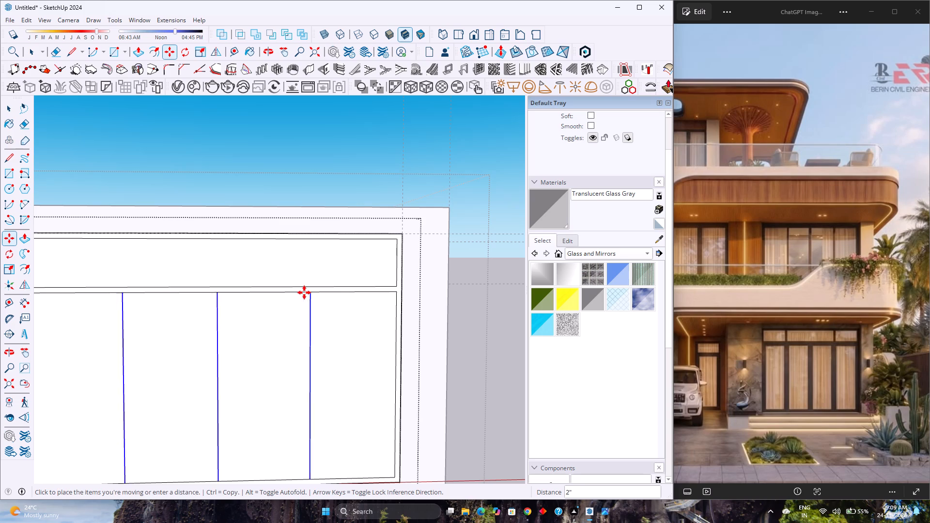
key(1)
key(Return)
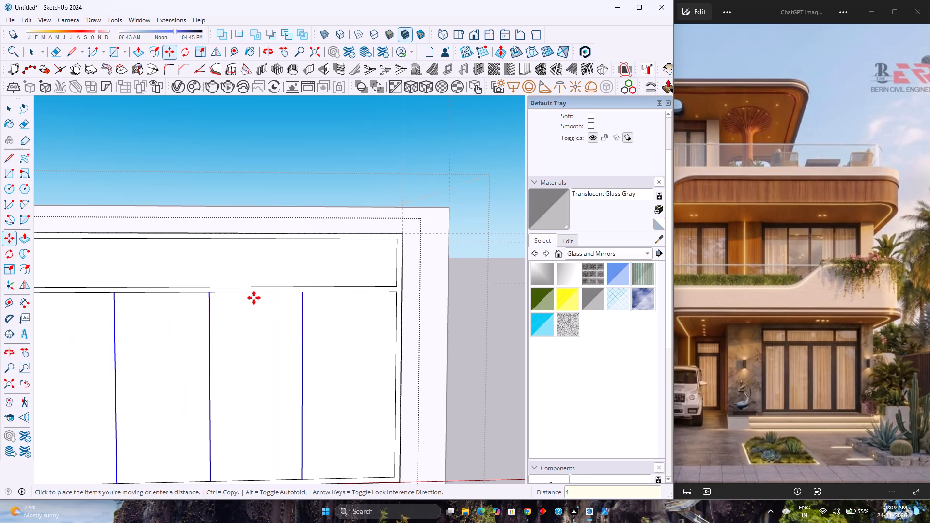
Copy the three divider lines 2" to the right to give the mullions their thickness.
click(303, 291)
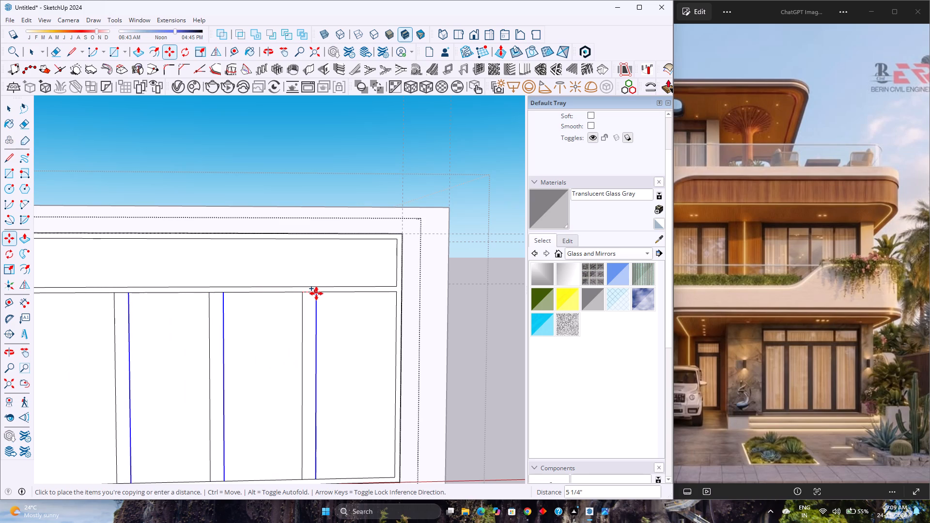
key(2)
key(Return)
Erase the short edge segments at the upper ends of the three mullions so they merge with the transom bar.
scroll(317, 298, down, 4)
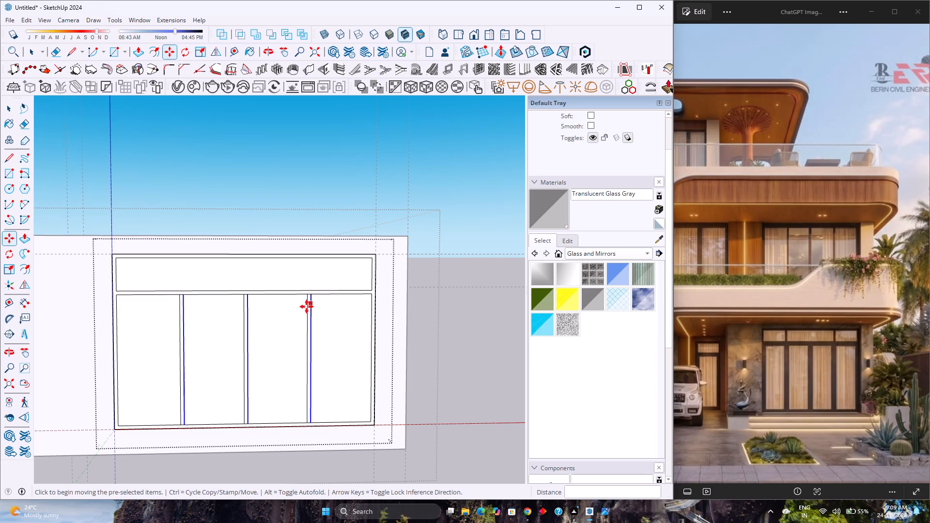
key(e)
scroll(164, 290, up, 3)
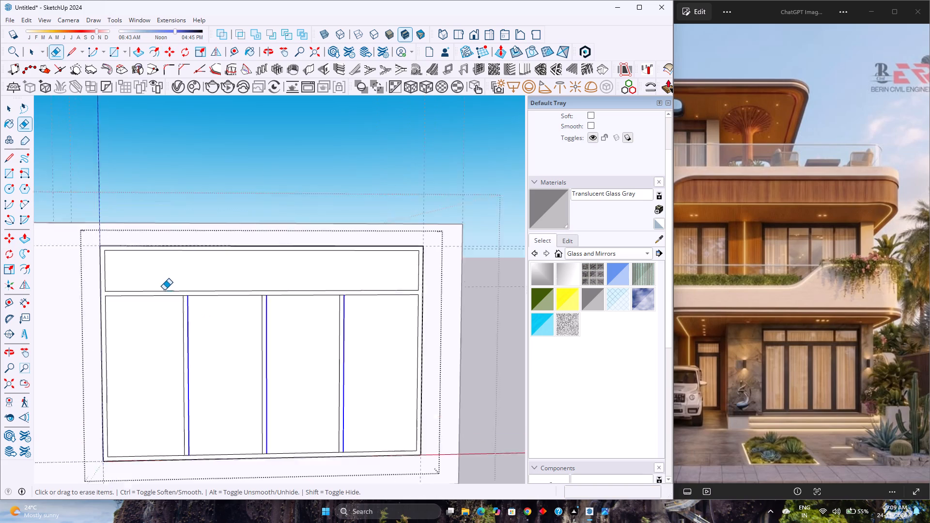
scroll(164, 290, up, 4)
click(190, 294)
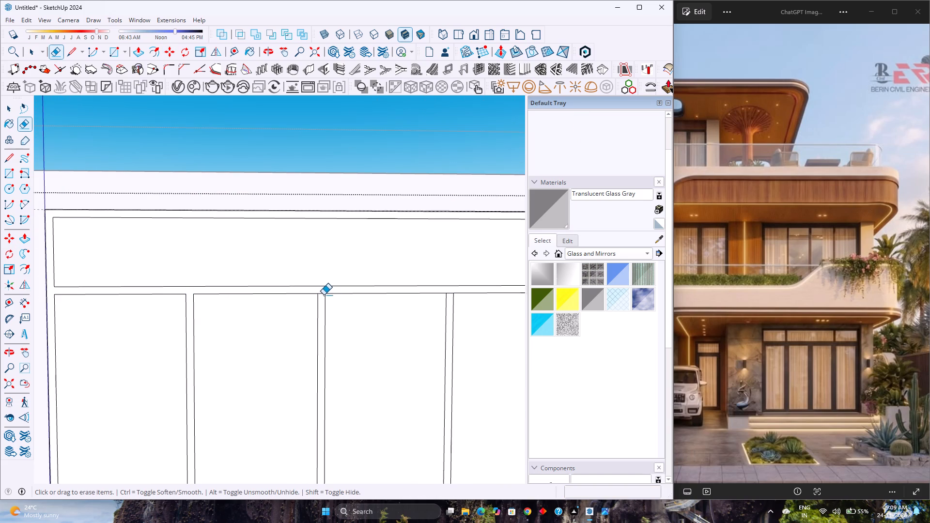
click(322, 294)
click(449, 293)
Erase the short edge segments at the lower ends of the three mullions so they merge with the bottom frame.
scroll(333, 283, down, 5)
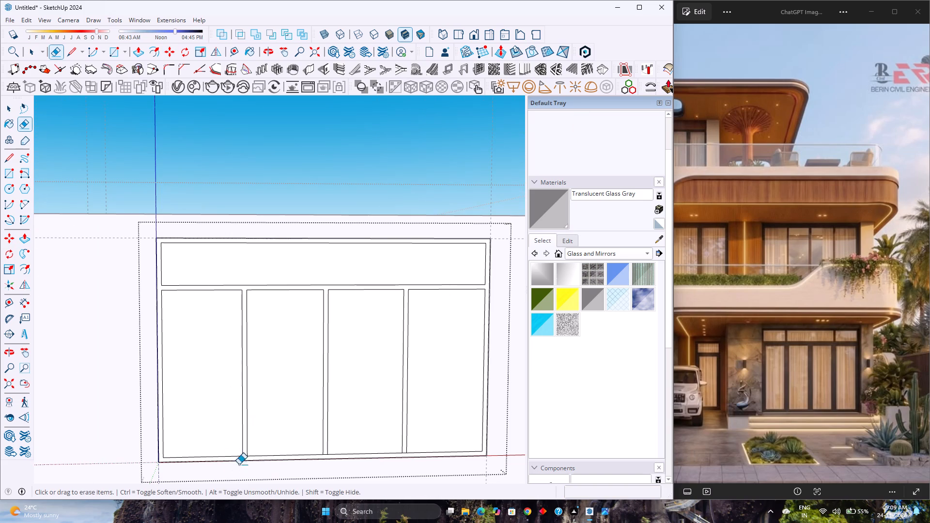
scroll(231, 461, up, 7)
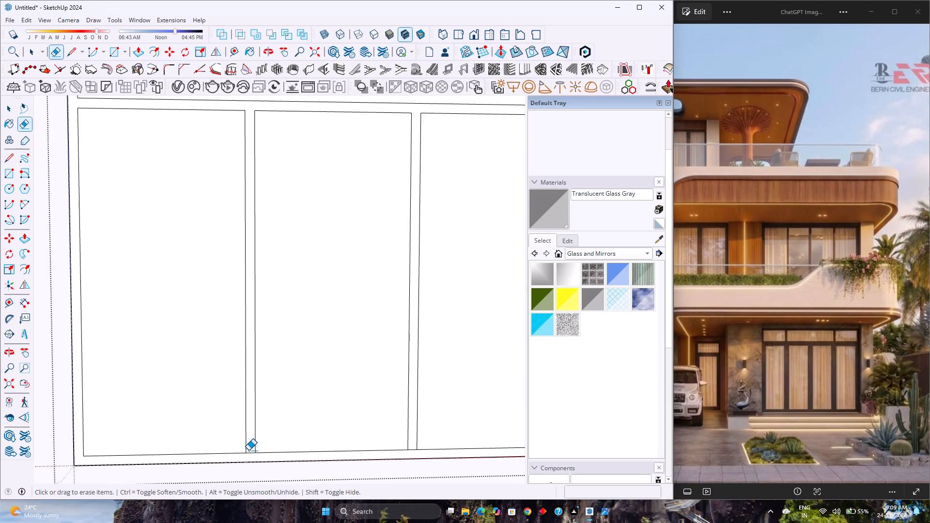
click(248, 452)
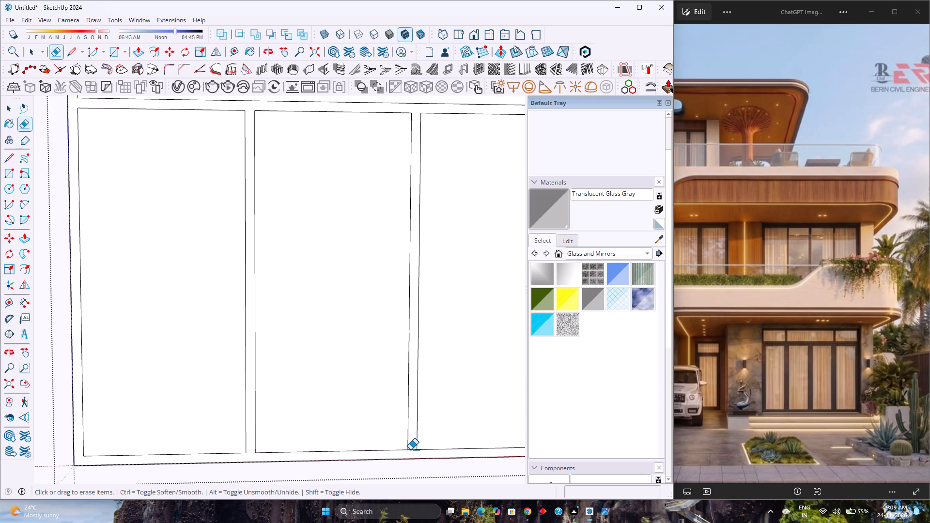
click(411, 450)
scroll(250, 426, down, 3)
scroll(359, 430, down, 3)
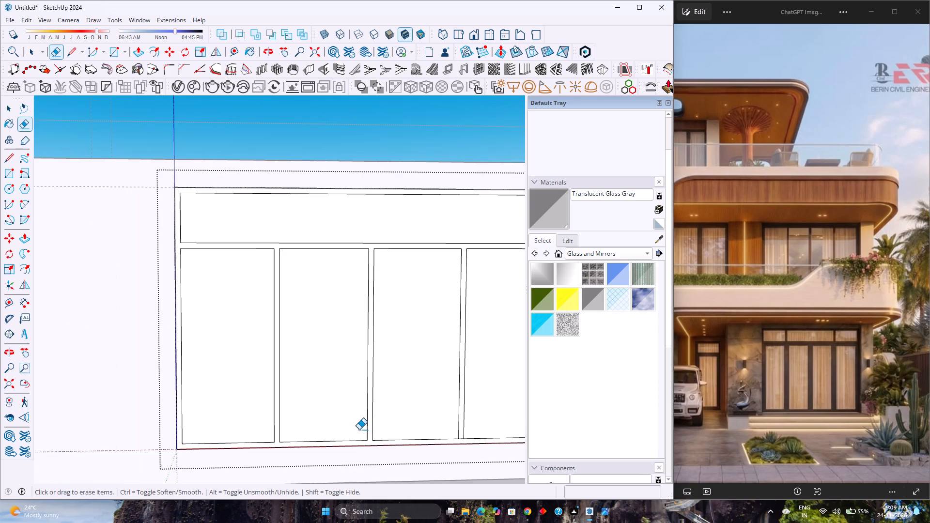
scroll(359, 430, down, 2)
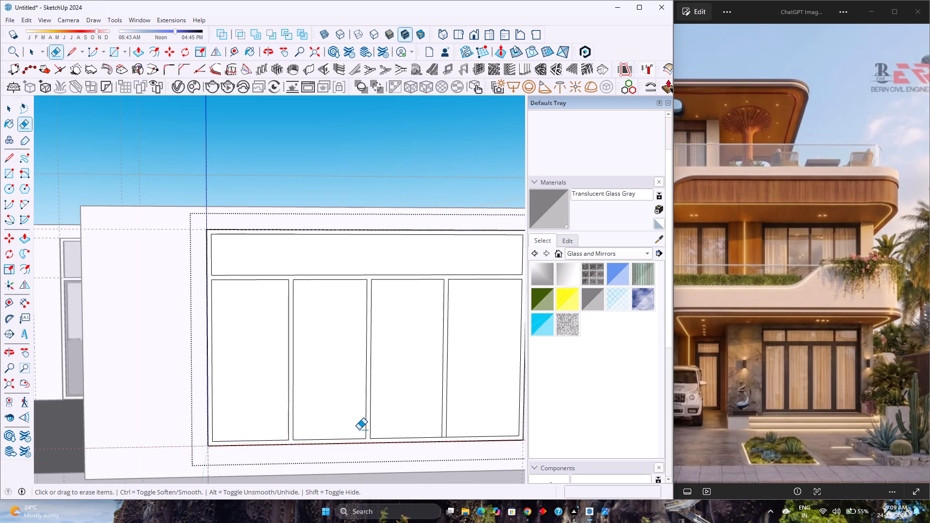
scroll(410, 431, up, 3)
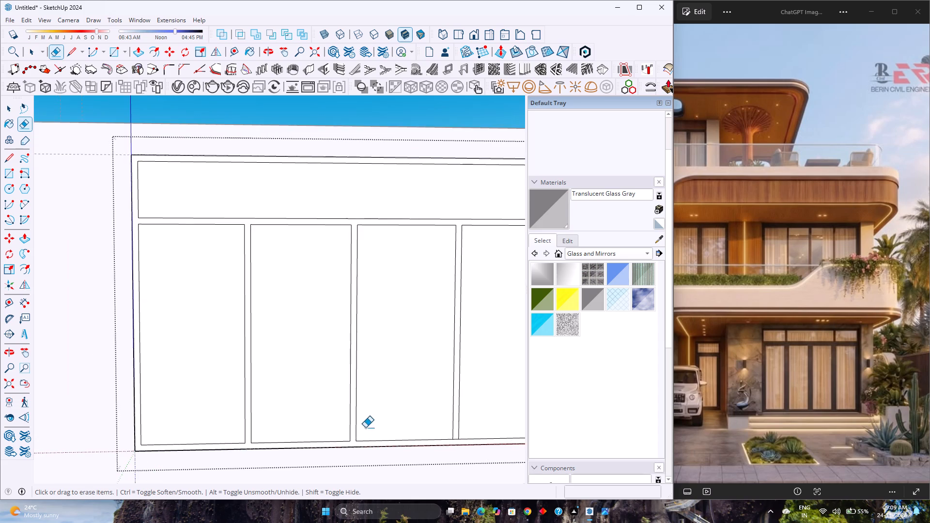
scroll(356, 429, down, 2)
scroll(428, 441, up, 5)
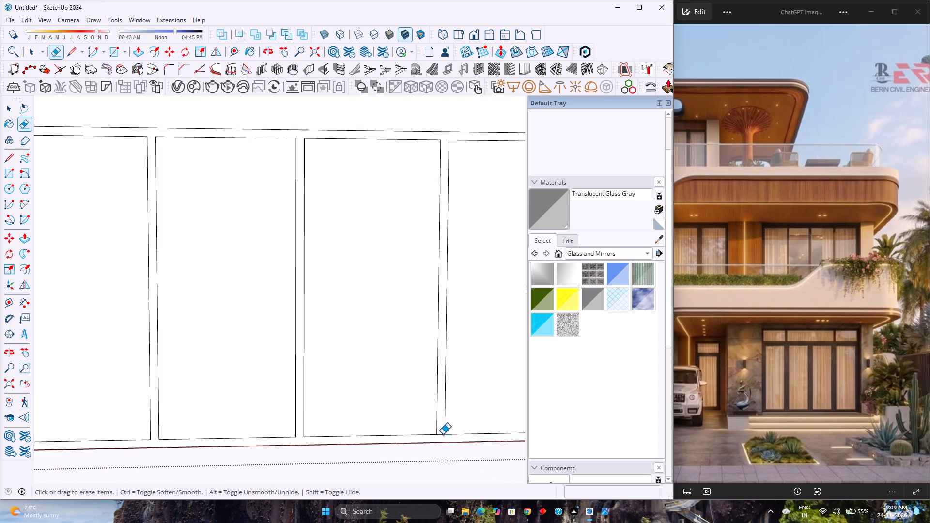
click(443, 434)
scroll(357, 420, down, 11)
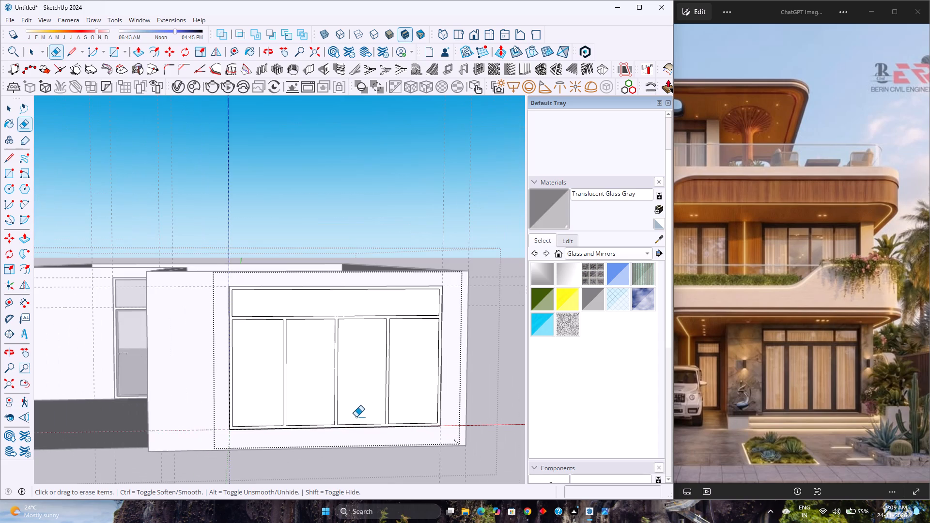
key(space)
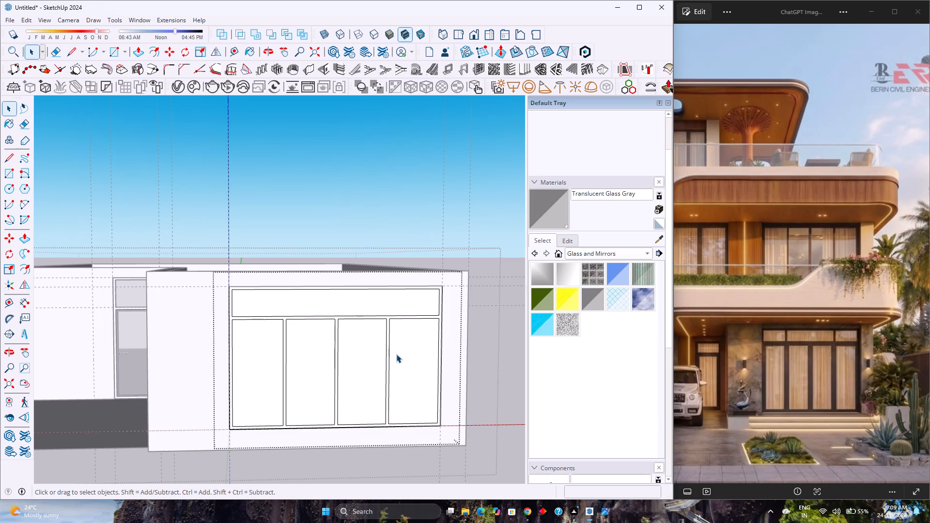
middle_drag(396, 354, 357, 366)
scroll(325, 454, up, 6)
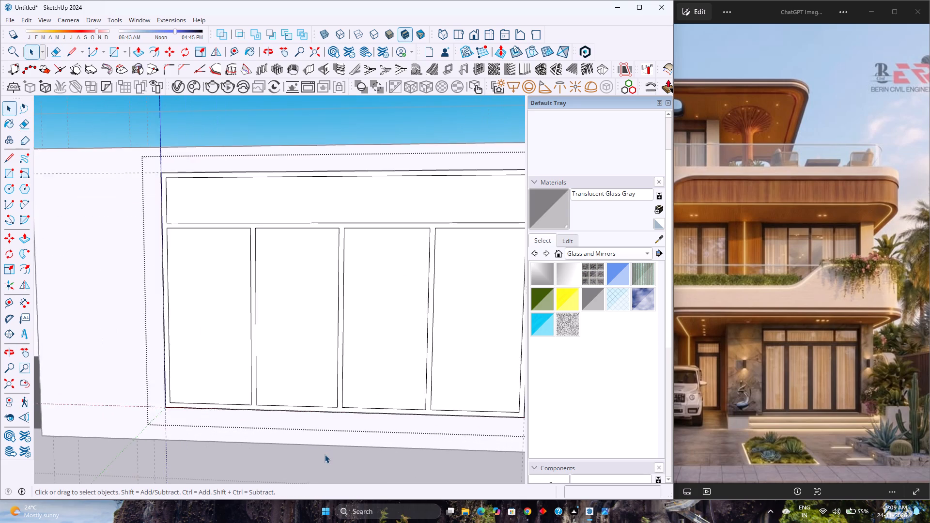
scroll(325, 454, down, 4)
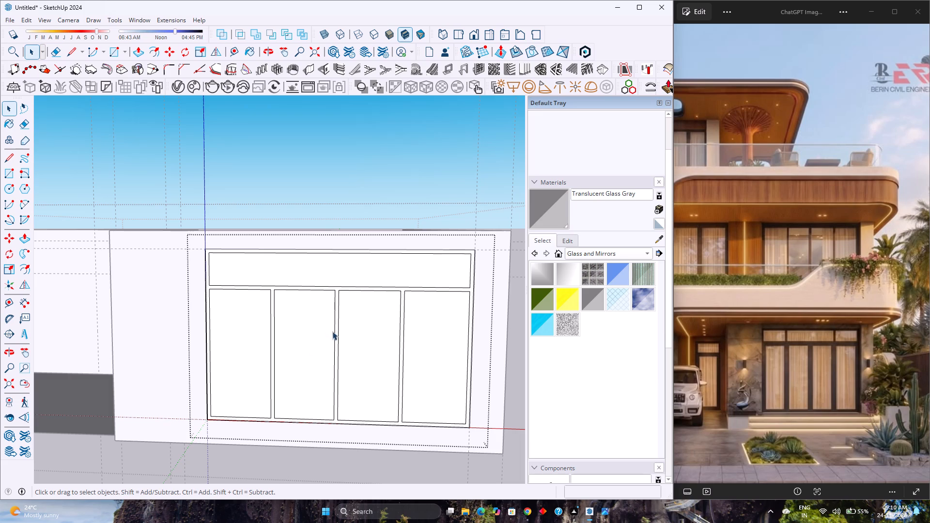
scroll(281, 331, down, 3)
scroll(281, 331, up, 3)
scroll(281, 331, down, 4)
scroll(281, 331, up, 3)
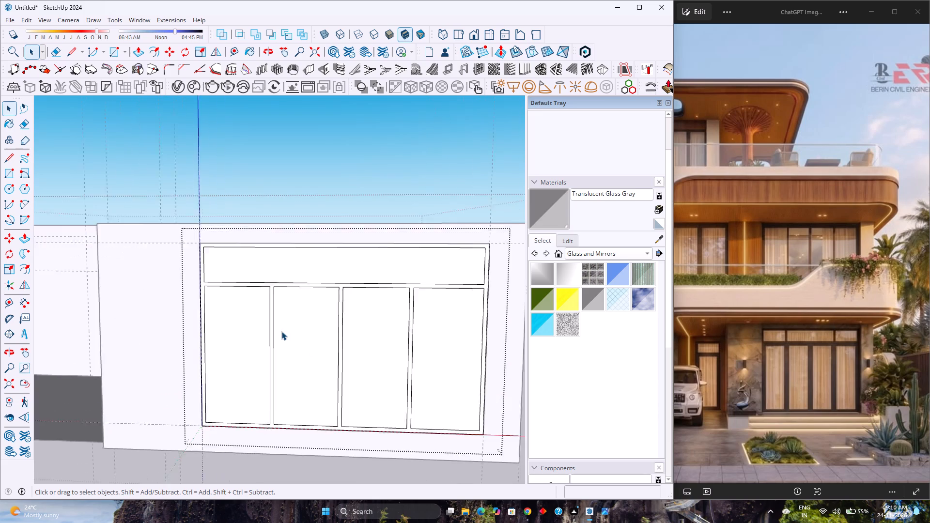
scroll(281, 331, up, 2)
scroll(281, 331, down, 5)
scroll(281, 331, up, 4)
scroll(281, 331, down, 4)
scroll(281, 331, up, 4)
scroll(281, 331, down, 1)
Delete the four lower panel faces between the mullions to leave open bays.
middle_drag(329, 310, 288, 367)
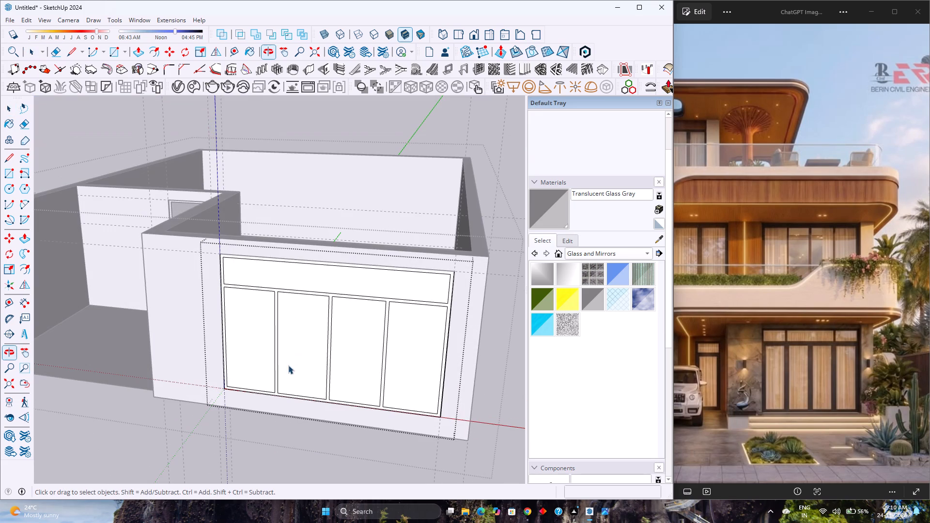
click(416, 319)
ctrl+click(365, 340)
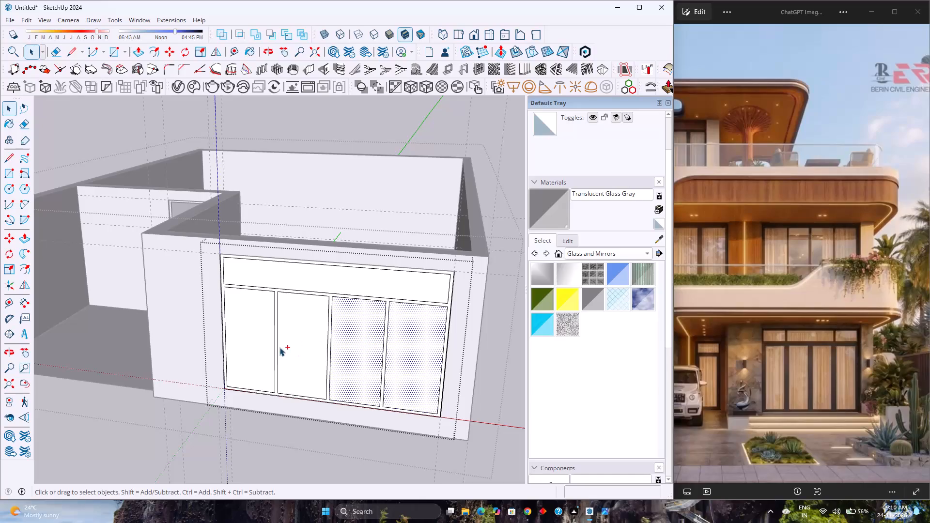
ctrl+click(292, 340)
ctrl+click(247, 341)
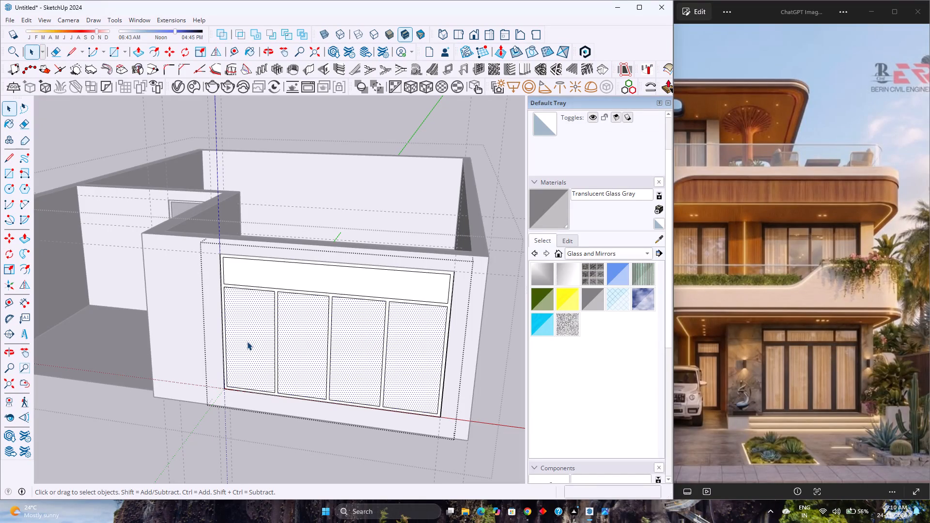
key(Delete)
Push/Pull the frame face, including transom bar and mullions, outward by 2".
key(p)
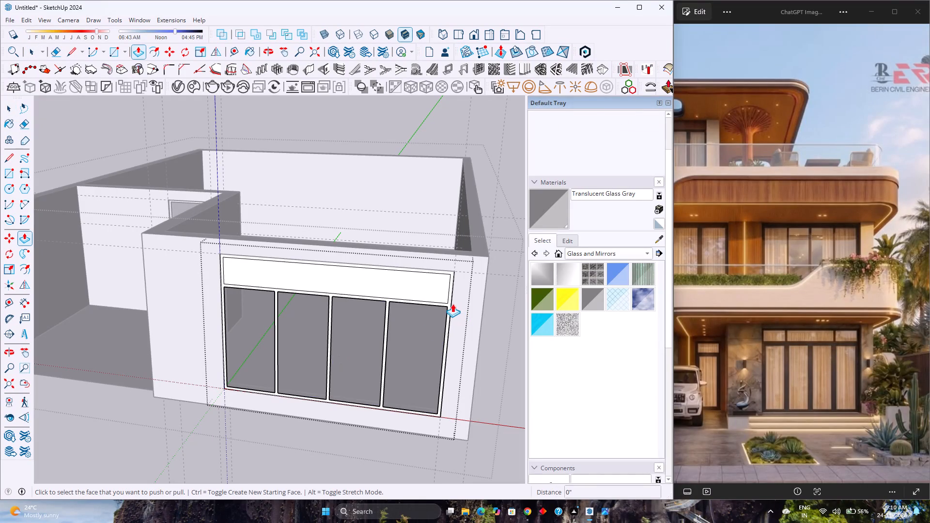
click(448, 306)
key(2)
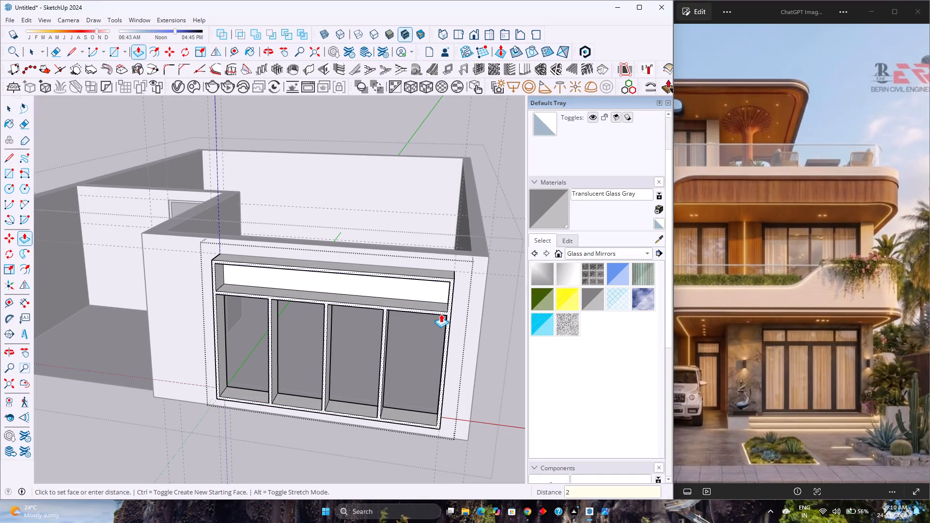
key(Return)
Inspect the thickened frame and its open bays from above and from the front.
scroll(434, 279, up, 8)
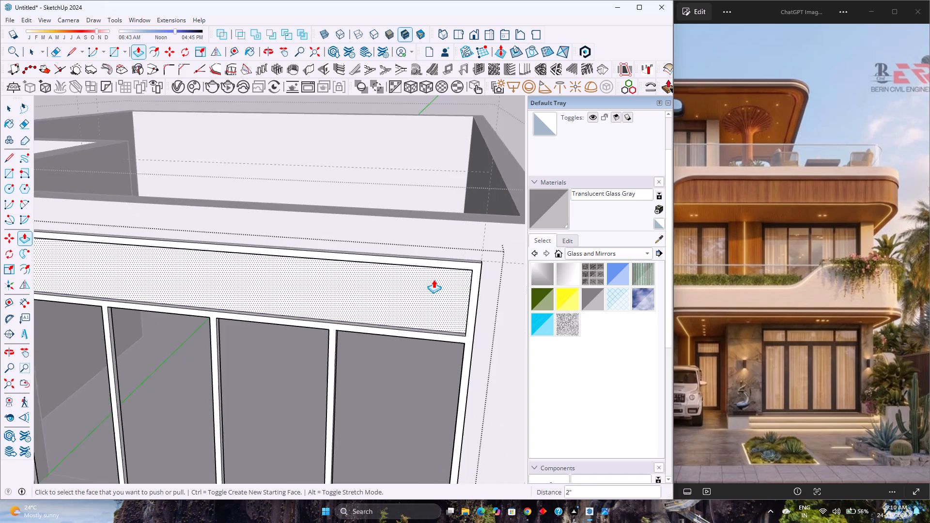
middle_click(433, 282)
middle_drag(431, 289, 365, 371)
middle_drag(359, 374, 354, 377)
middle_drag(323, 393, 320, 402)
middle_drag(320, 402, 413, 408)
middle_click(413, 408)
scroll(366, 355, down, 5)
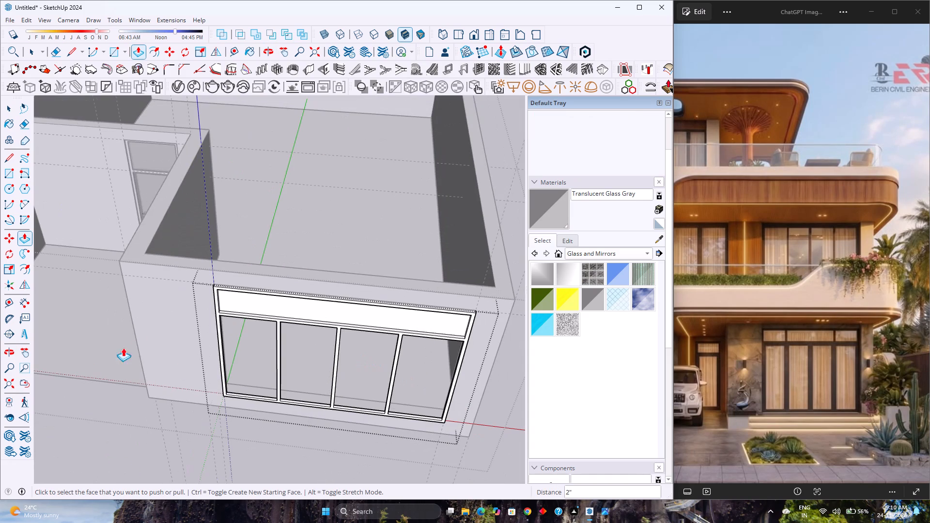
key(space)
middle_drag(227, 329, 243, 291)
middle_click(244, 291)
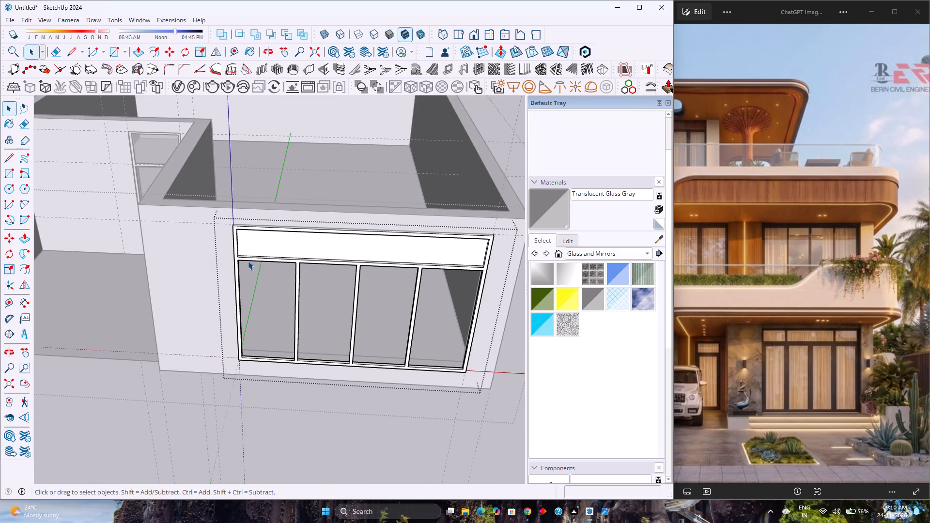
Open 3D Warehouse and dismiss the promotional pop-up covering the glass door models.
click(143, 19)
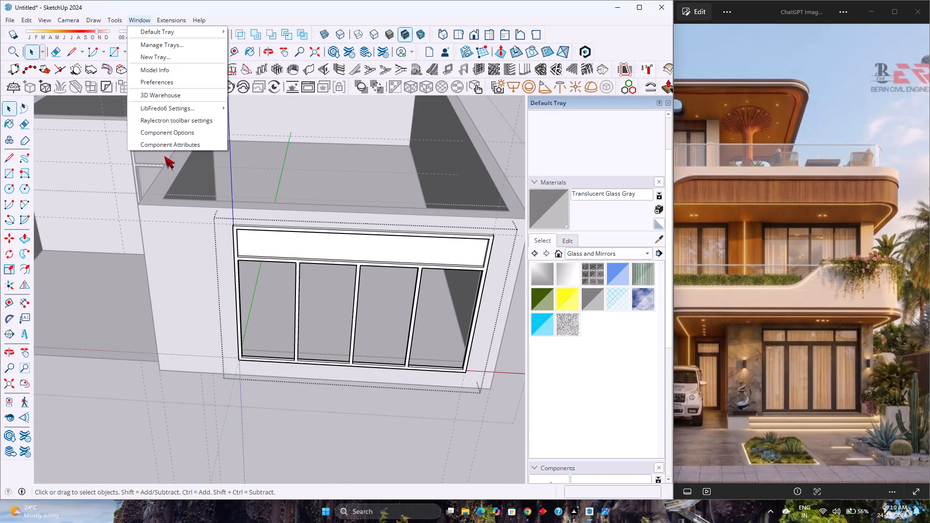
click(180, 96)
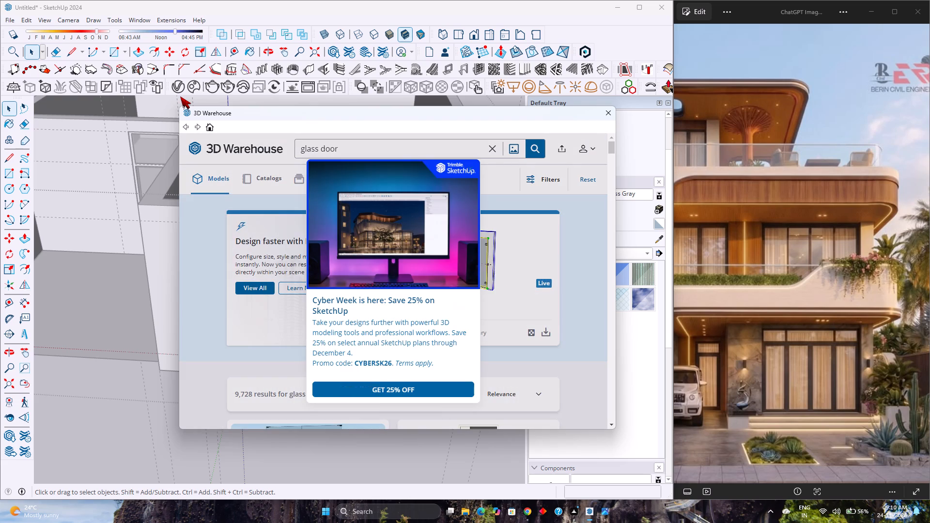
scroll(401, 261, down, 3)
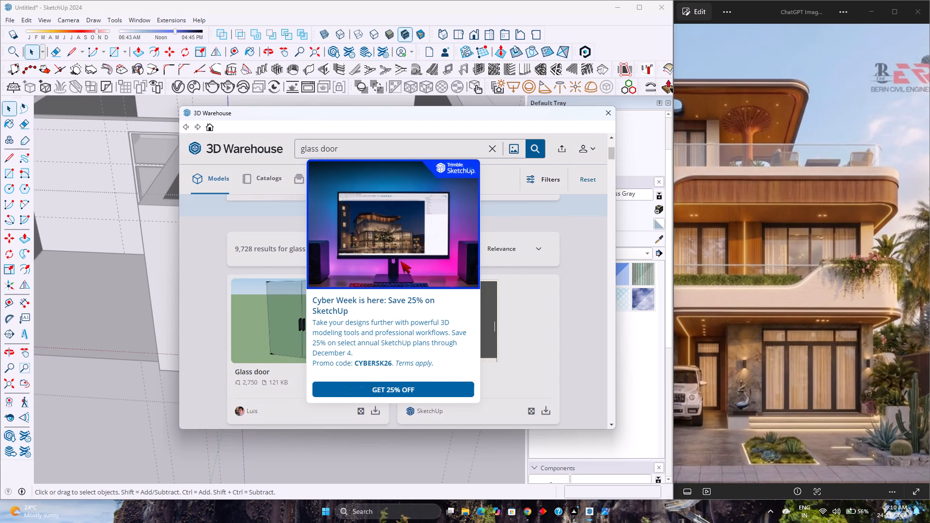
click(444, 167)
click(580, 245)
Browse the 3D Warehouse glass door models for a framed multi-panel door suited to the villa's ground-floor front opening.
scroll(451, 352, down, 2)
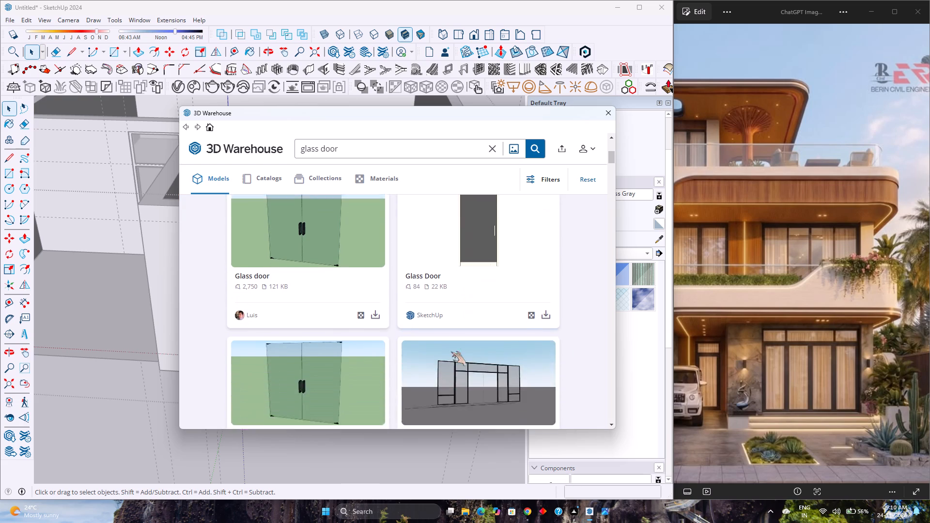
scroll(451, 352, up, 1)
scroll(451, 352, down, 4)
scroll(275, 317, down, 4)
scroll(275, 317, up, 1)
scroll(276, 317, down, 4)
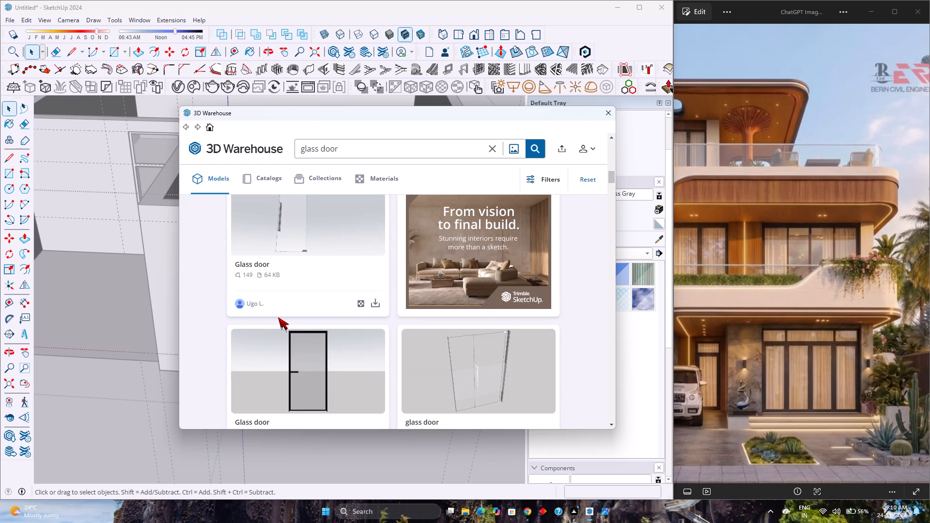
scroll(339, 327, down, 8)
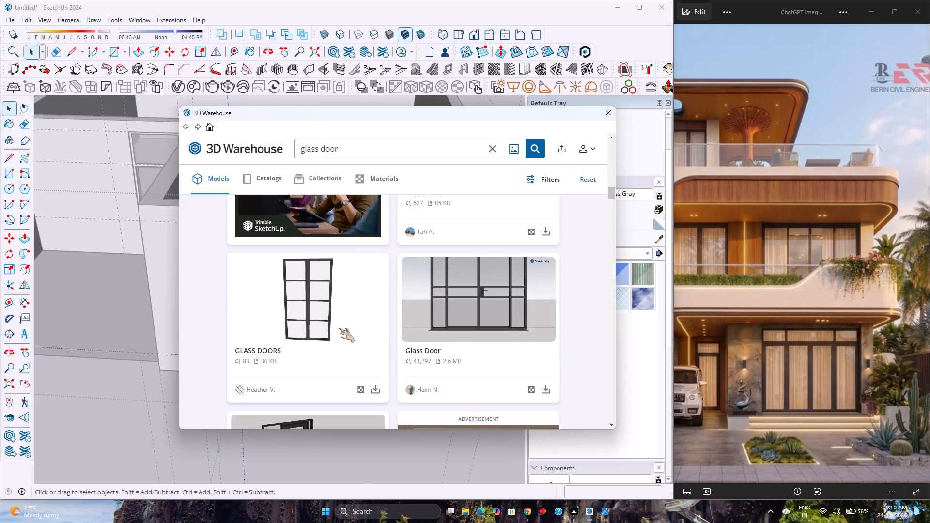
scroll(339, 328, up, 4)
scroll(339, 328, down, 7)
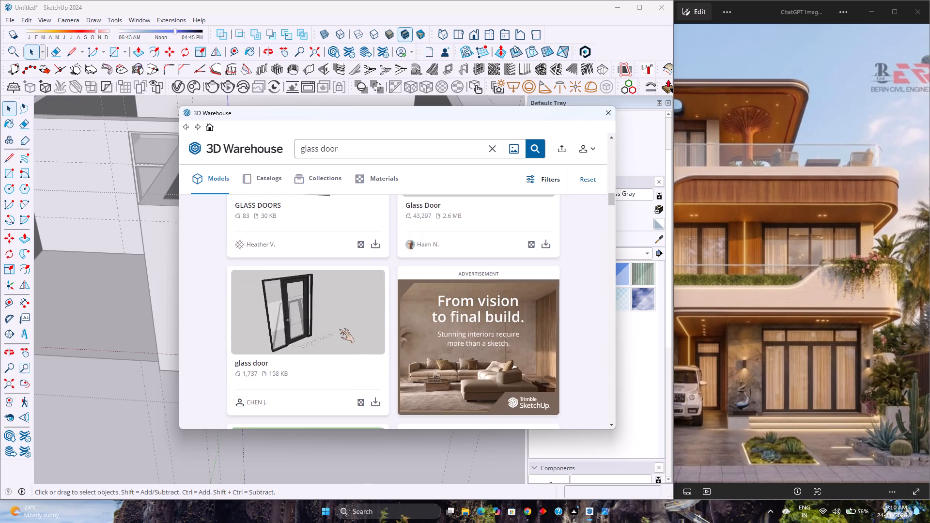
scroll(339, 329, down, 9)
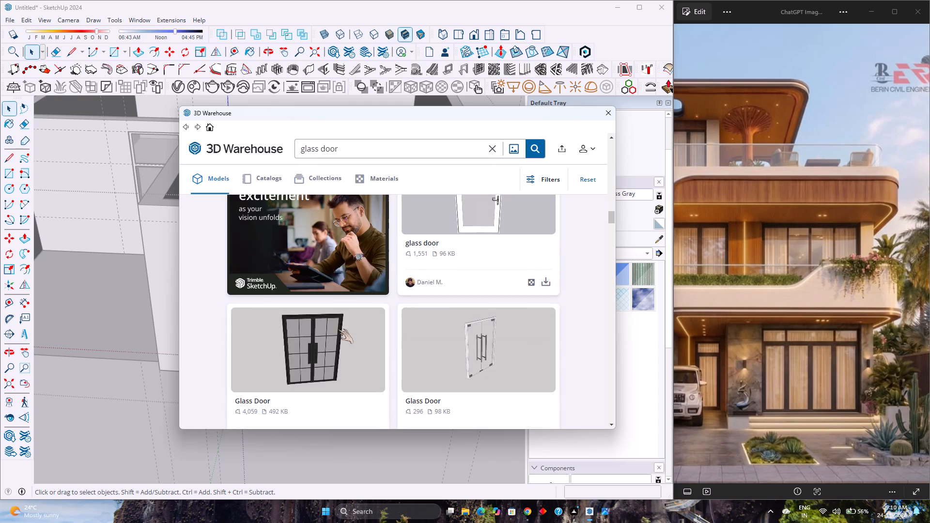
scroll(338, 329, down, 12)
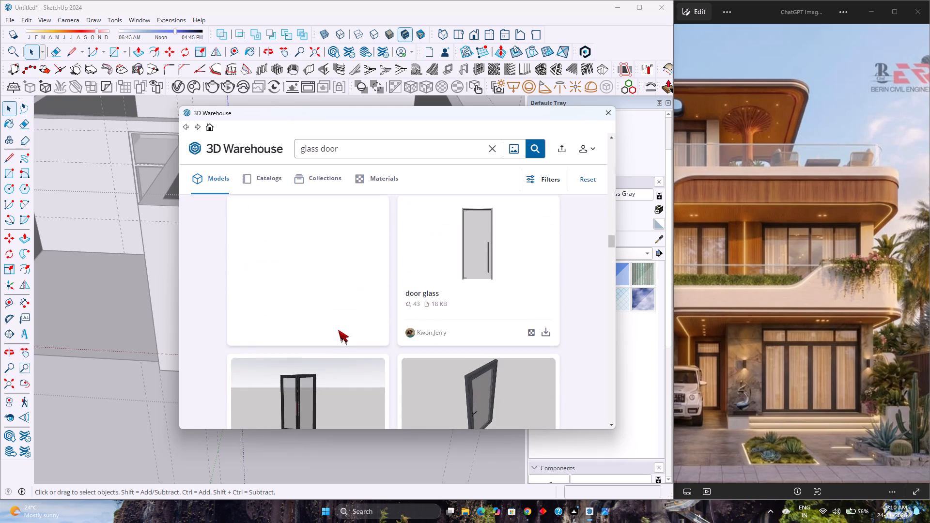
scroll(338, 330, down, 10)
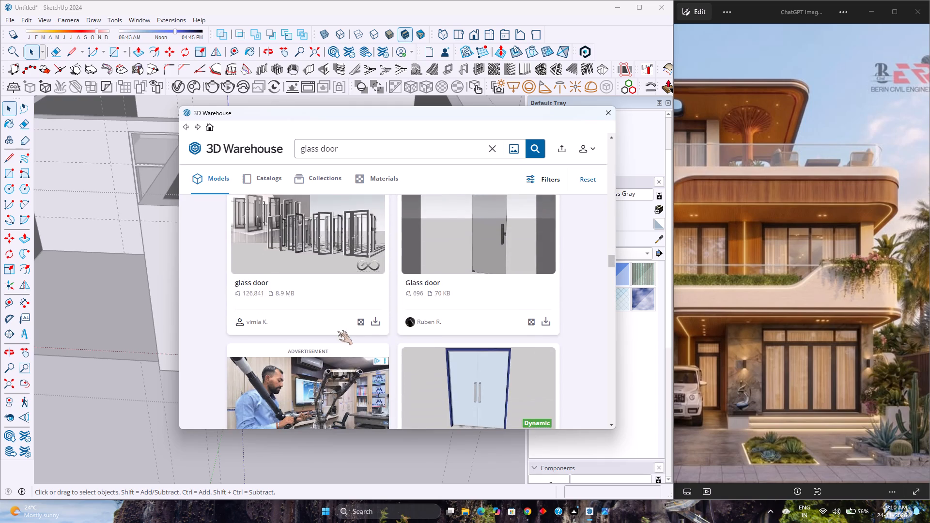
scroll(337, 331, down, 14)
scroll(337, 331, up, 4)
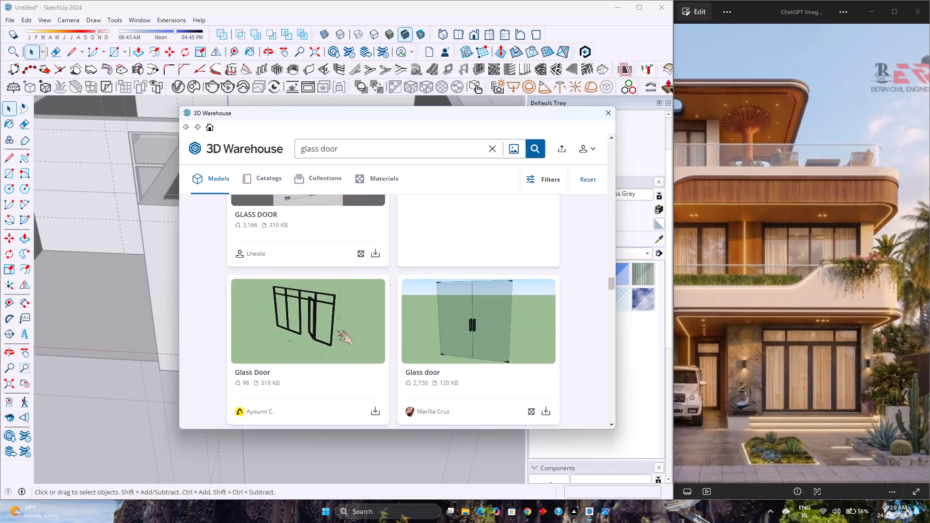
scroll(337, 331, down, 3)
scroll(337, 331, up, 2)
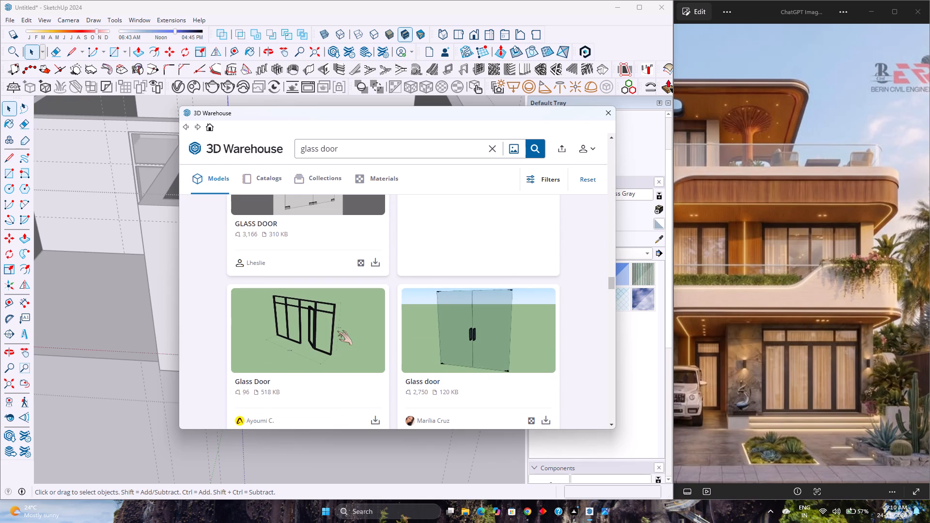
scroll(337, 331, down, 8)
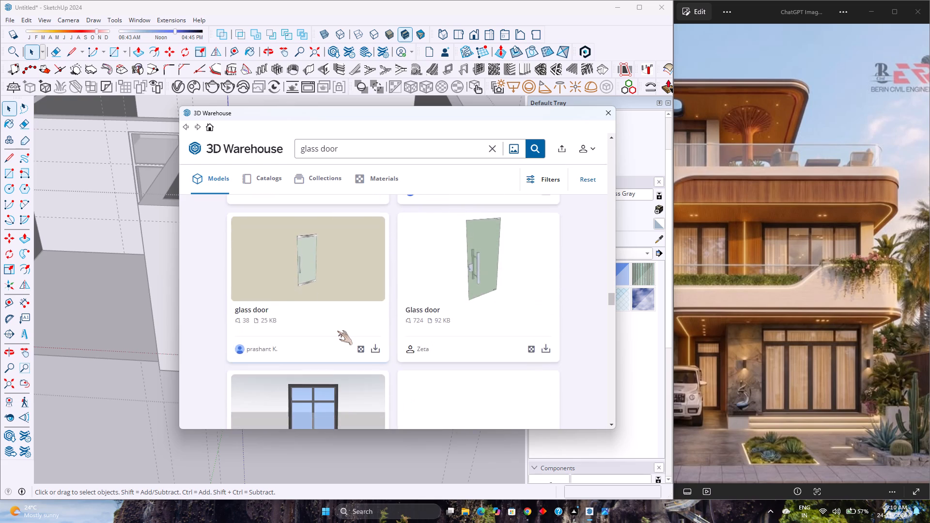
scroll(337, 331, down, 6)
scroll(337, 332, up, 3)
scroll(337, 332, down, 3)
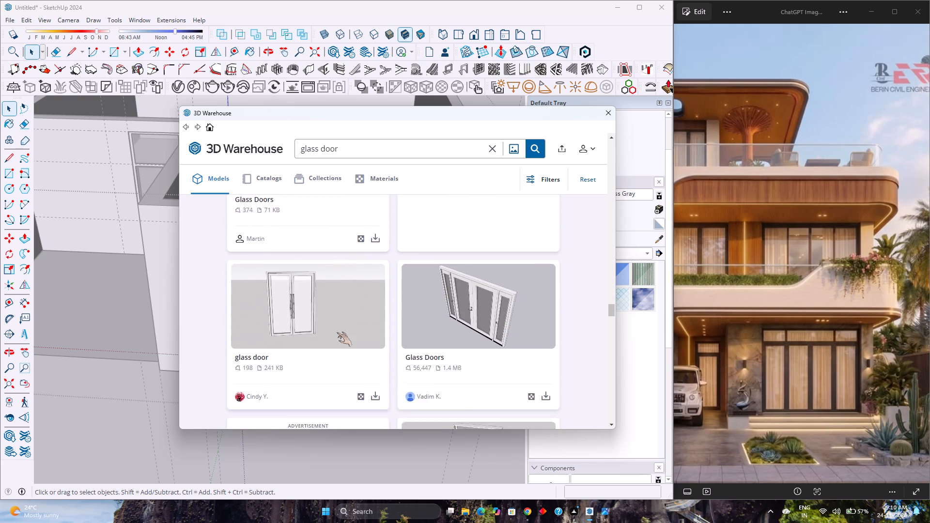
scroll(339, 328, down, 9)
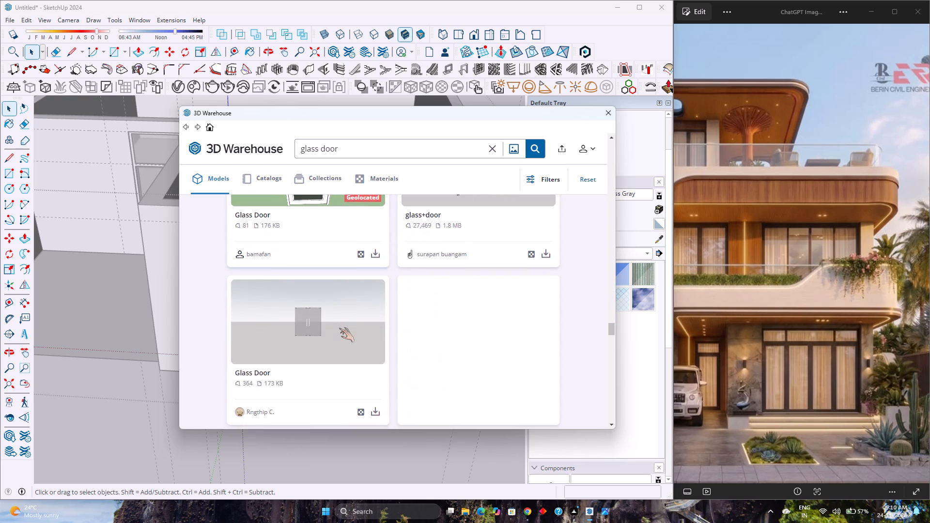
scroll(339, 328, down, 5)
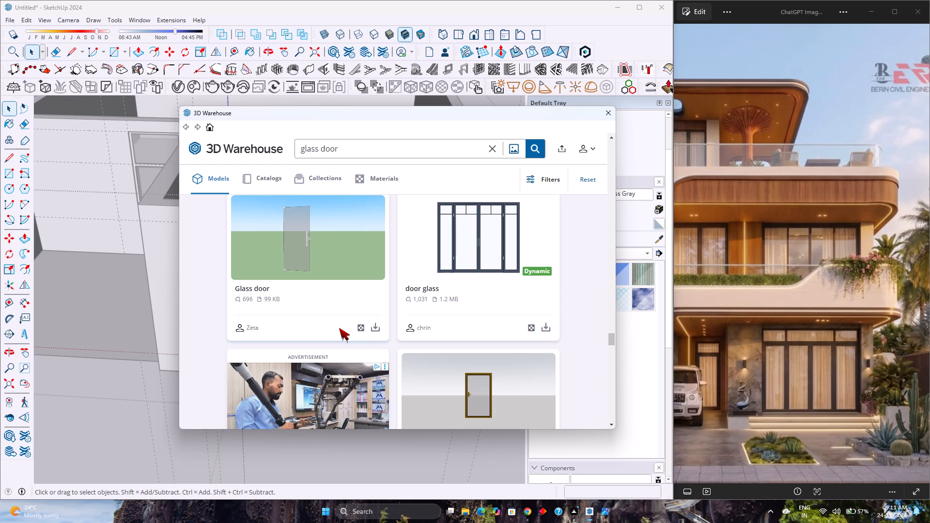
scroll(339, 328, down, 3)
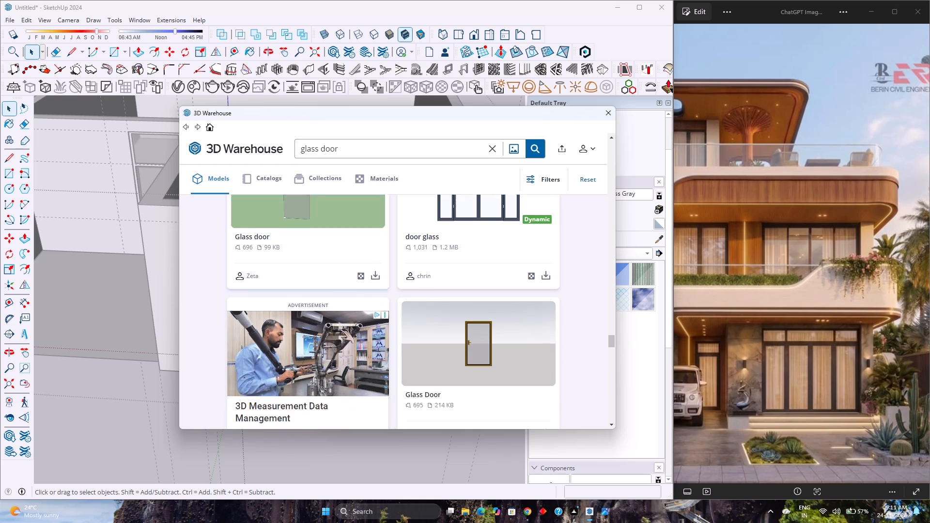
scroll(339, 329, down, 5)
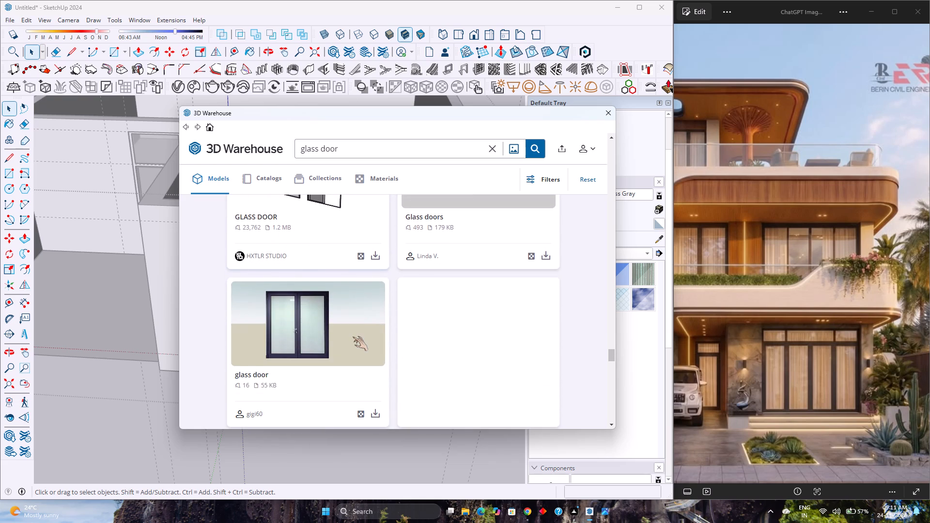
scroll(353, 337, down, 9)
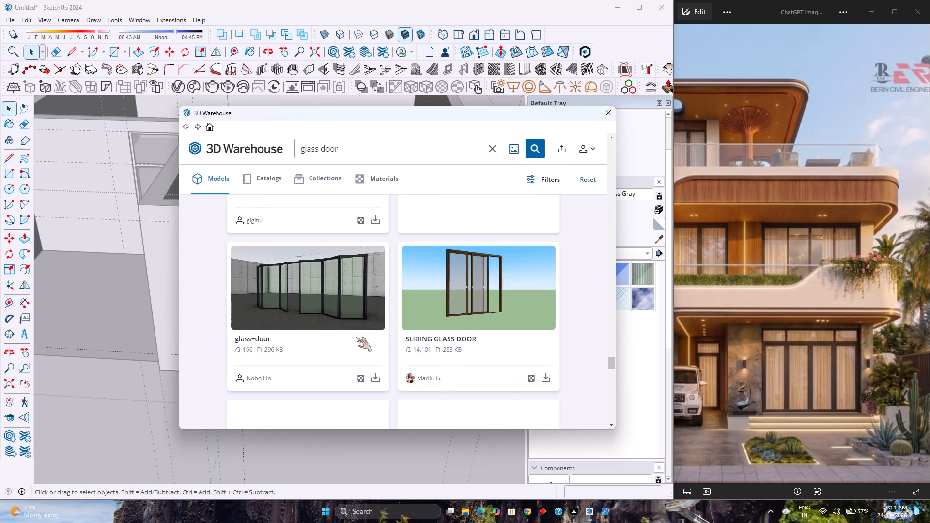
scroll(356, 337, down, 4)
scroll(356, 337, up, 3)
scroll(356, 337, down, 2)
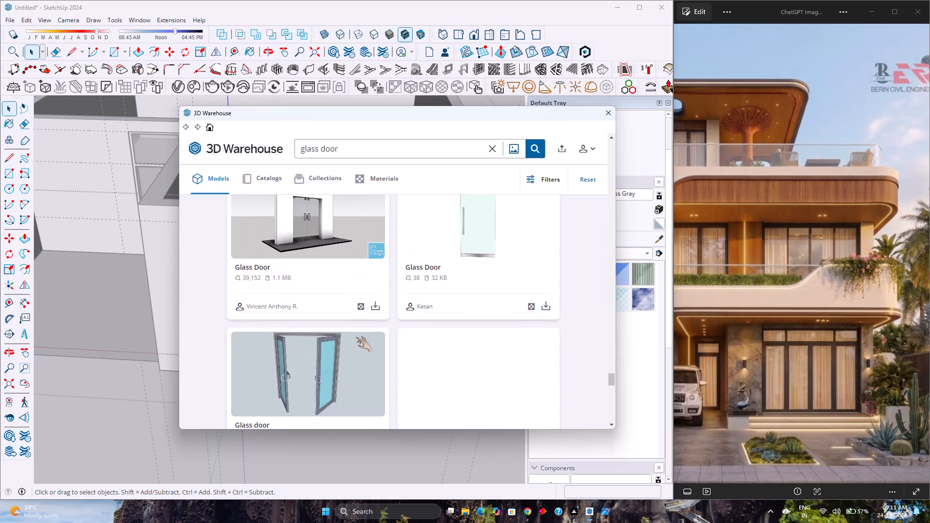
scroll(356, 337, down, 3)
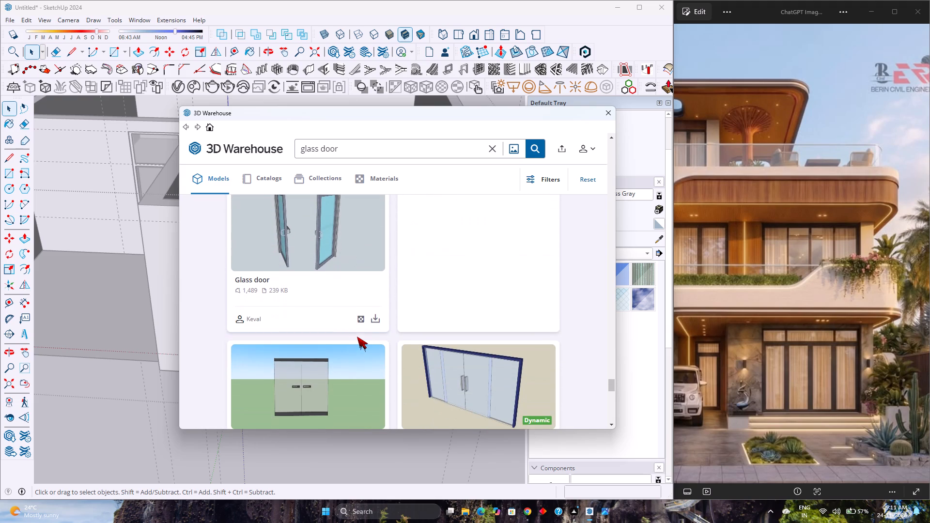
scroll(358, 338, down, 1)
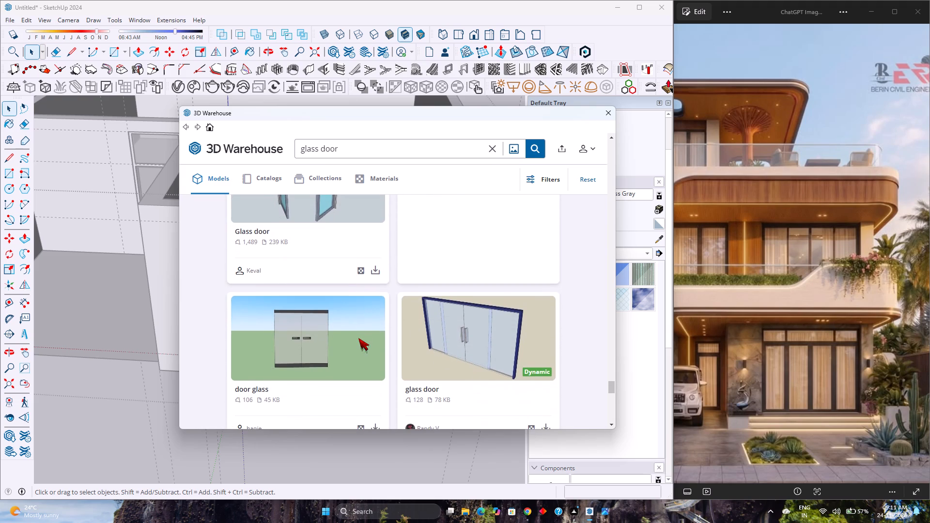
scroll(360, 340, up, 3)
scroll(360, 341, down, 7)
scroll(360, 343, up, 3)
scroll(360, 343, down, 11)
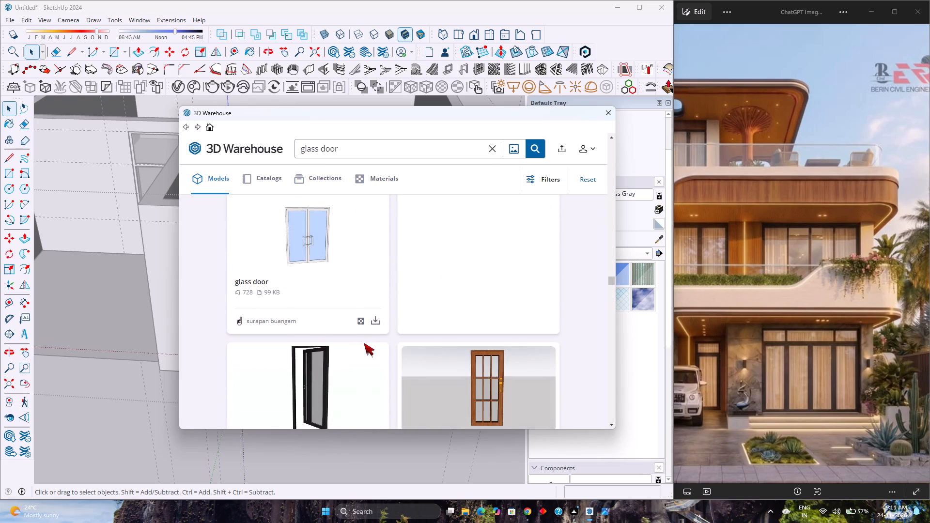
scroll(364, 343, down, 4)
scroll(364, 343, up, 3)
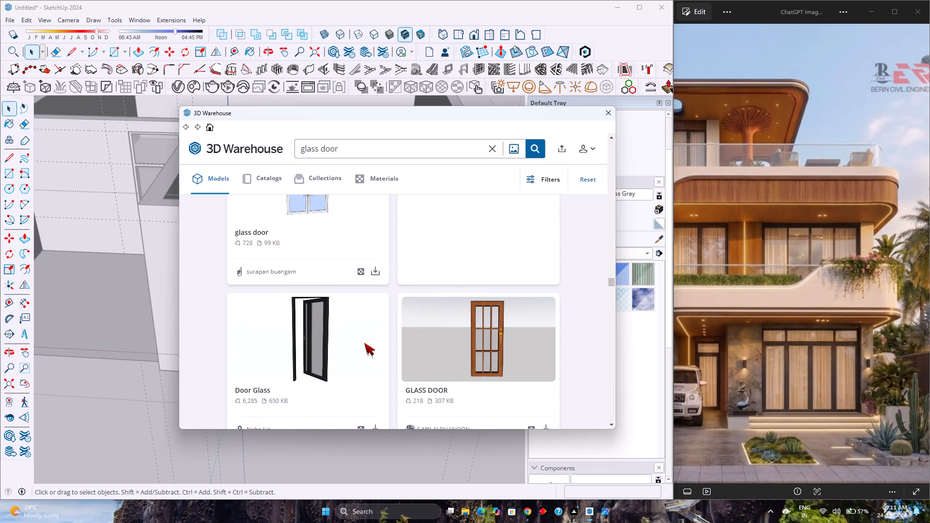
scroll(364, 343, down, 7)
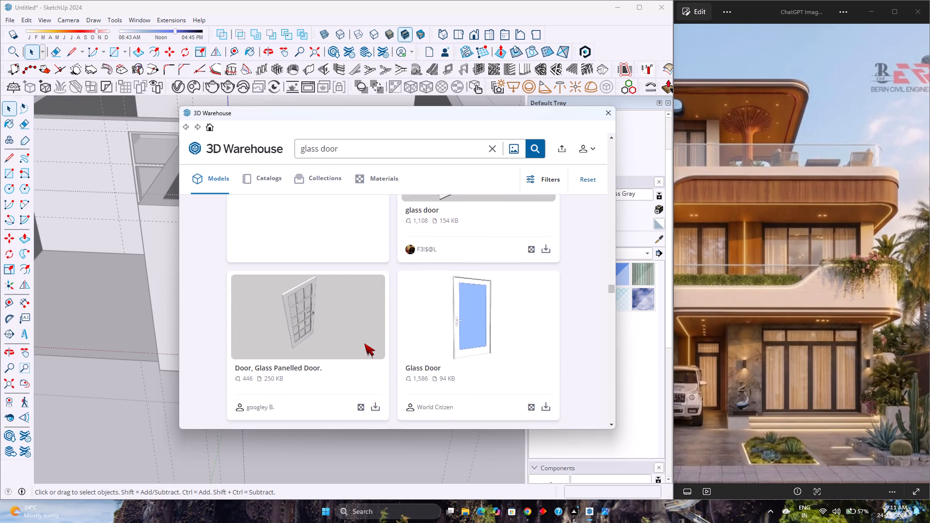
scroll(364, 344, down, 5)
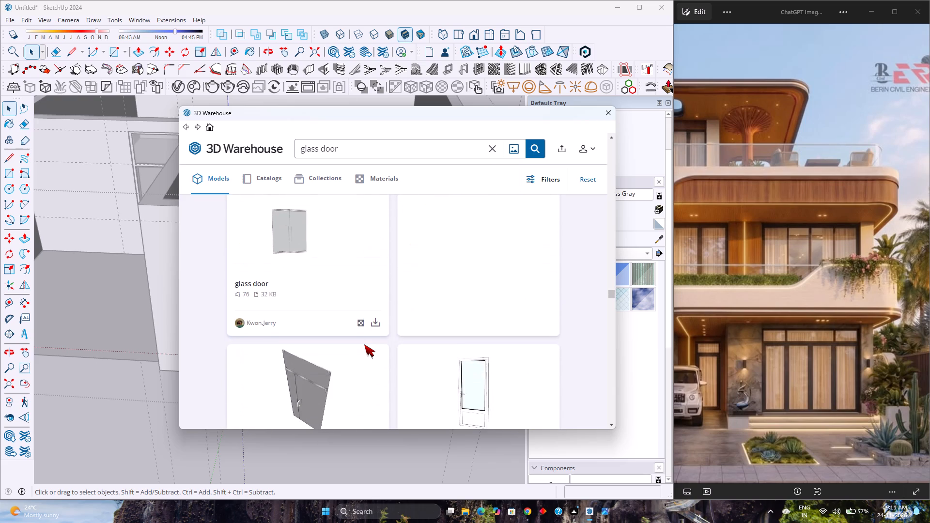
scroll(365, 345, down, 1)
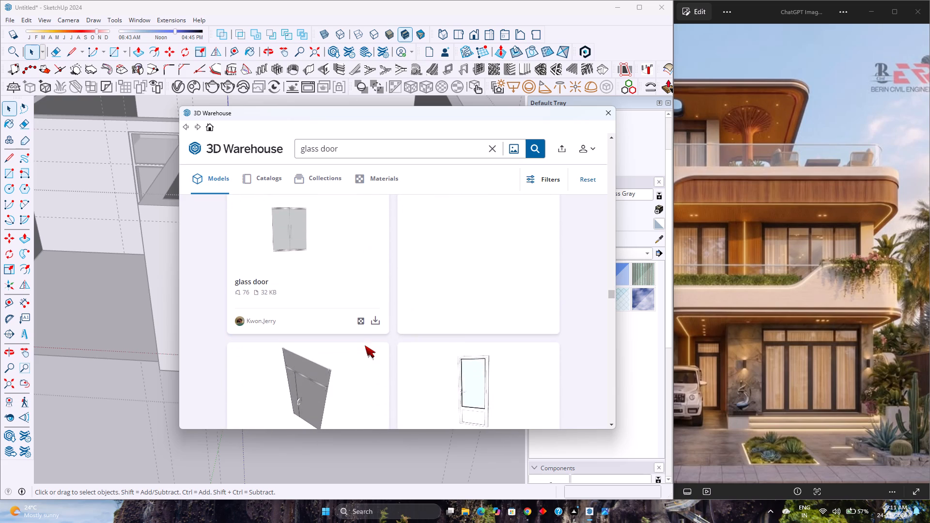
scroll(365, 345, down, 7)
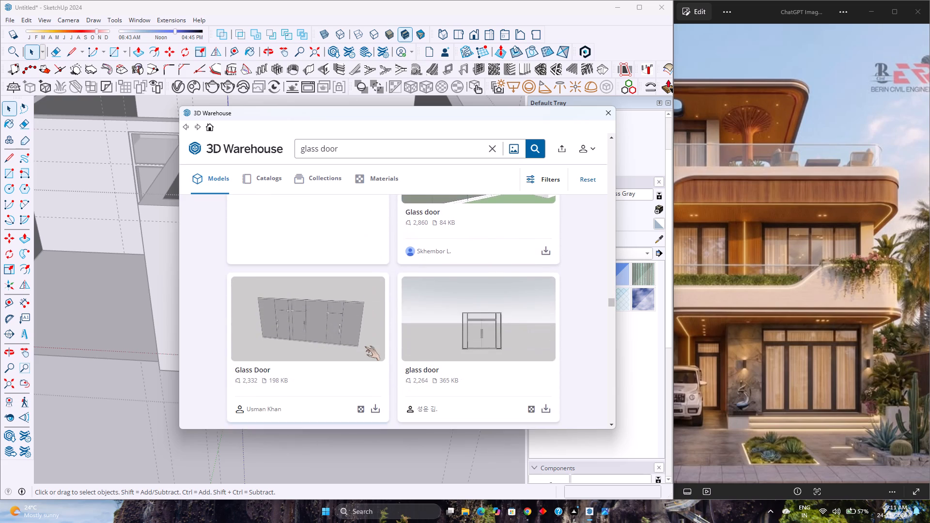
scroll(365, 346, down, 8)
scroll(365, 346, up, 3)
scroll(365, 346, down, 2)
scroll(365, 346, up, 3)
scroll(365, 347, down, 1)
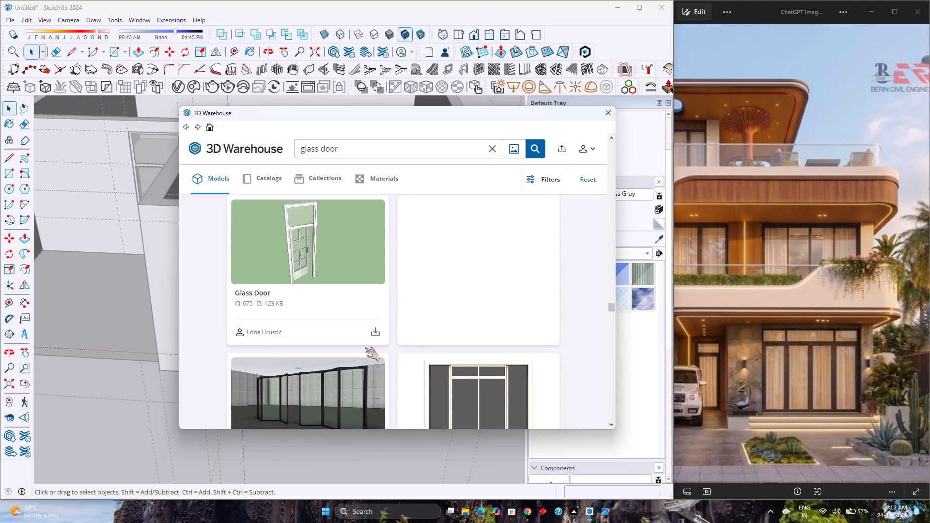
scroll(365, 347, down, 1)
scroll(363, 347, up, 2)
scroll(363, 347, down, 3)
scroll(363, 347, up, 3)
scroll(363, 347, down, 2)
scroll(363, 347, up, 1)
scroll(363, 347, down, 2)
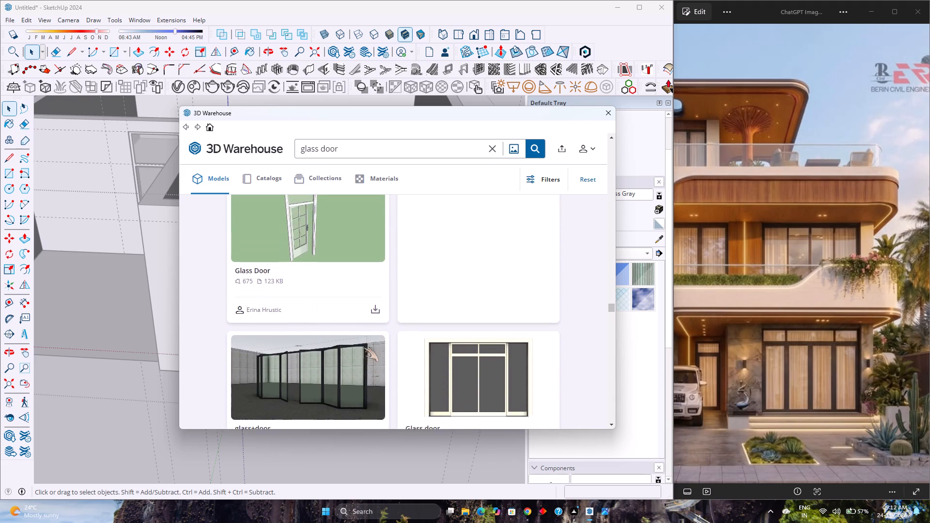
scroll(363, 347, up, 2)
scroll(363, 347, down, 2)
scroll(363, 347, up, 1)
scroll(363, 347, down, 6)
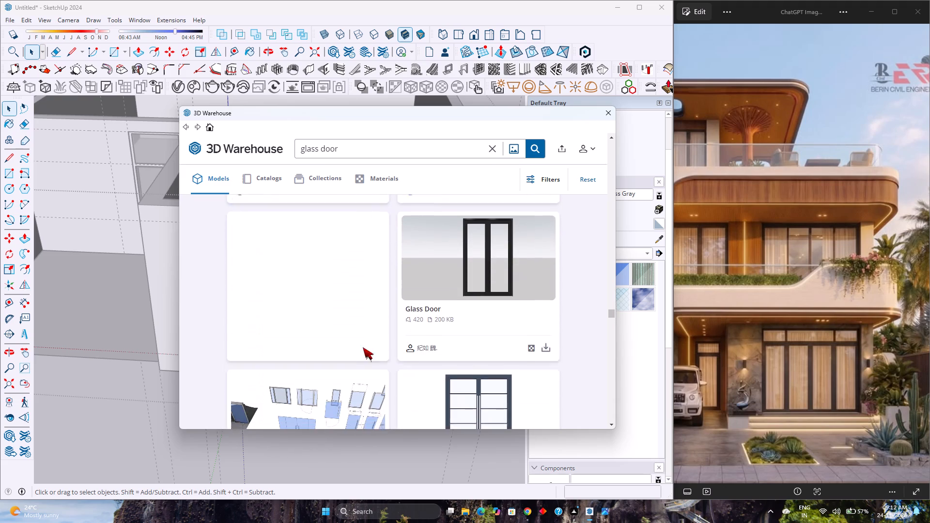
scroll(363, 347, down, 7)
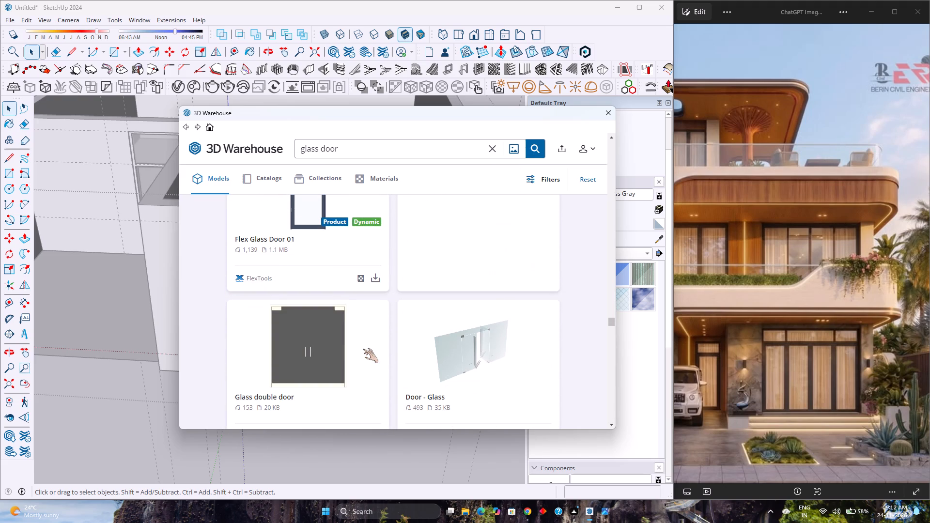
scroll(363, 349, up, 3)
scroll(363, 349, down, 5)
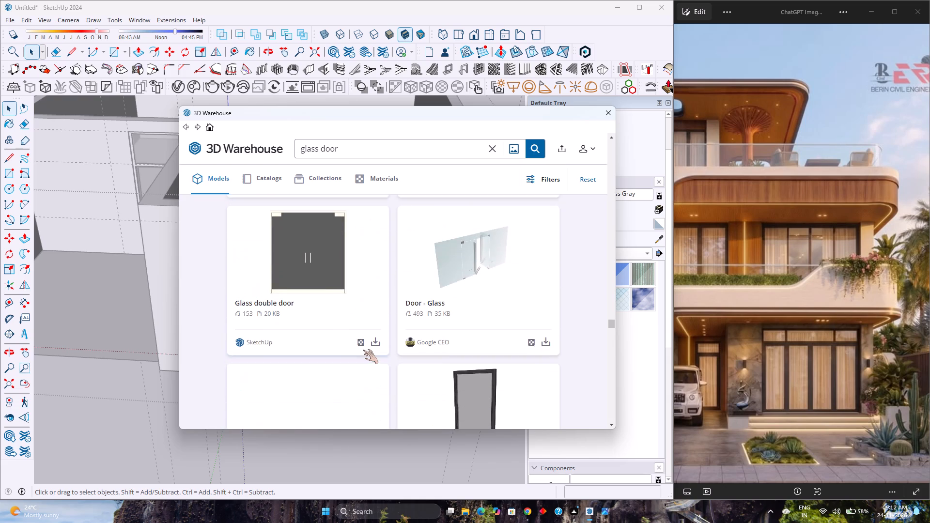
scroll(363, 350, down, 6)
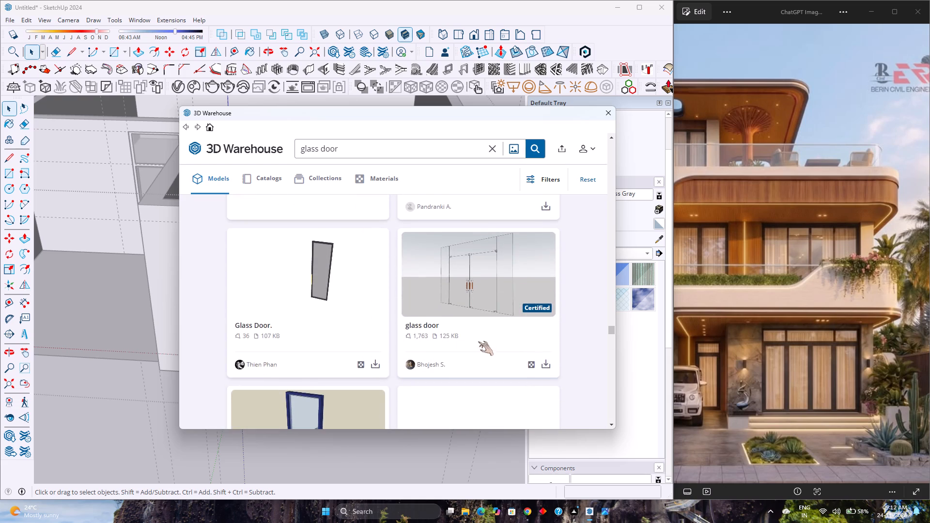
Download the 29 KB dark-framed Glass Door from 3D Warehouse and place it at the lower outer corner of the frame's first bay.
scroll(455, 345, up, 2)
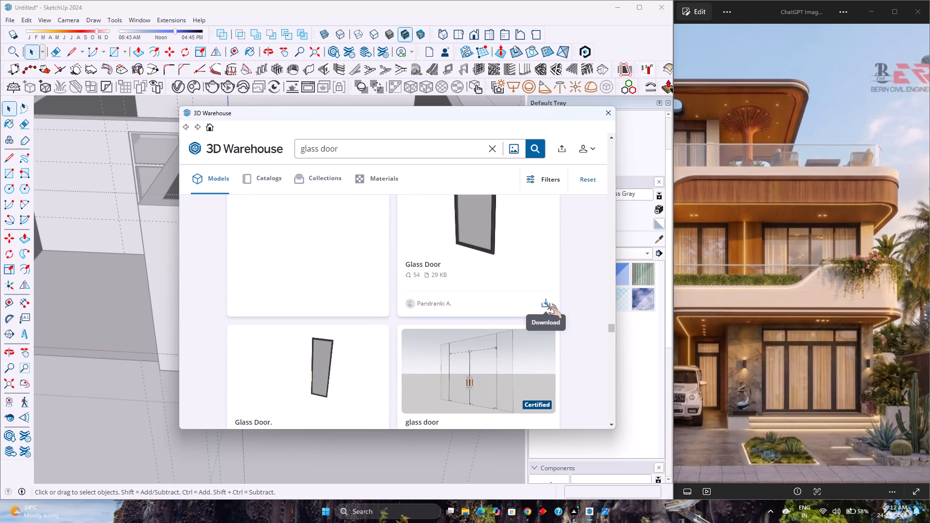
click(546, 304)
click(359, 275)
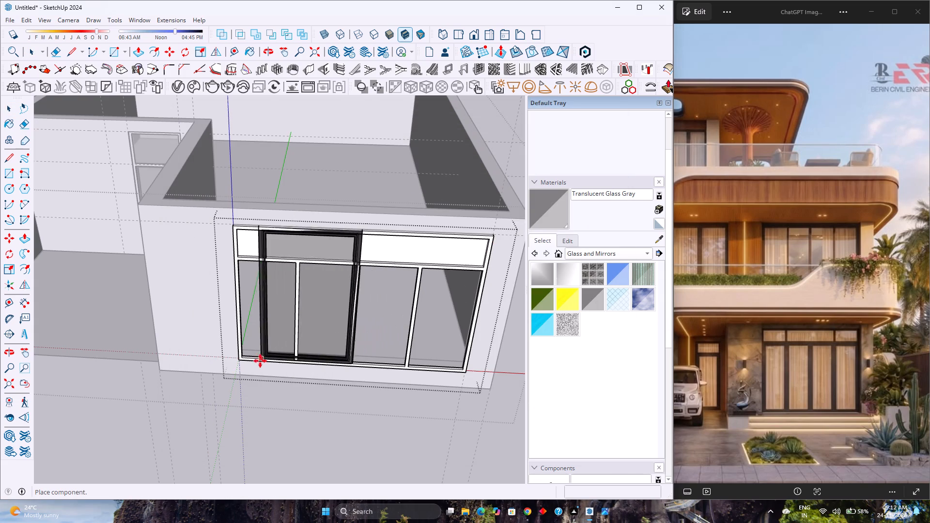
scroll(247, 363, up, 15)
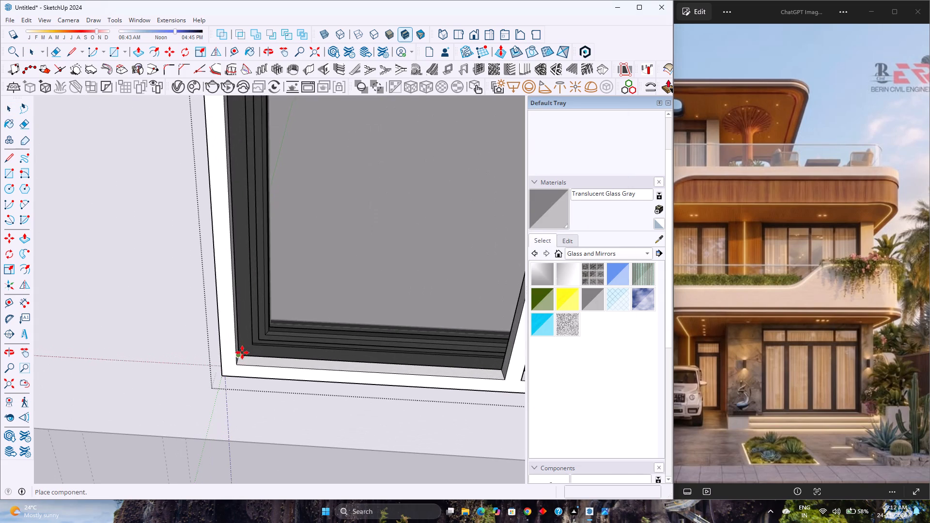
click(241, 363)
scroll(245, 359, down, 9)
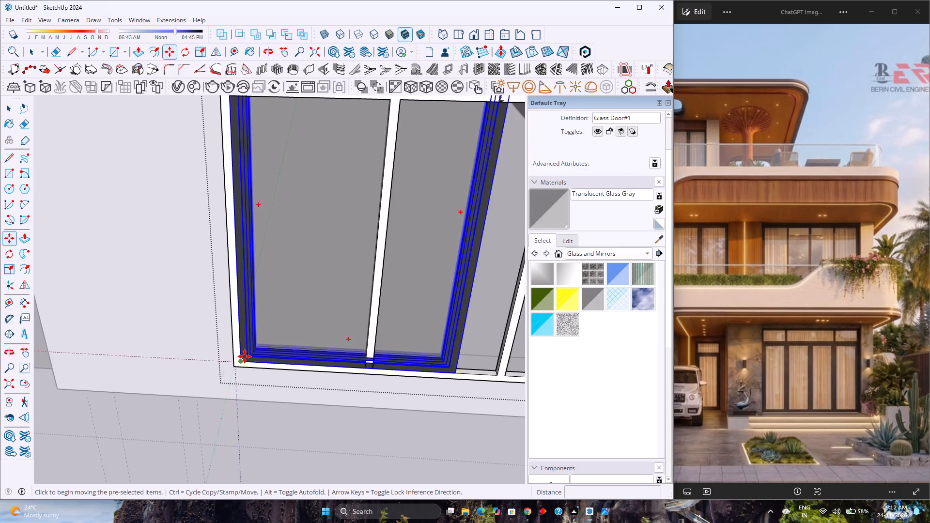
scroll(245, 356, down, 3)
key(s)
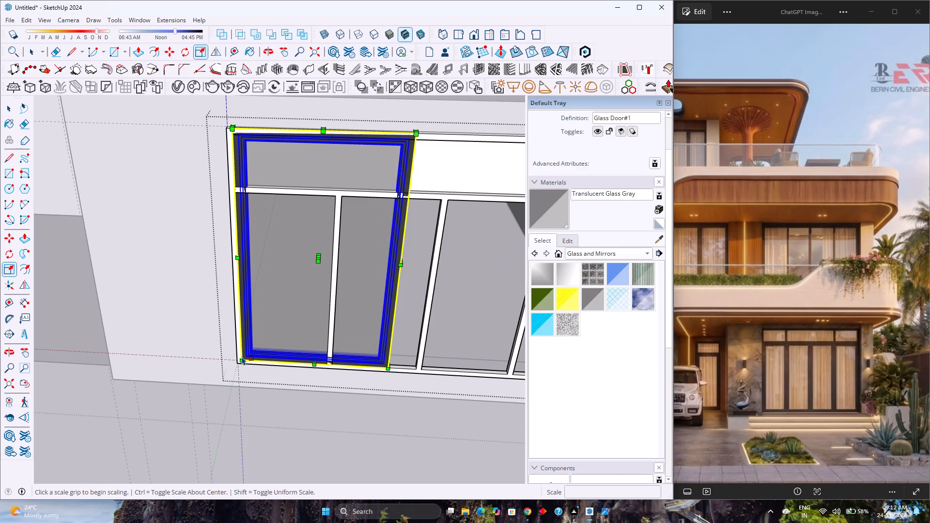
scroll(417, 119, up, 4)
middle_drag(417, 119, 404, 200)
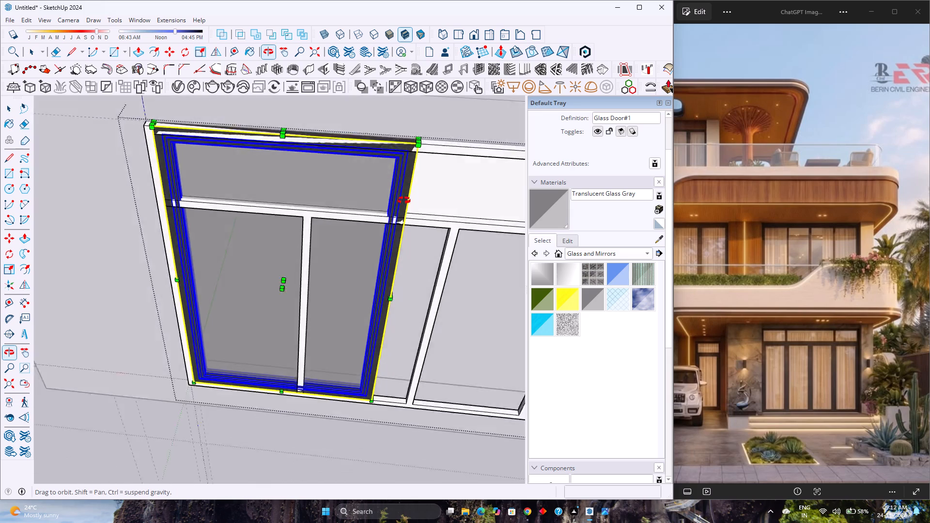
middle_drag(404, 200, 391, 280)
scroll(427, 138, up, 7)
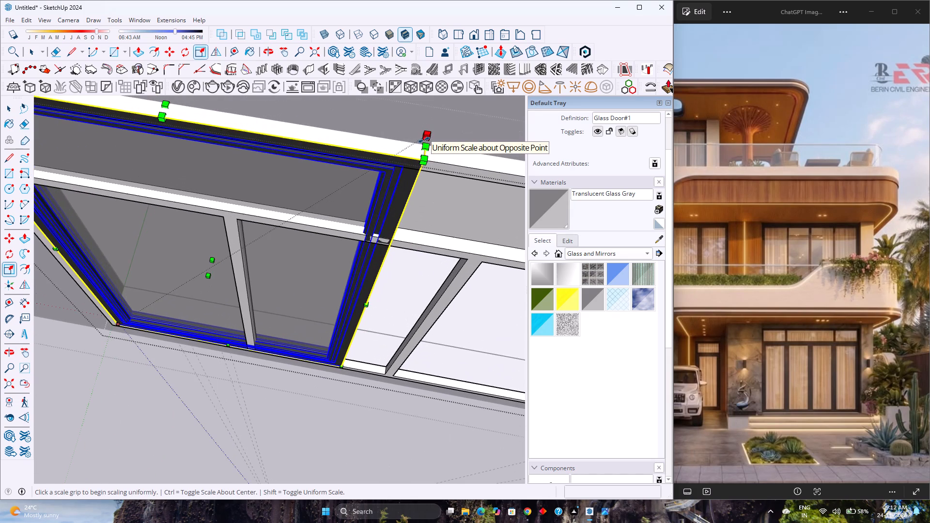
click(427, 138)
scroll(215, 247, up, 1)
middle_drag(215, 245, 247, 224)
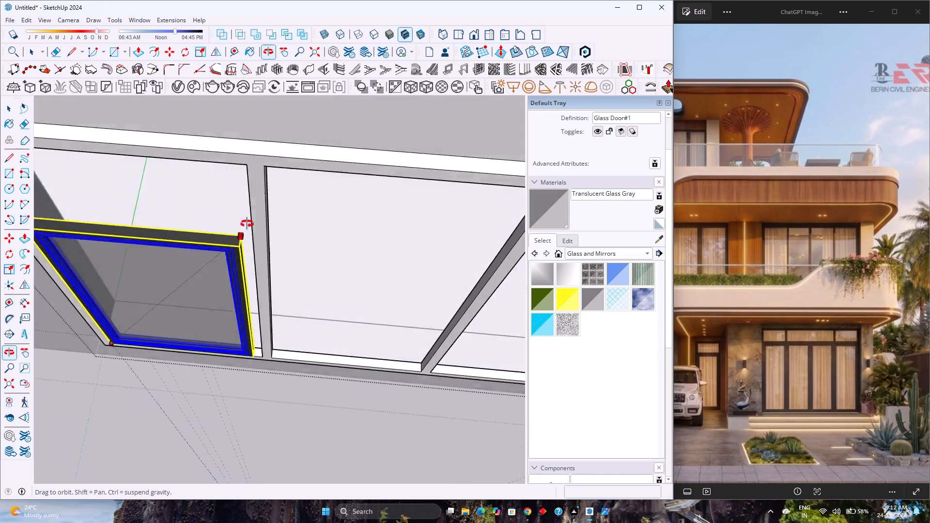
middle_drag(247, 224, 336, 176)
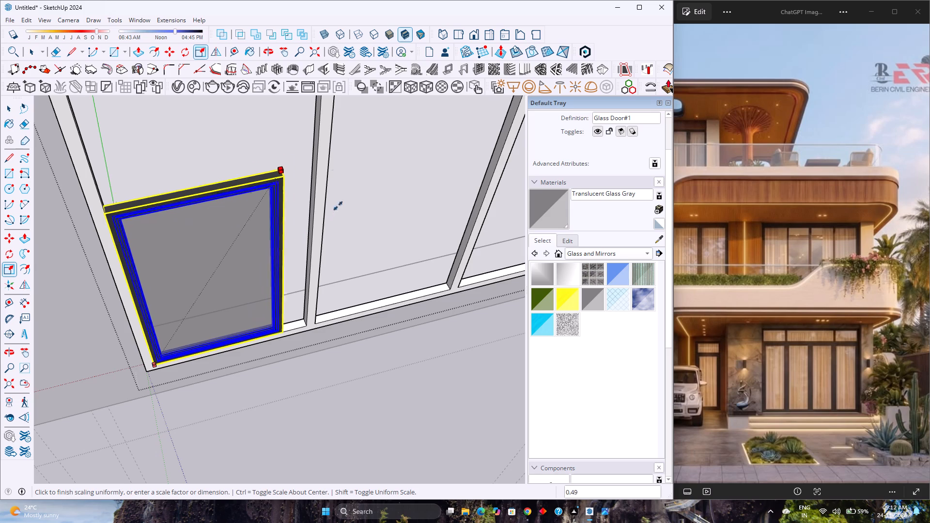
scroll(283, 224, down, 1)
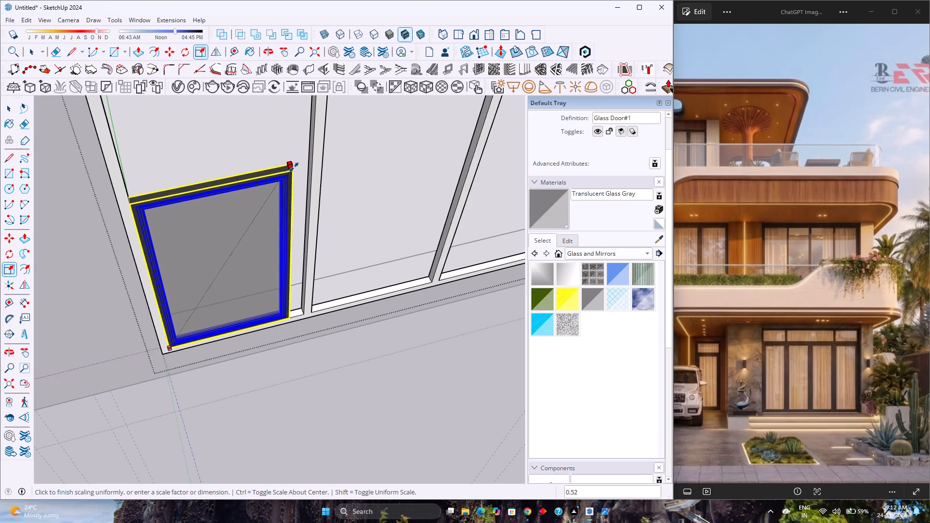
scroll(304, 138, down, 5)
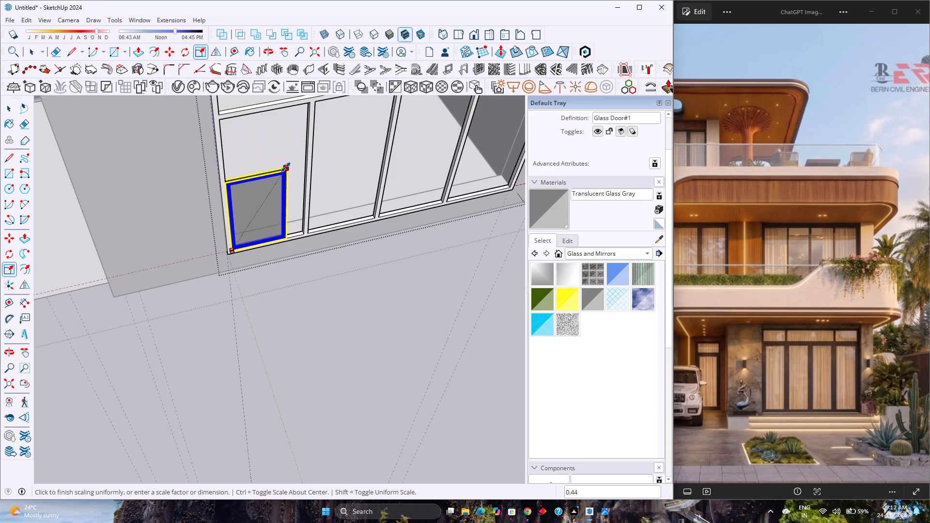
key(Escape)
Scale the glass door's width along the red axis to fit between the outer frame and the first mullion.
scroll(294, 183, up, 3)
scroll(317, 162, down, 2)
middle_drag(321, 160, 324, 176)
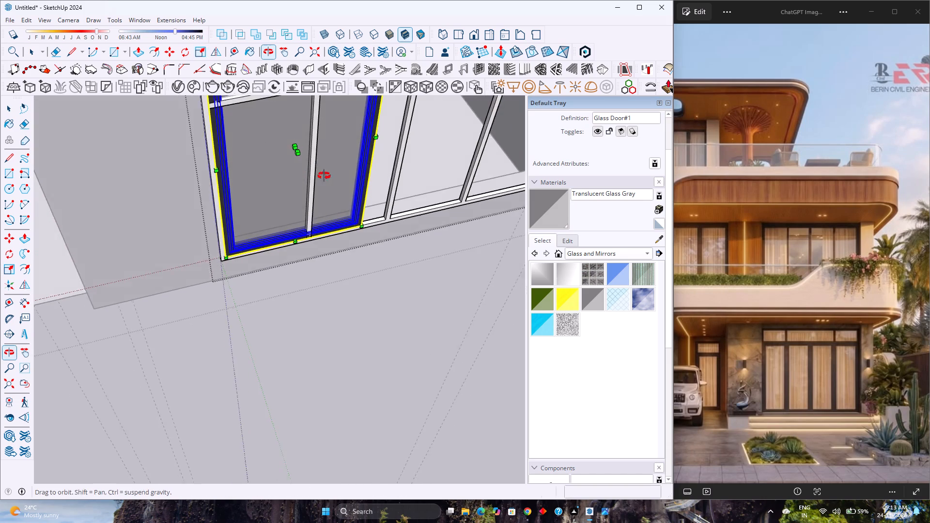
middle_drag(324, 176, 319, 250)
middle_click(319, 250)
scroll(378, 133, up, 4)
click(380, 136)
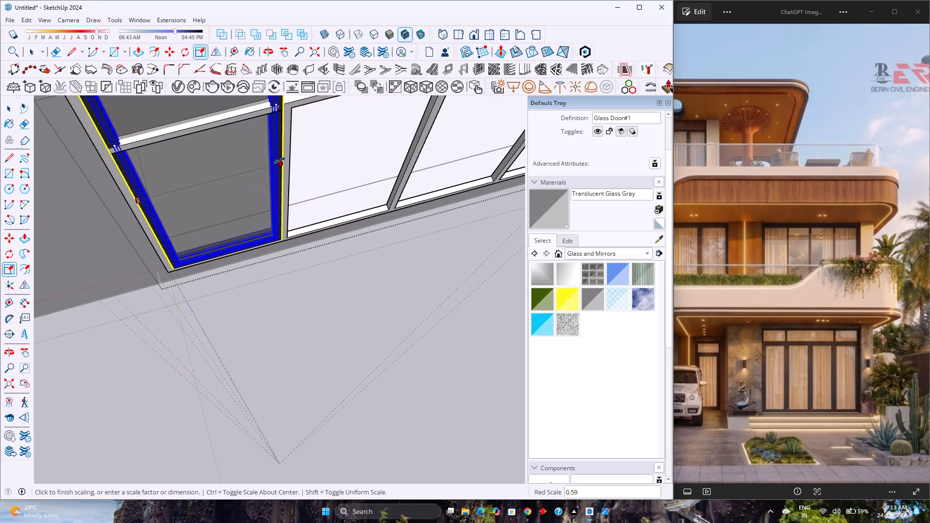
click(279, 109)
Scale the glass door's height along the blue axis down to the underside of the transom bar.
scroll(283, 183, down, 5)
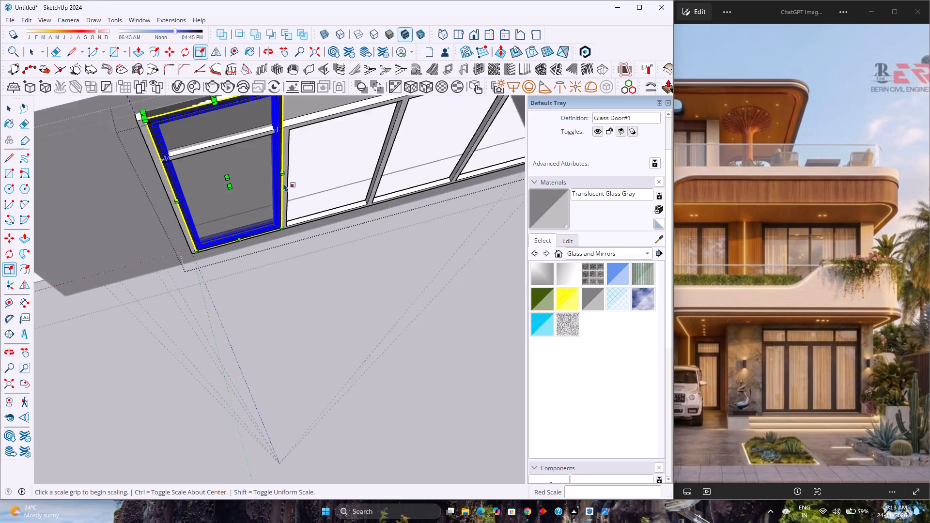
middle_drag(273, 177, 304, 231)
shift+middle_drag(277, 218, 364, 315)
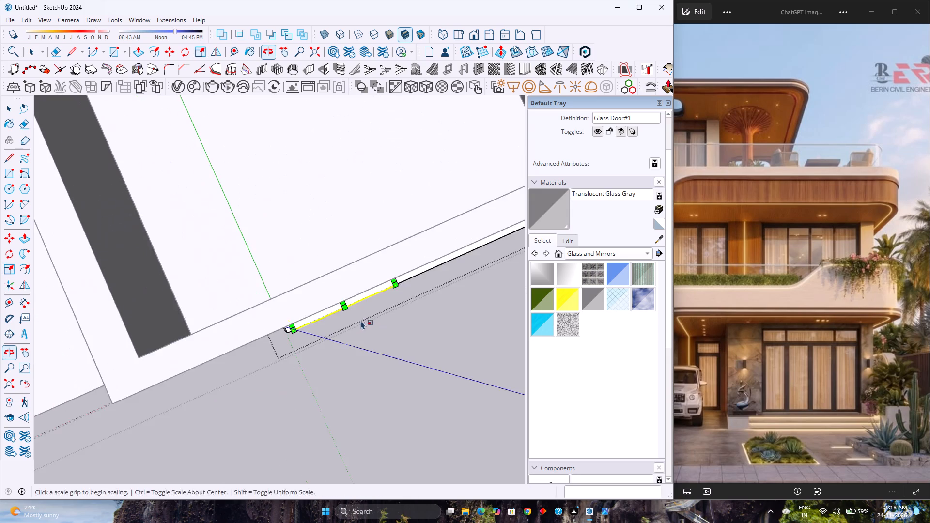
middle_drag(358, 321, 270, 211)
scroll(287, 149, up, 3)
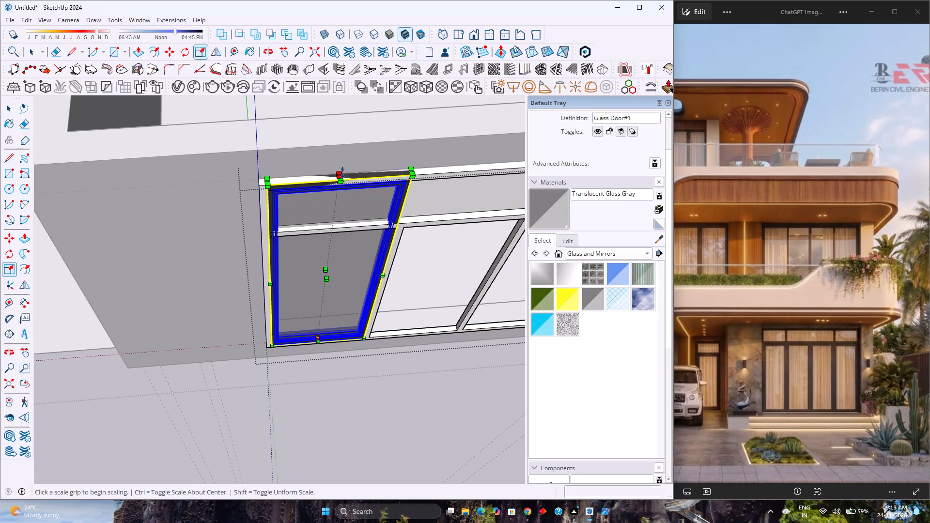
click(342, 173)
scroll(269, 240, up, 3)
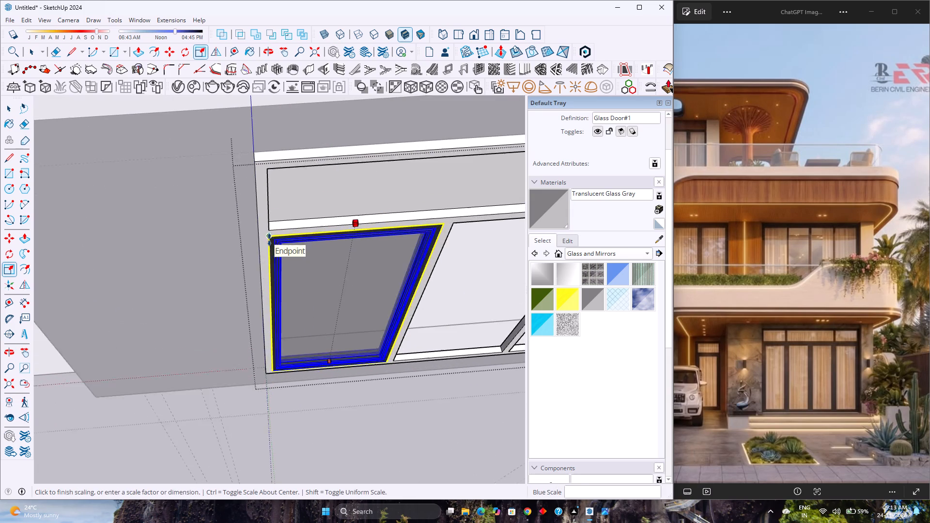
middle_drag(269, 240, 252, 150)
middle_click(252, 150)
click(272, 237)
Reduce the glass door's depth along the green axis in two passes, scaling by about 0.63 and 0.62.
scroll(271, 237, down, 3)
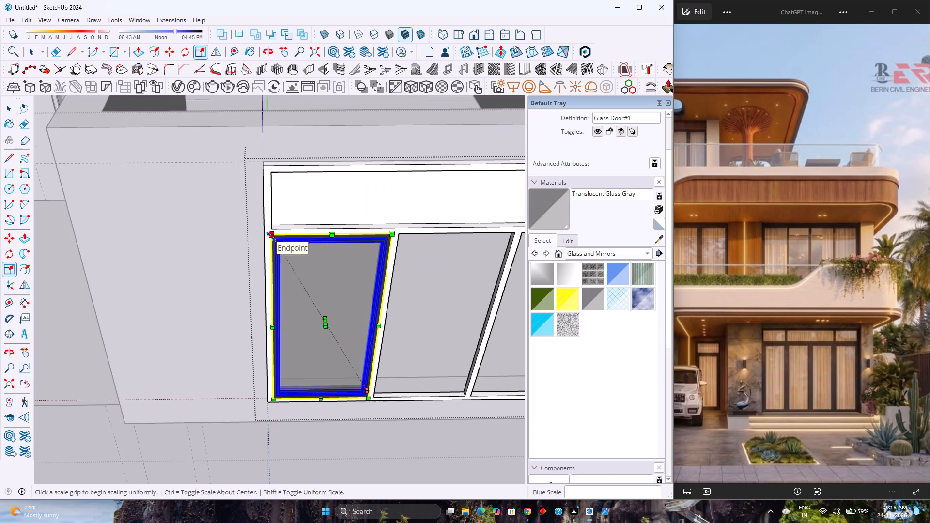
scroll(271, 237, down, 1)
middle_drag(318, 335, 91, 374)
middle_drag(232, 334, 19, 311)
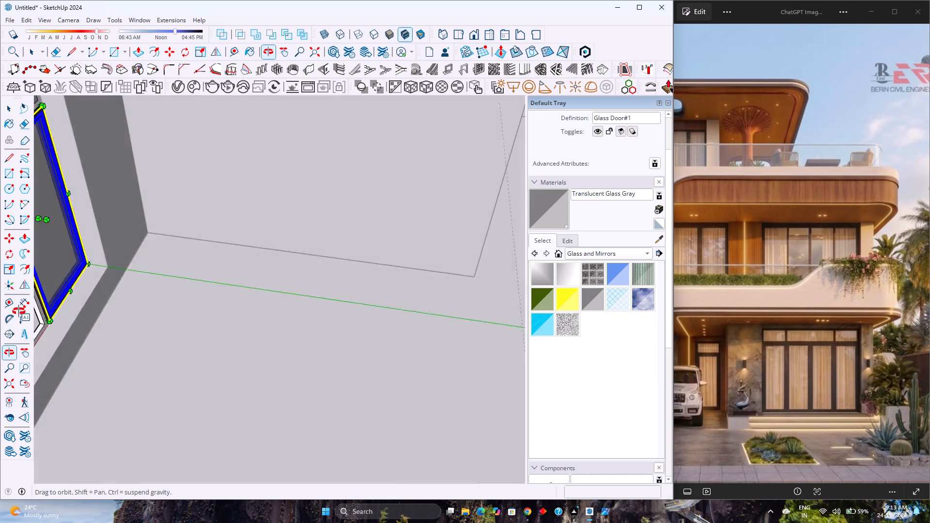
middle_drag(19, 311, 94, 329)
middle_click(94, 329)
scroll(137, 316, up, 3)
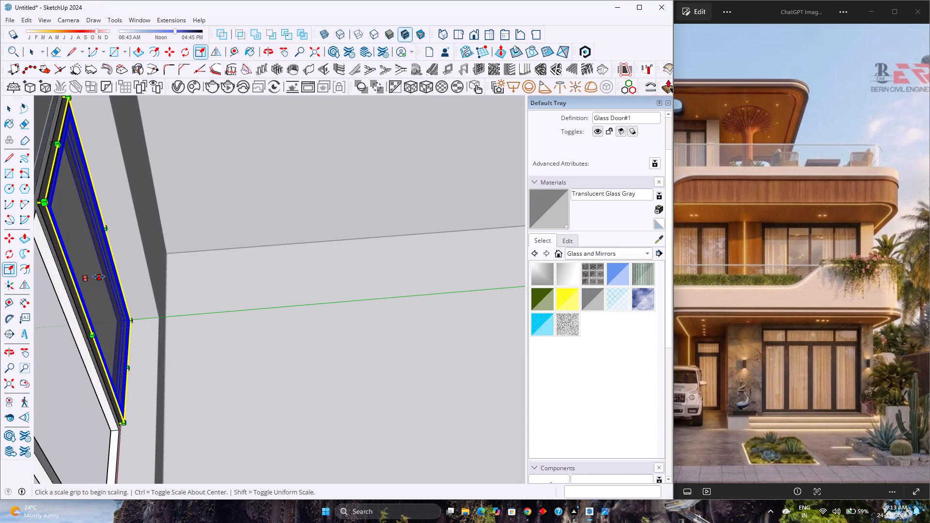
click(99, 277)
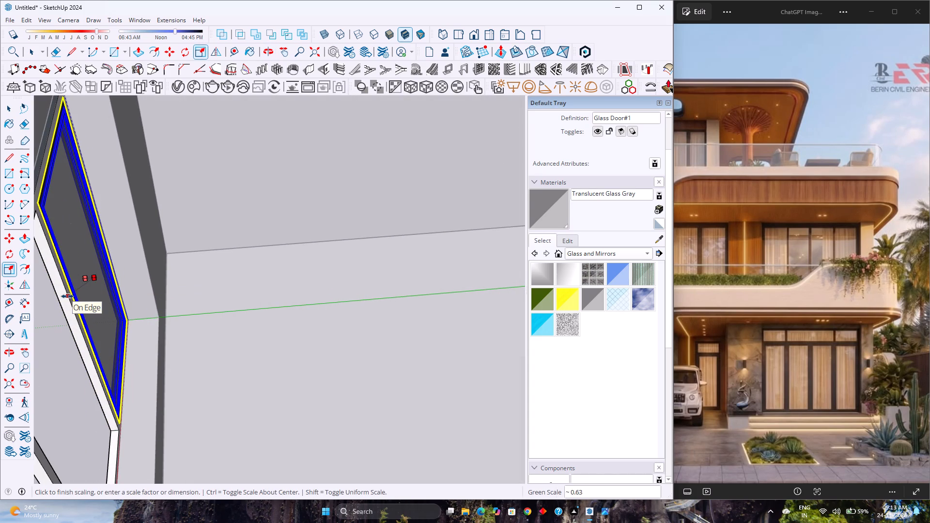
click(67, 296)
click(95, 278)
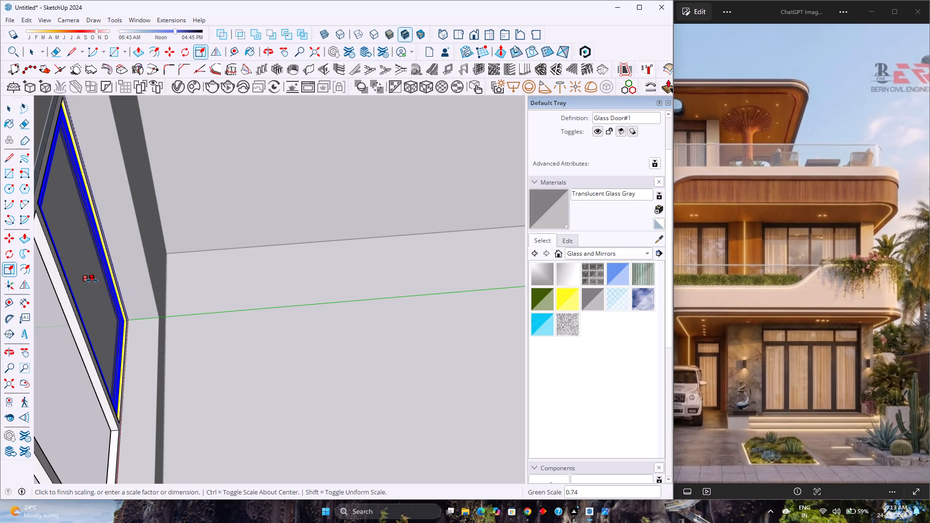
click(91, 281)
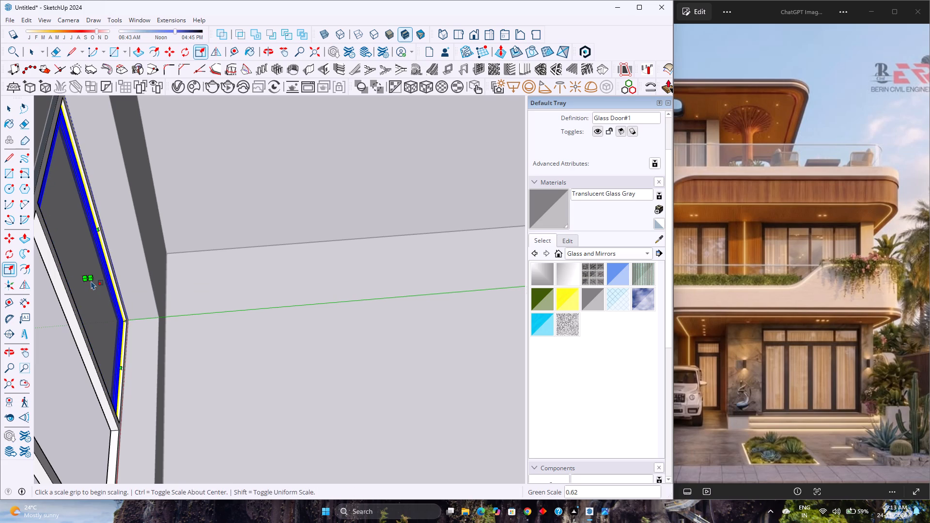
Fine-tune the glass door's depth along the green axis from its outer face.
scroll(91, 281, down, 5)
middle_drag(54, 289, 265, 266)
middle_click(267, 265)
scroll(272, 261, down, 10)
scroll(166, 340, up, 3)
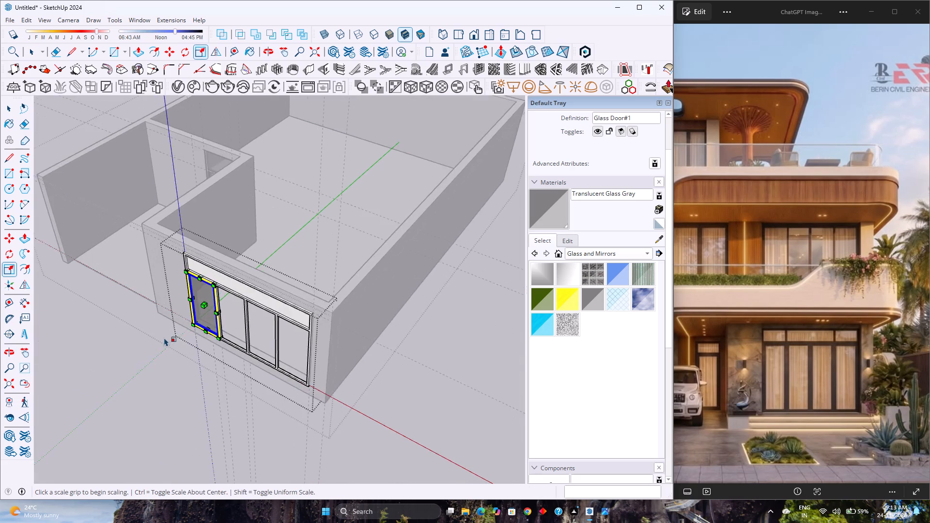
scroll(164, 338, up, 15)
scroll(222, 311, up, 4)
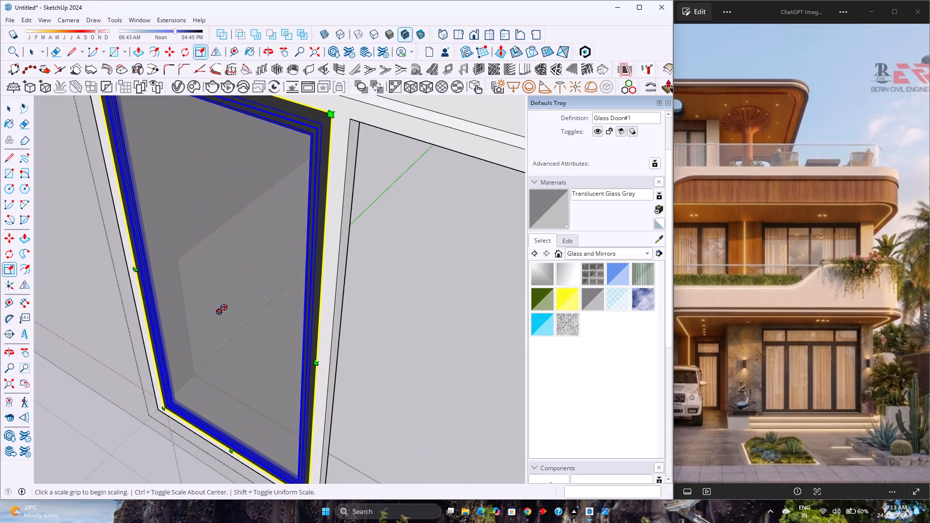
click(220, 310)
click(221, 310)
scroll(218, 312, down, 4)
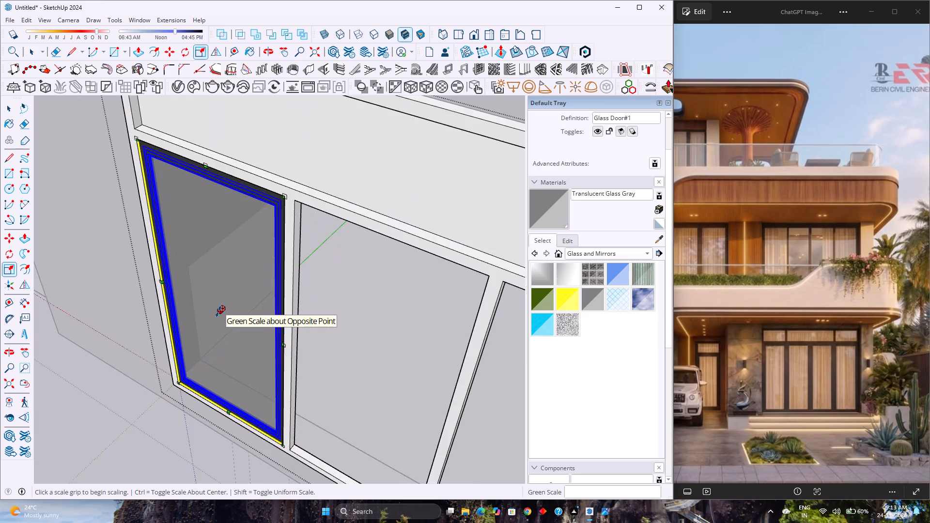
scroll(218, 311, down, 3)
key(space)
Inspect the fitted glass door in the first bay from the front, with the frame group closed.
scroll(209, 326, up, 1)
middle_click(209, 326)
middle_drag(209, 326, 221, 321)
middle_drag(228, 319, 314, 289)
middle_drag(318, 288, 324, 285)
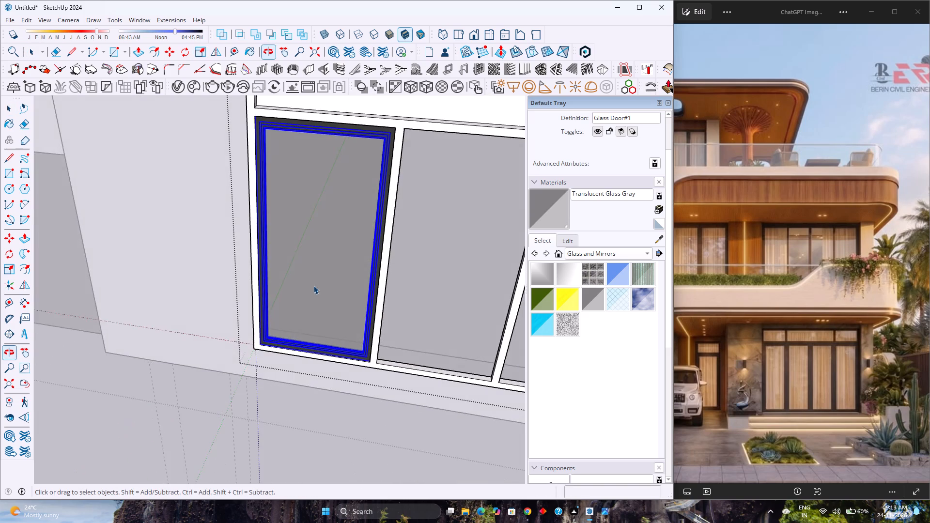
scroll(309, 283, down, 5)
key(Escape)
scroll(303, 280, down, 2)
middle_drag(303, 280, 332, 234)
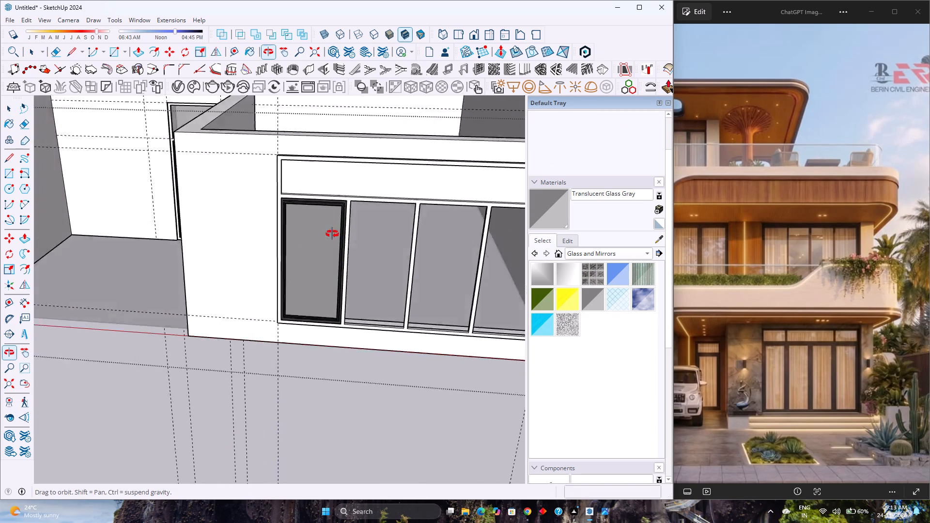
middle_drag(332, 234, 364, 210)
middle_click(365, 210)
Reopen the frame group and copy the glass door from the first bay to the lower corner of the second bay.
scroll(343, 257, up, 14)
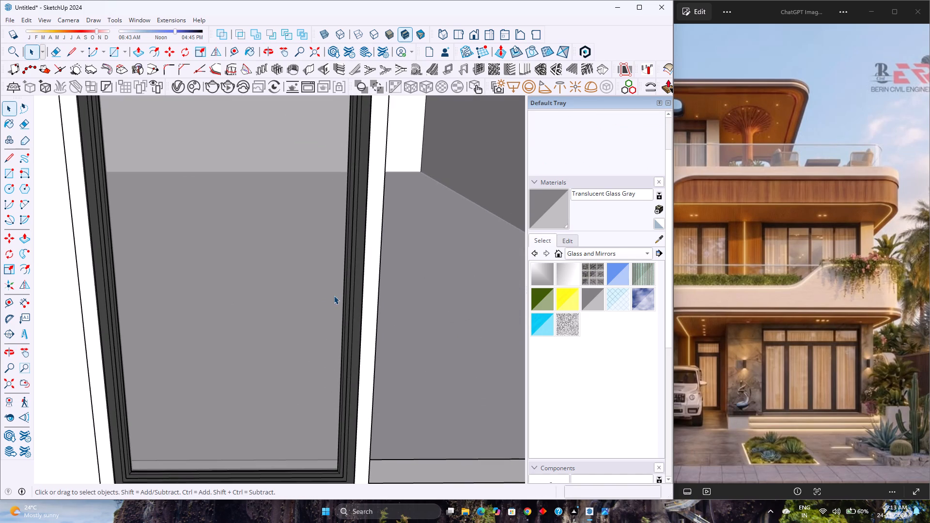
click(356, 291)
scroll(348, 293, down, 6)
double_click(348, 293)
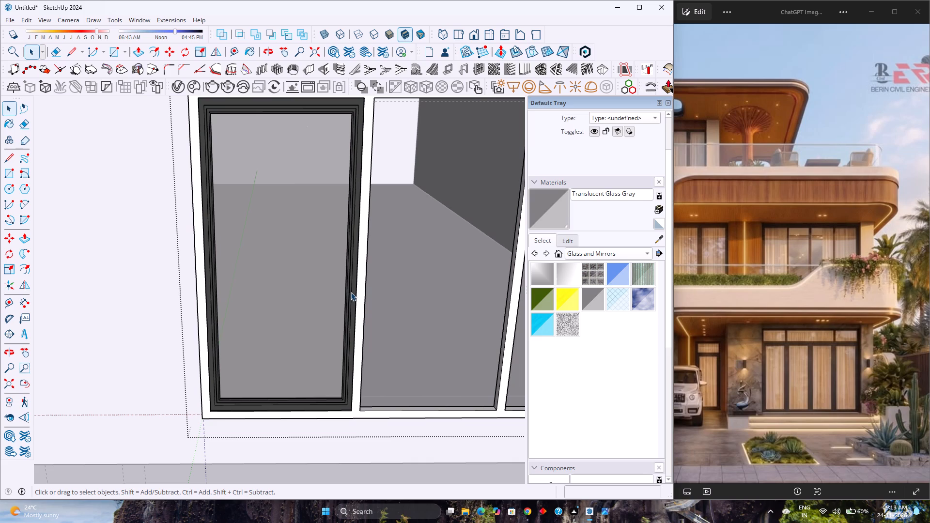
click(351, 292)
key(m)
scroll(178, 436, up, 1)
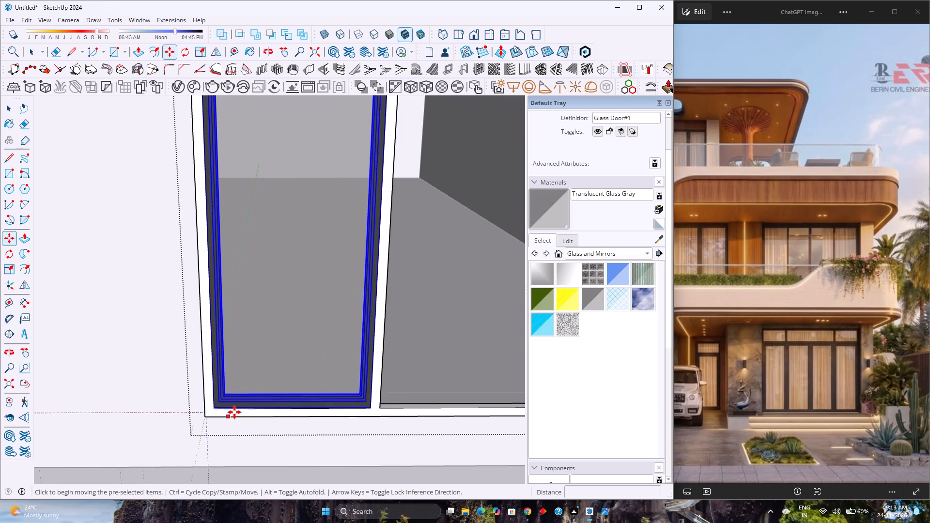
scroll(244, 407, up, 5)
middle_drag(241, 407, 176, 469)
middle_click(176, 469)
scroll(170, 395, up, 4)
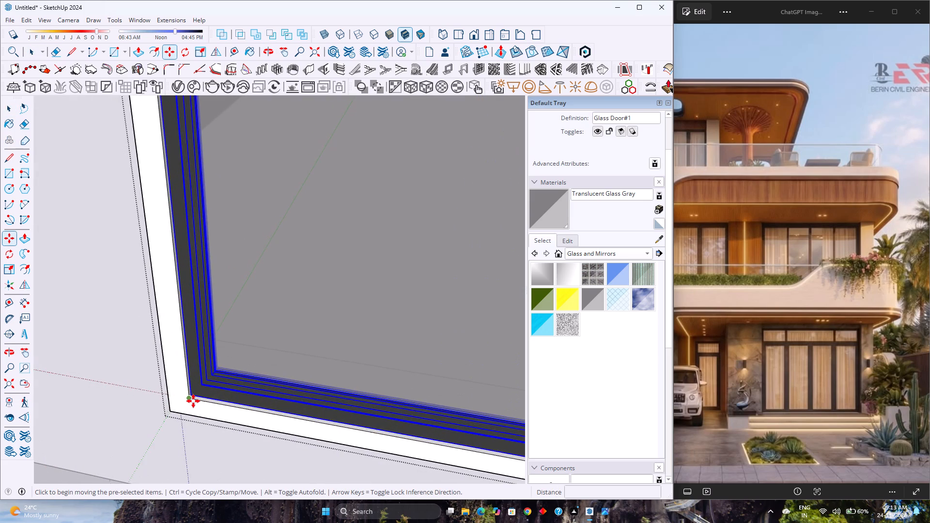
click(192, 400)
scroll(192, 400, down, 9)
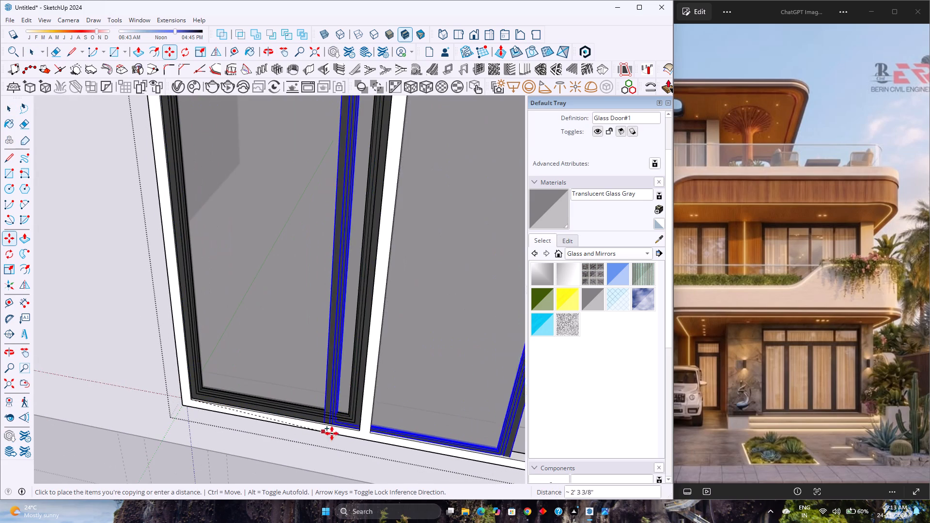
click(372, 432)
scroll(372, 432, down, 9)
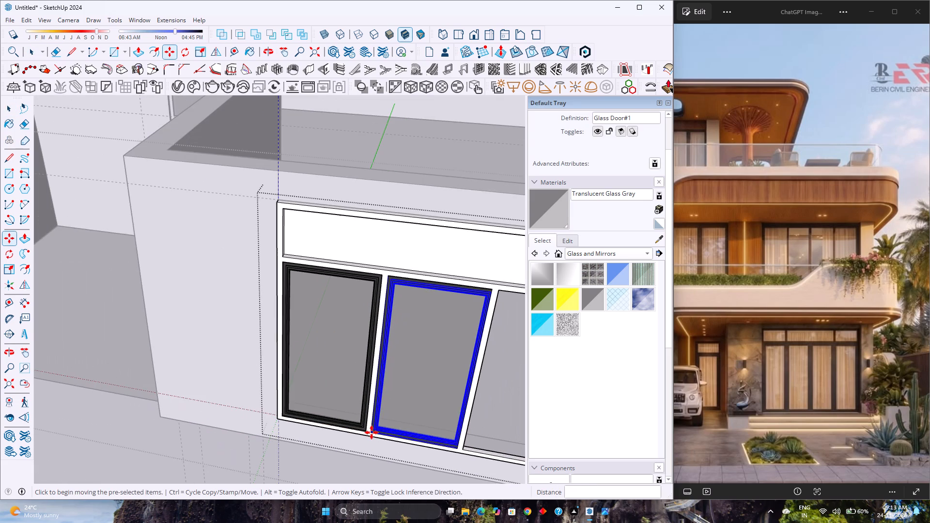
Narrow the second bay's glass door along the red axis by a factor of about 0.97 to fit its opening.
key(s)
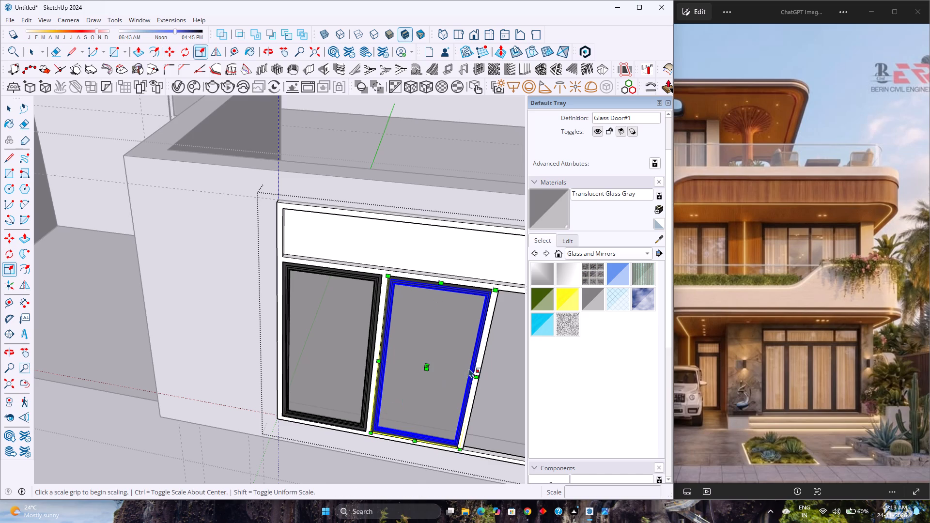
scroll(469, 368, up, 8)
middle_drag(479, 381, 516, 425)
scroll(491, 359, up, 3)
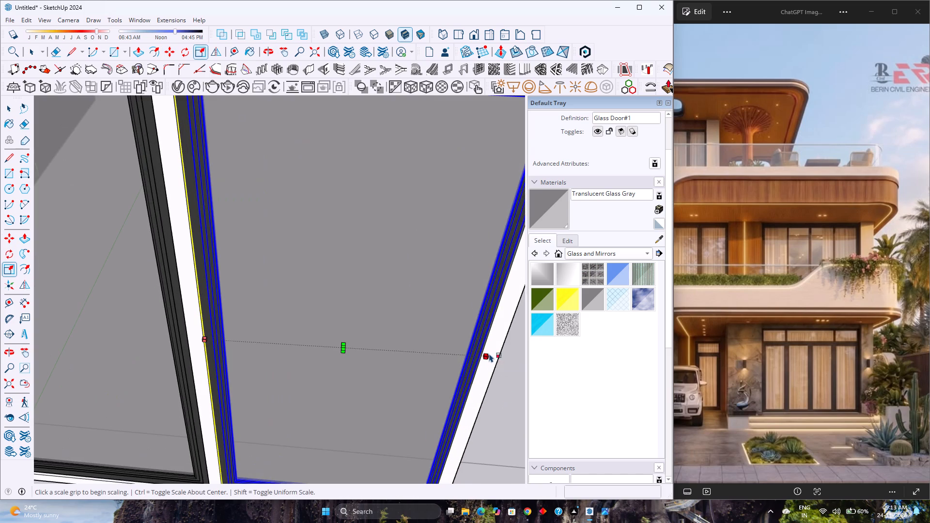
click(488, 356)
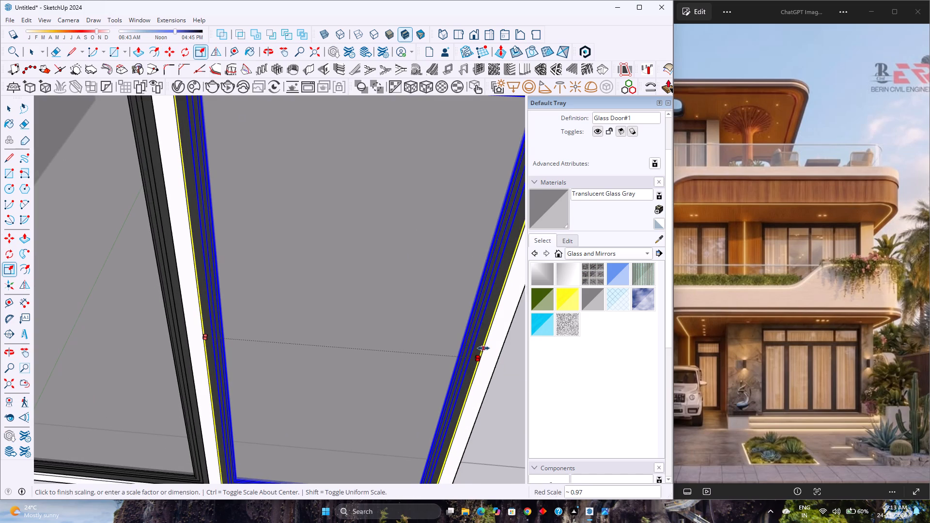
click(483, 348)
scroll(340, 361, down, 8)
key(space)
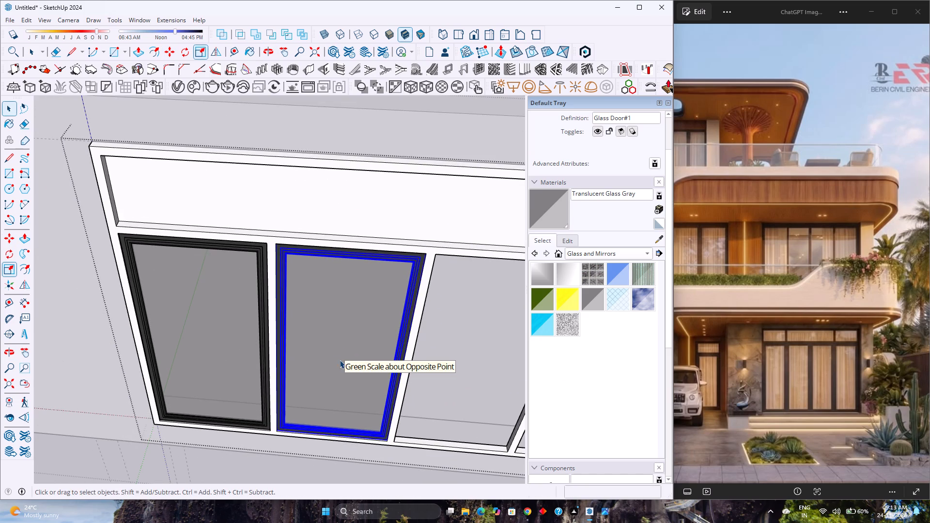
Mirror-copy the first two glass doors into the third and fourth bays, with the mirror plane offset 2' 11 1/2" to the middle mullion.
ctrl+click(191, 342)
scroll(196, 341, down, 3)
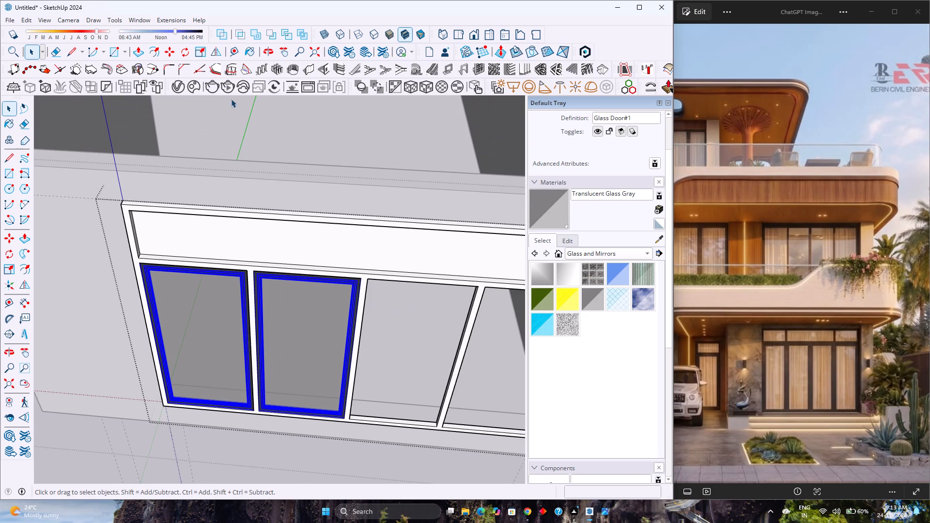
click(220, 53)
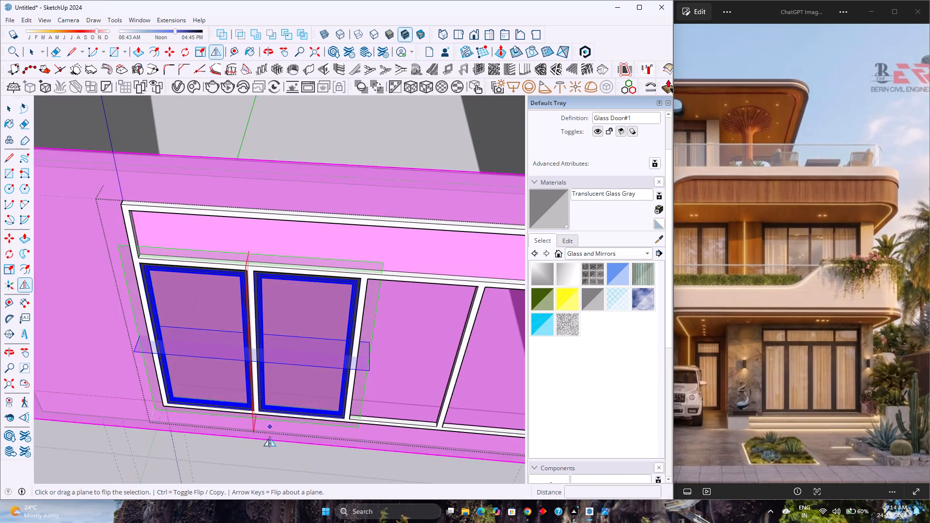
drag(255, 428, 321, 423)
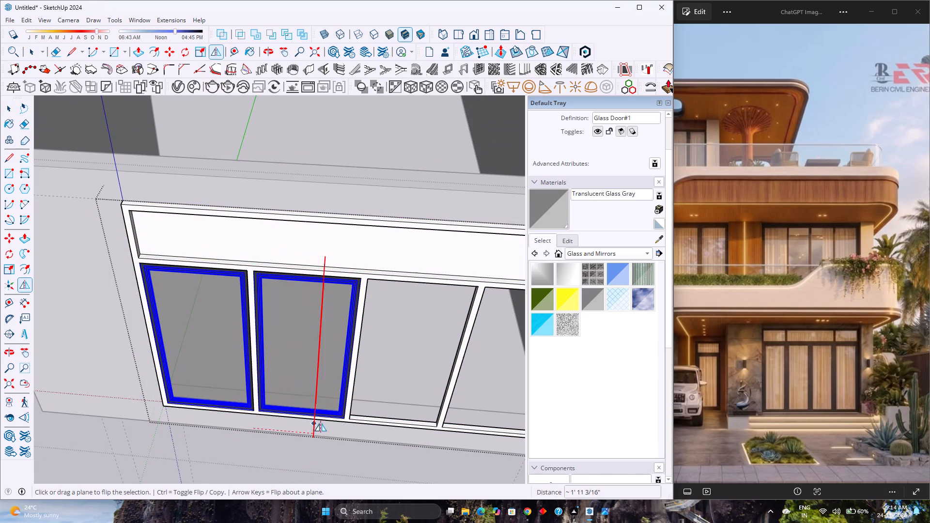
drag(321, 423, 348, 424)
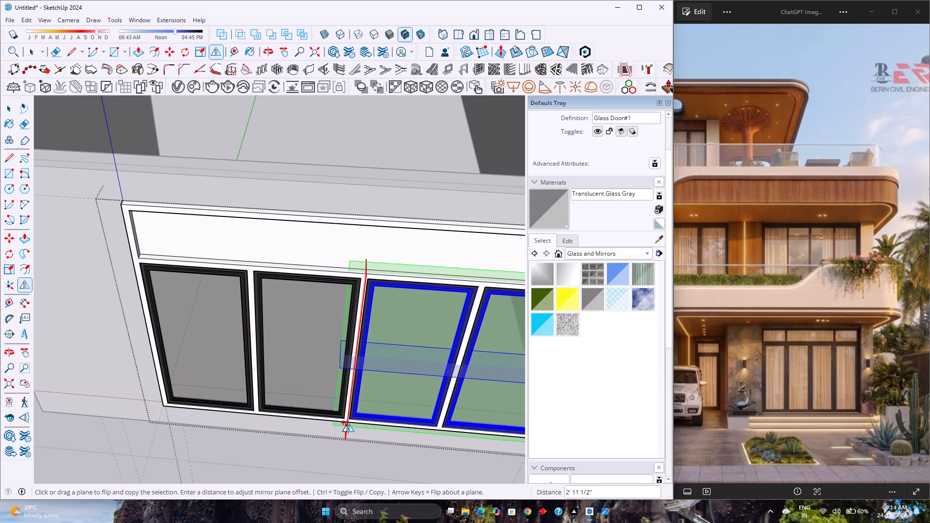
key(space)
key(Escape)
Examine the four fitted glass doors and the blank transom above them from the front and from above.
scroll(337, 429, down, 5)
middle_drag(338, 435, 296, 268)
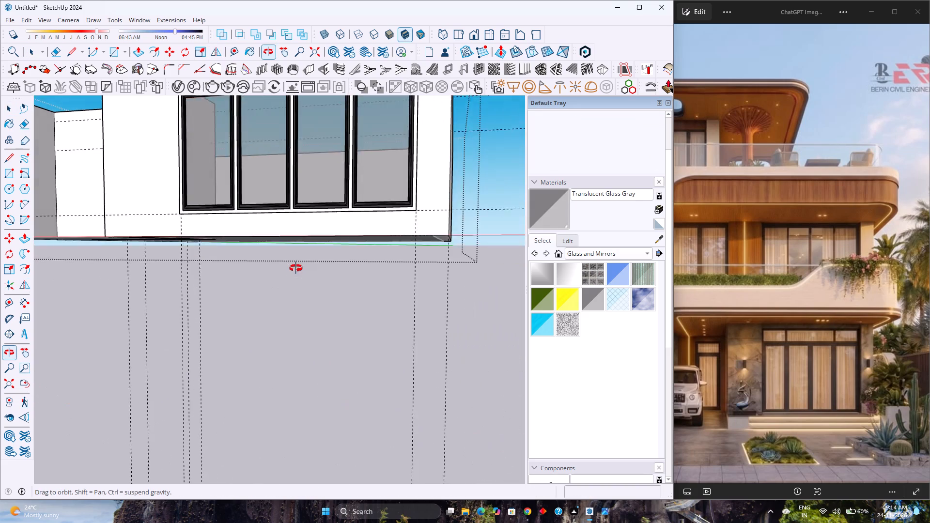
middle_drag(296, 268, 301, 308)
scroll(301, 308, up, 1)
scroll(301, 308, down, 4)
scroll(301, 308, up, 4)
scroll(301, 308, down, 4)
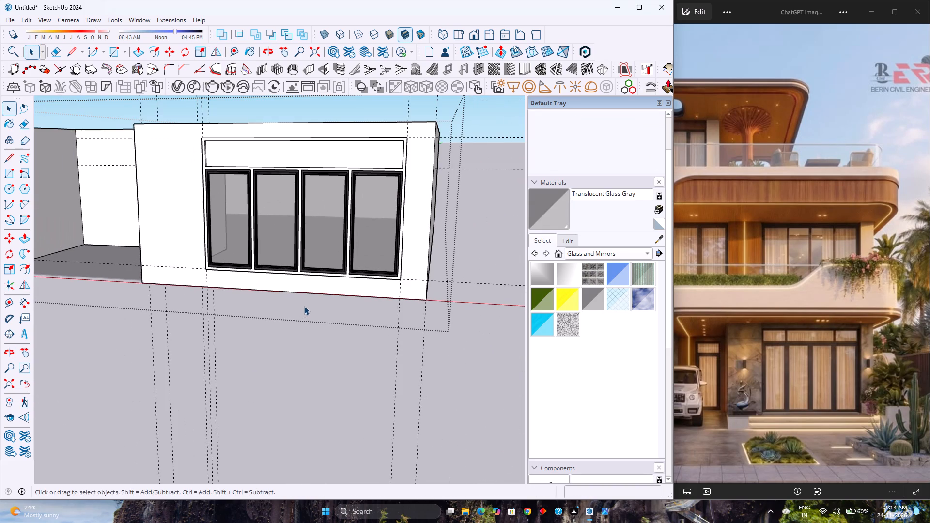
scroll(304, 306, up, 4)
scroll(304, 306, down, 5)
scroll(304, 309, up, 4)
scroll(304, 310, down, 4)
scroll(304, 310, up, 3)
scroll(304, 310, down, 2)
scroll(304, 310, up, 3)
scroll(304, 310, down, 2)
scroll(303, 310, up, 1)
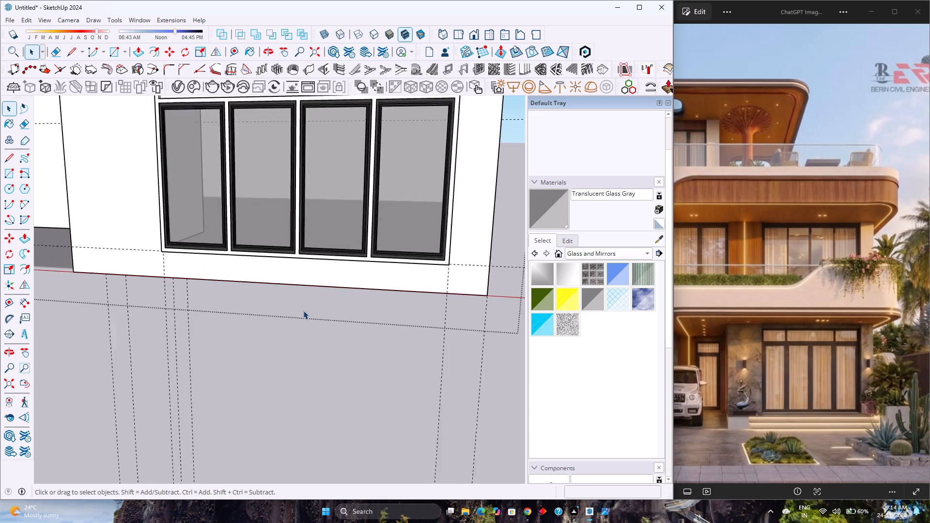
scroll(303, 310, up, 1)
scroll(303, 310, down, 3)
scroll(297, 314, up, 1)
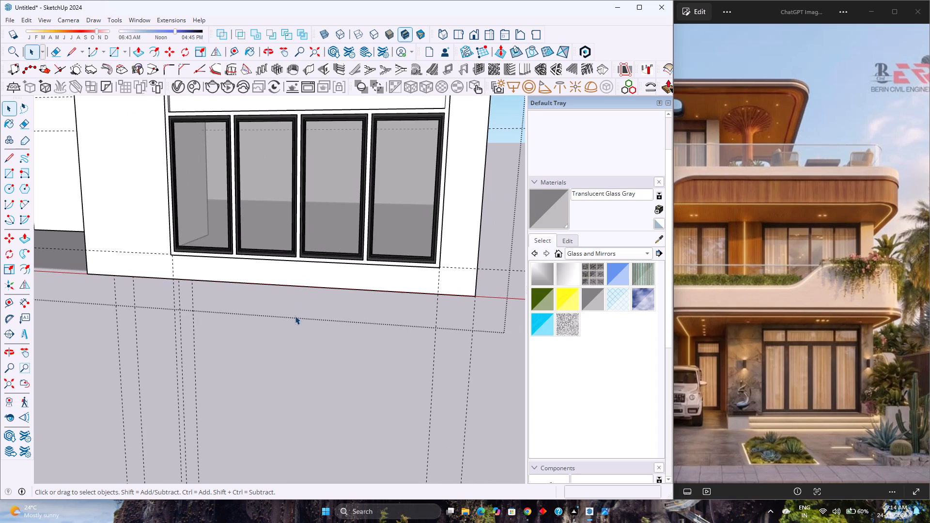
scroll(300, 298, down, 5)
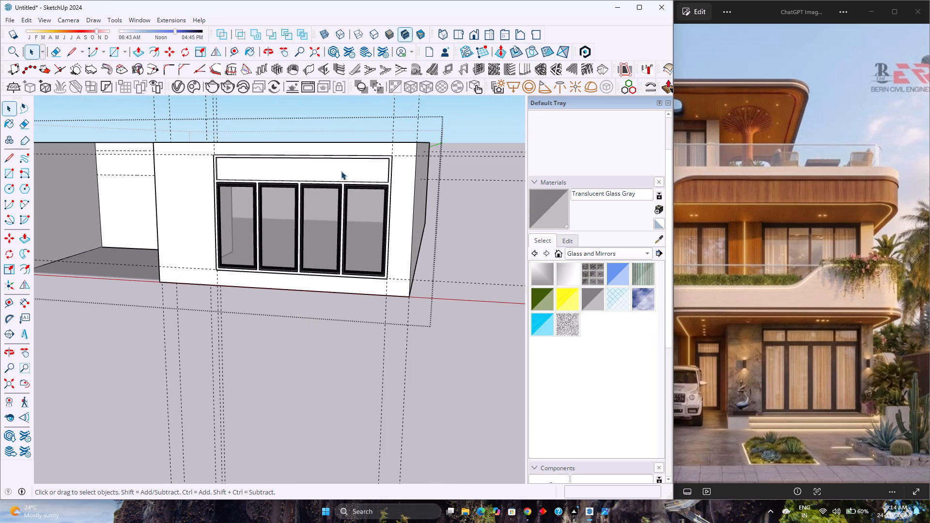
scroll(331, 138, up, 6)
middle_drag(337, 143, 364, 179)
scroll(339, 157, down, 3)
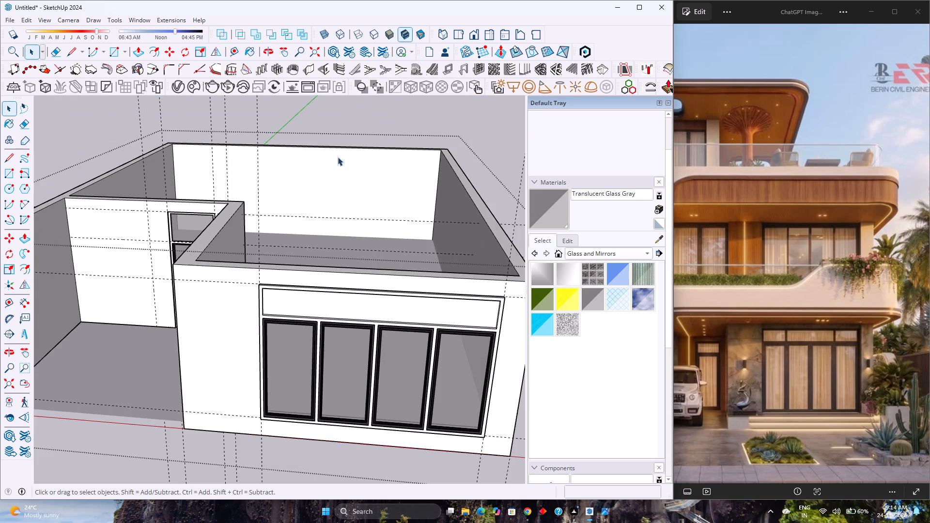
middle_drag(334, 209, 260, 195)
middle_click(260, 195)
scroll(219, 246, up, 3)
middle_drag(197, 259, 231, 244)
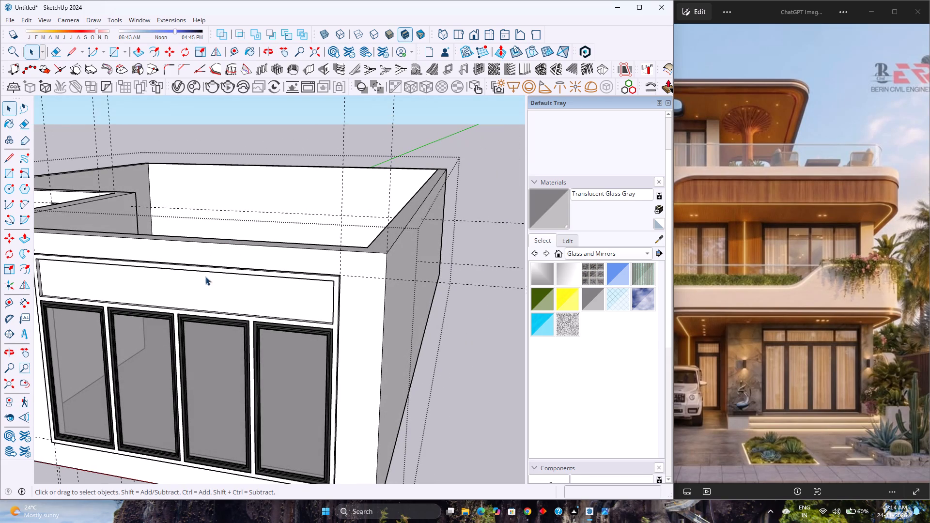
scroll(227, 292, up, 2)
middle_drag(244, 299, 291, 299)
scroll(247, 298, down, 6)
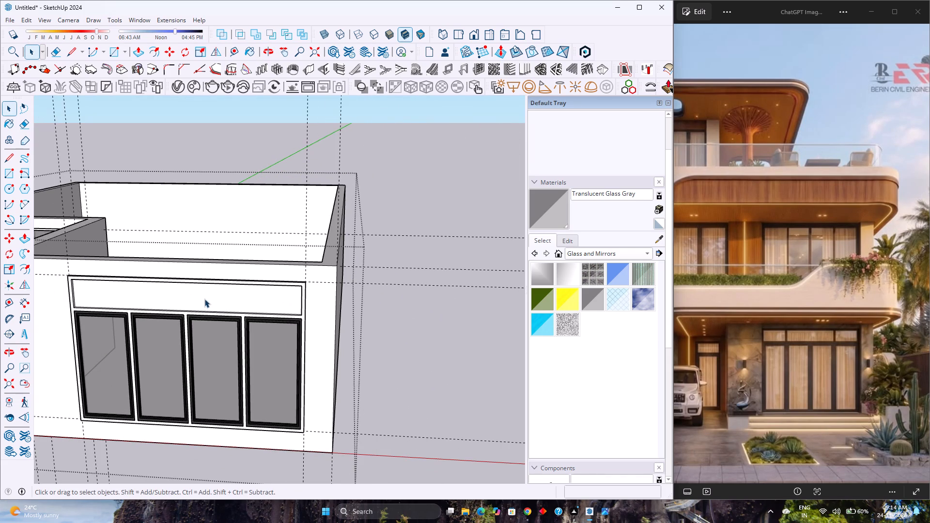
Open the frame group and draw a 1' 6" vertical line across the transom face, above the mullion between the first two doors.
click(193, 297)
triple_click(193, 297)
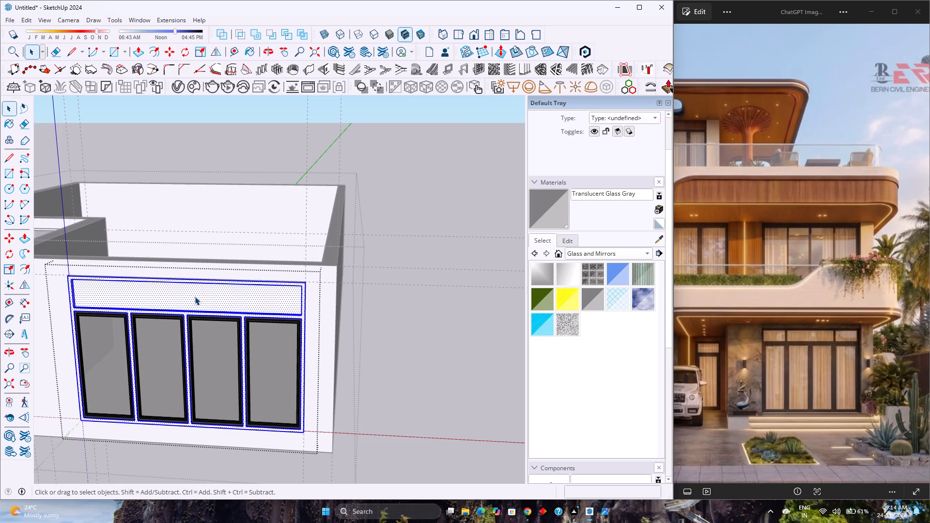
scroll(195, 296, up, 3)
scroll(194, 296, down, 4)
middle_drag(194, 296, 319, 304)
scroll(337, 305, down, 6)
scroll(236, 296, up, 4)
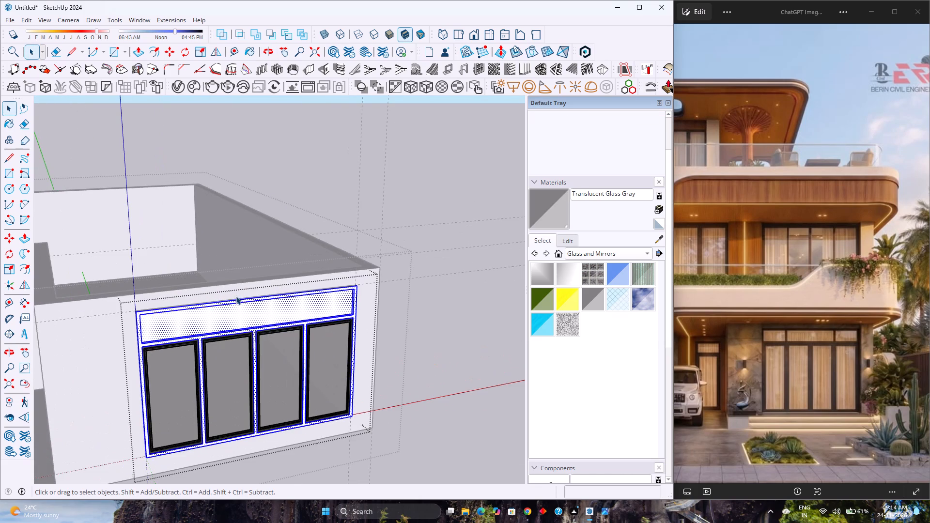
scroll(171, 317, up, 7)
middle_drag(171, 317, 75, 361)
middle_click(75, 361)
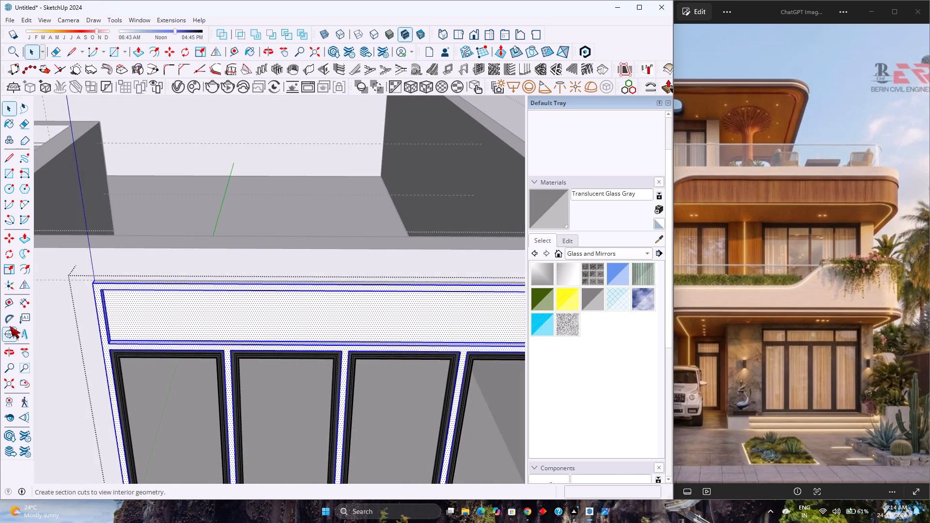
click(70, 49)
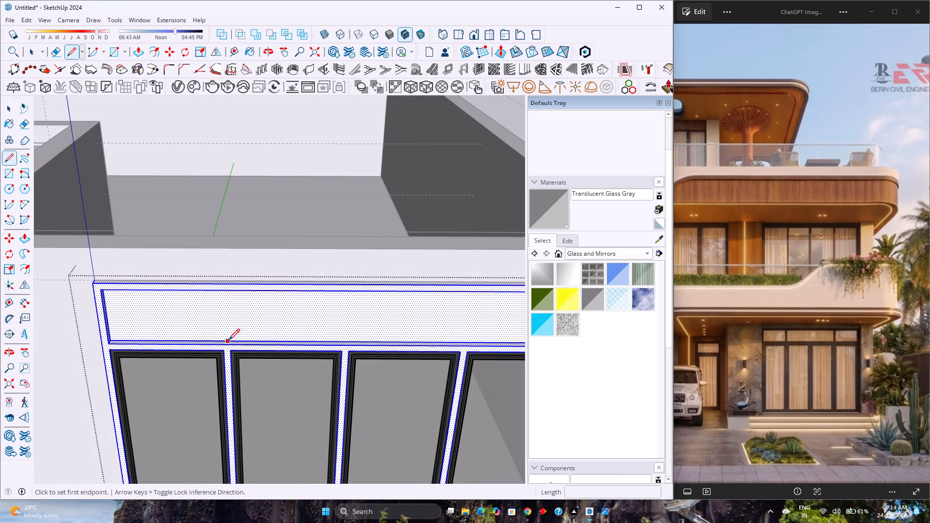
scroll(223, 342, up, 8)
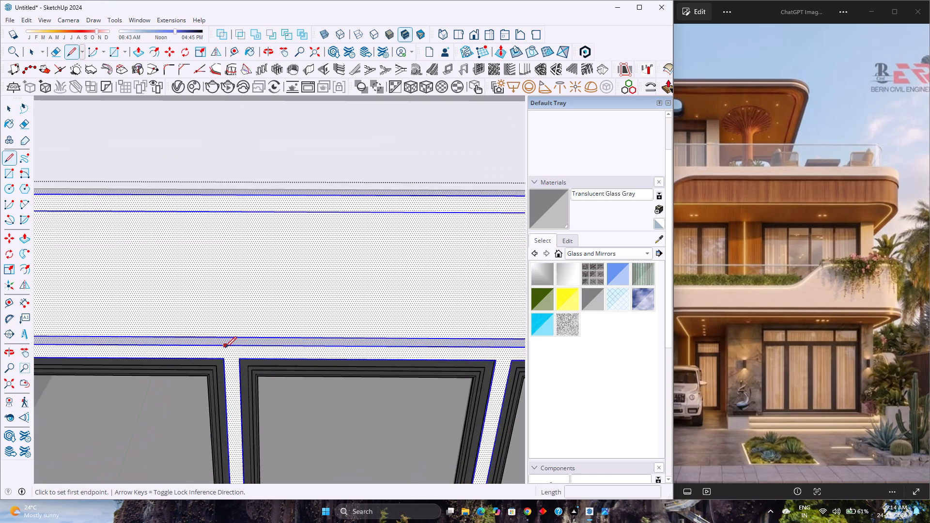
scroll(223, 356, up, 7)
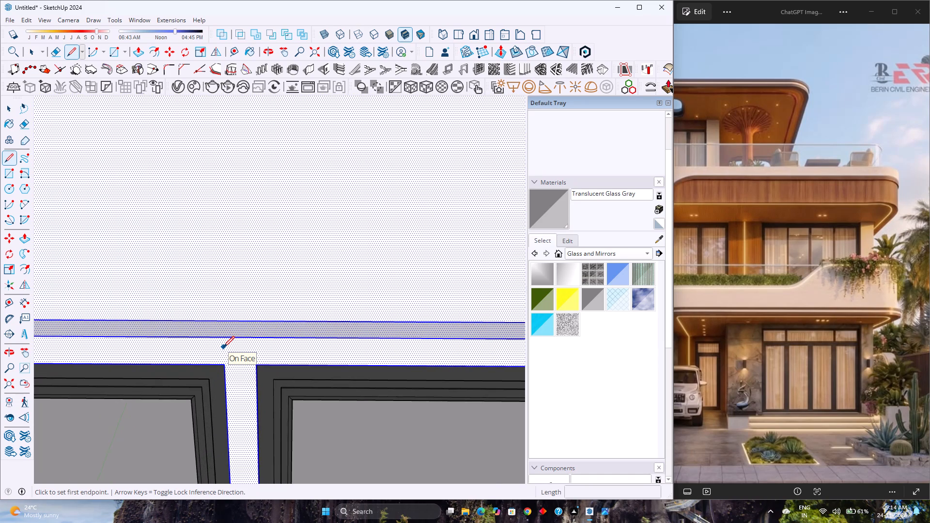
click(245, 321)
scroll(246, 301, down, 9)
scroll(243, 255, down, 2)
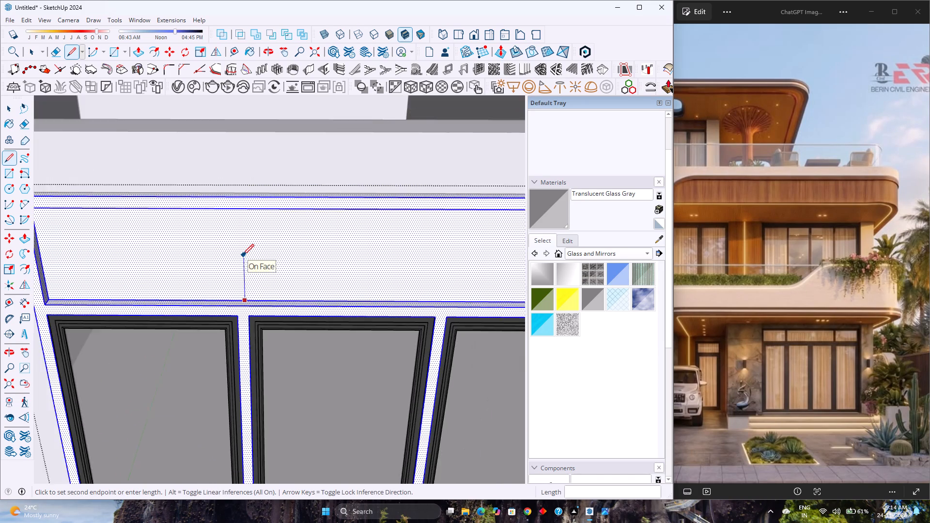
scroll(243, 255, down, 1)
middle_drag(242, 252, 237, 161)
middle_click(237, 161)
scroll(247, 202, up, 7)
middle_drag(242, 224, 258, 166)
middle_click(258, 166)
click(243, 201)
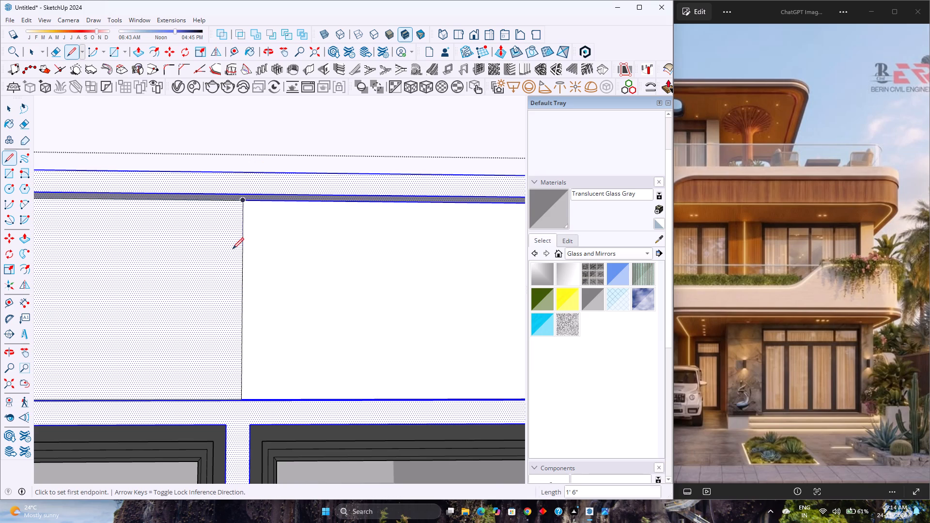
key(space)
key(Escape)
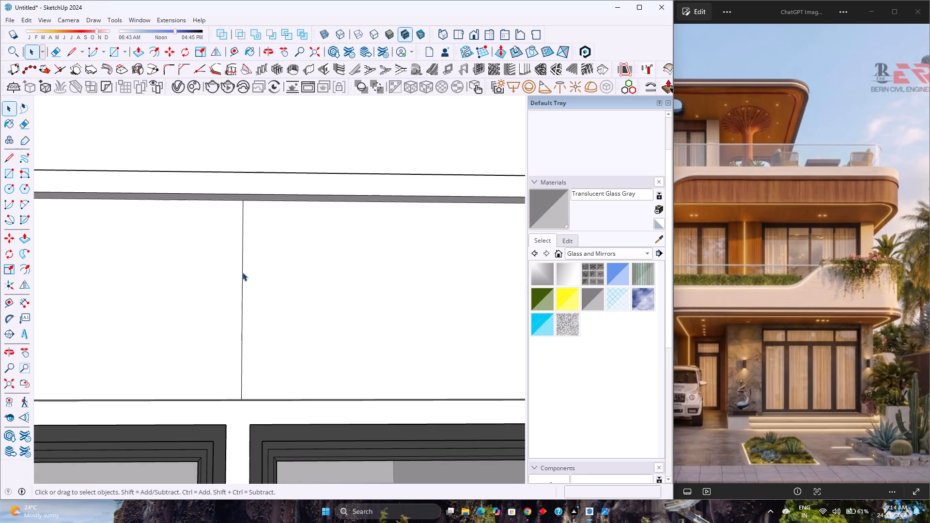
Move the vertical transom line 1" along the red axis toward the first bay.
click(242, 272)
scroll(242, 269, down, 1)
double_click(242, 269)
click(242, 269)
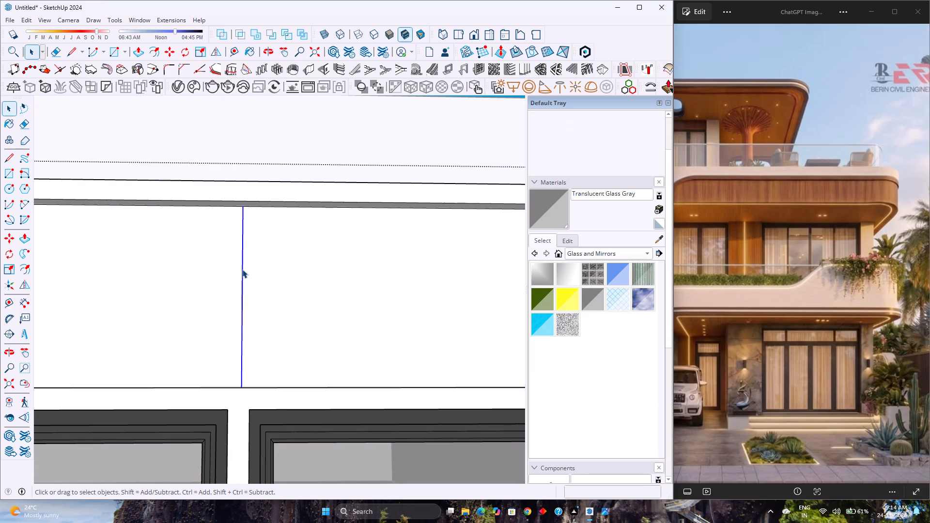
scroll(242, 269, down, 2)
middle_drag(244, 277, 251, 446)
middle_click(251, 446)
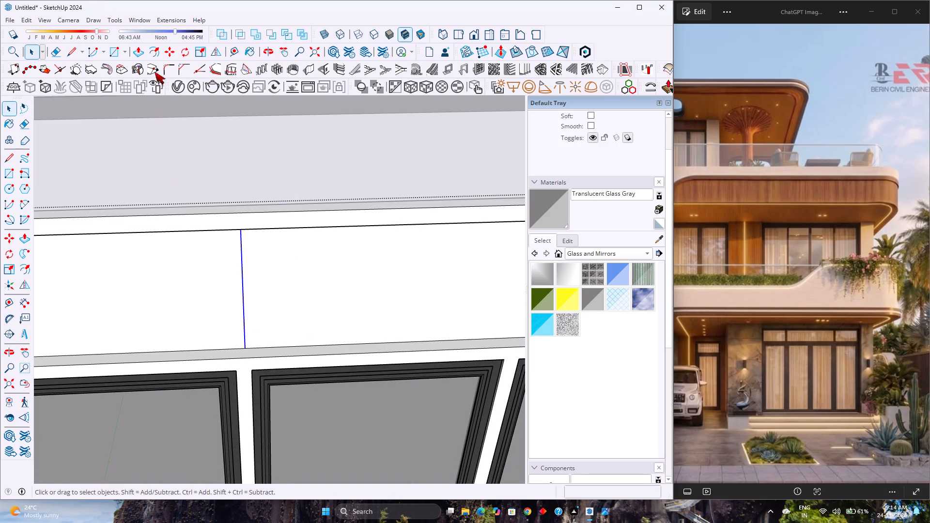
click(166, 50)
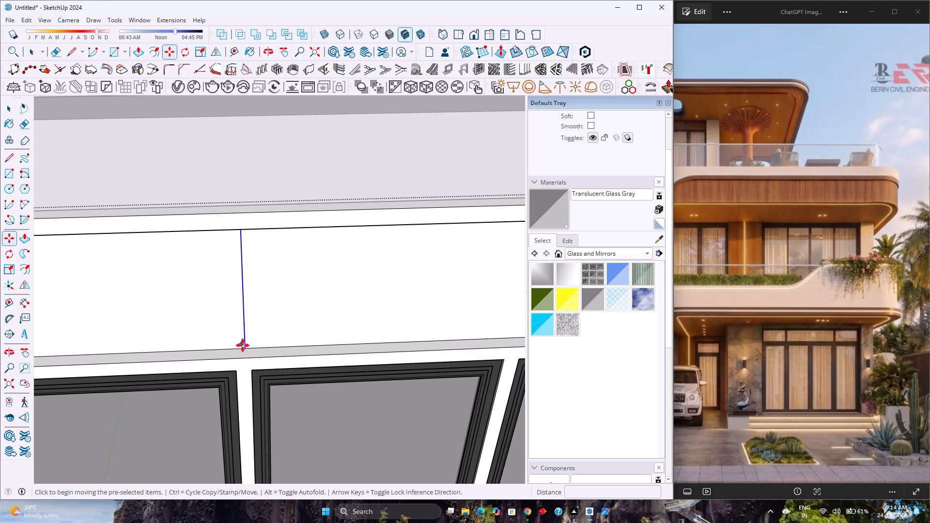
click(245, 347)
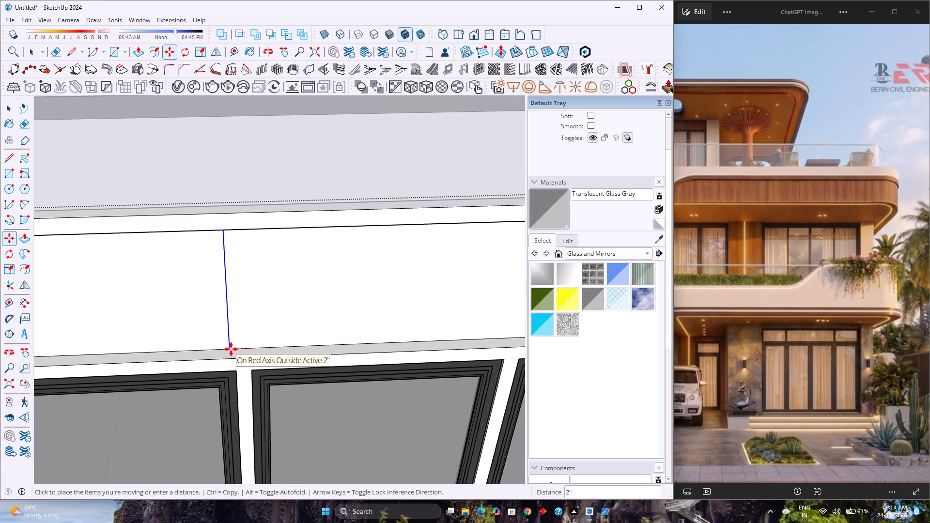
key(1)
key(Return)
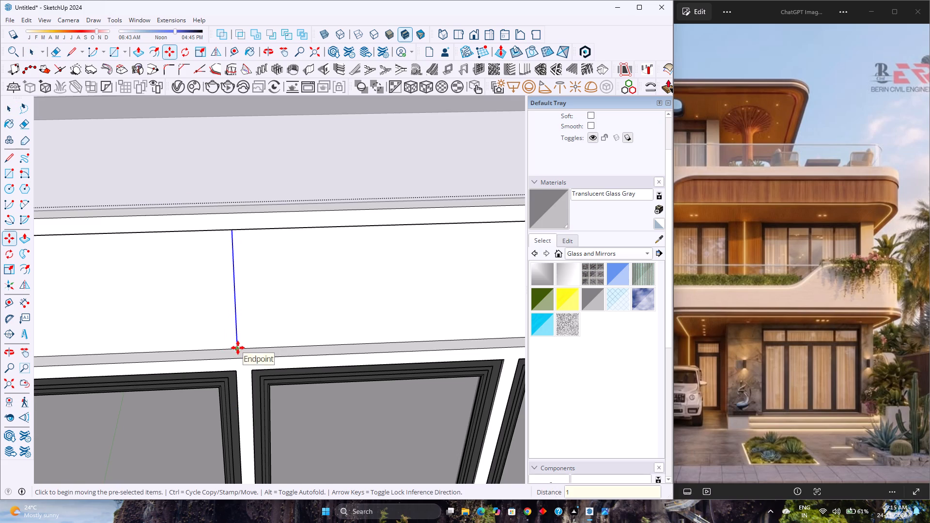
Copy the vertical transom line 2" along the red axis toward the second bay.
click(238, 348)
key(2)
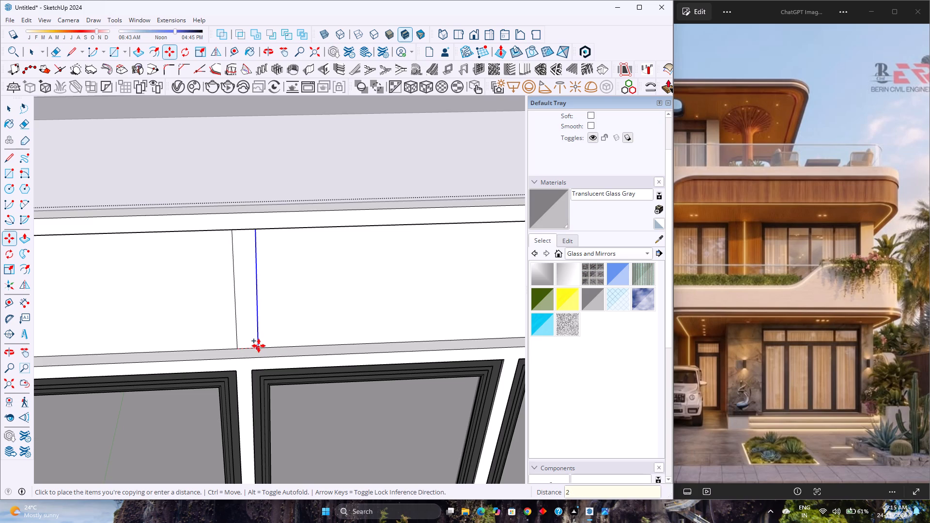
key(Return)
key(space)
Mirror-copy the narrow transom strip along the red axis about the centre mullion, with the flip plane offset about 2' 10 3/4".
click(249, 337)
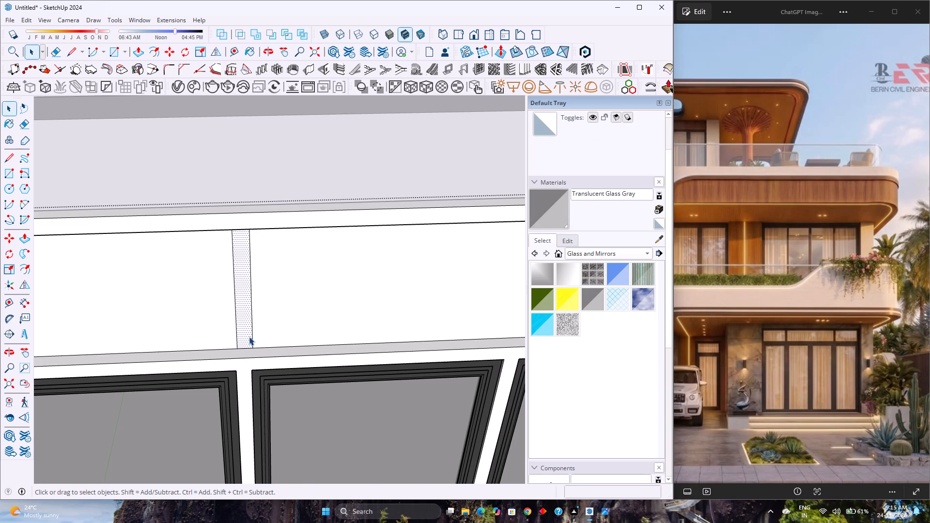
key(m)
scroll(247, 352, down, 8)
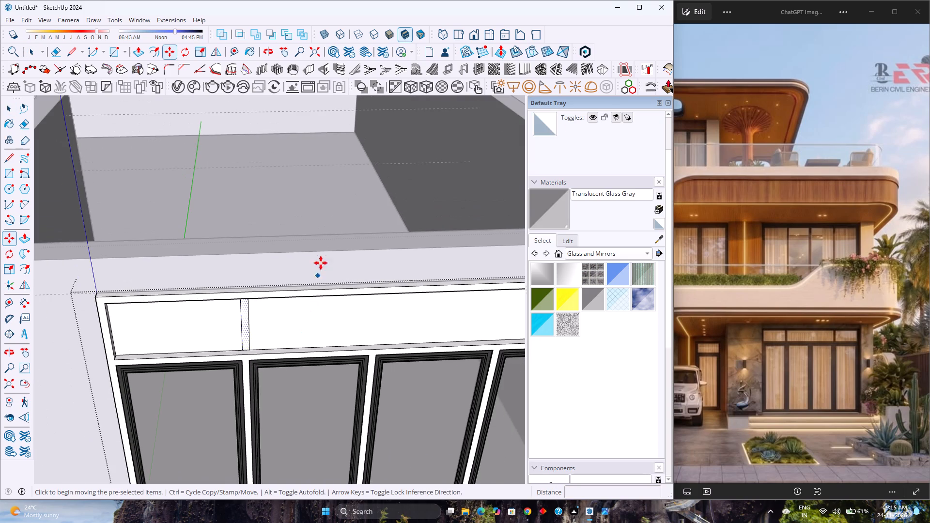
scroll(352, 347, down, 3)
middle_drag(352, 347, 275, 340)
middle_click(275, 340)
middle_click(275, 340)
scroll(275, 340, up, 1)
scroll(274, 338, down, 4)
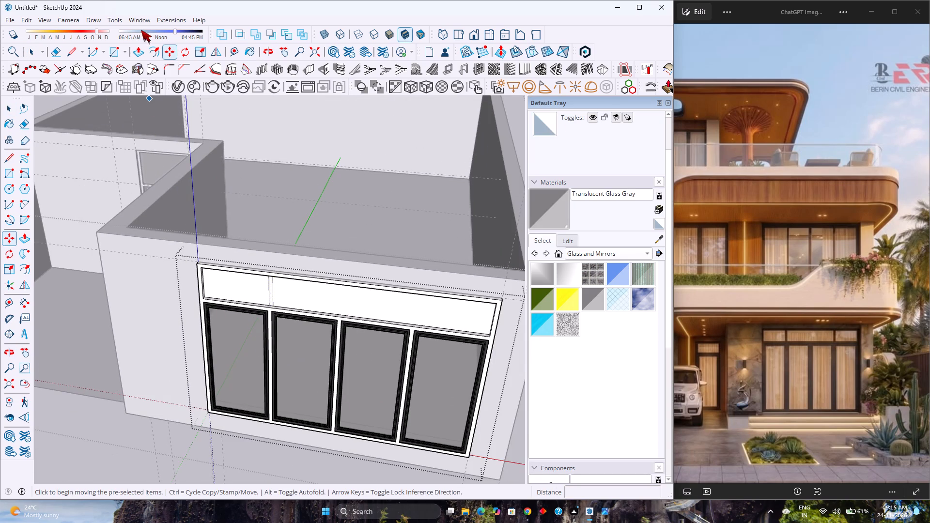
click(217, 48)
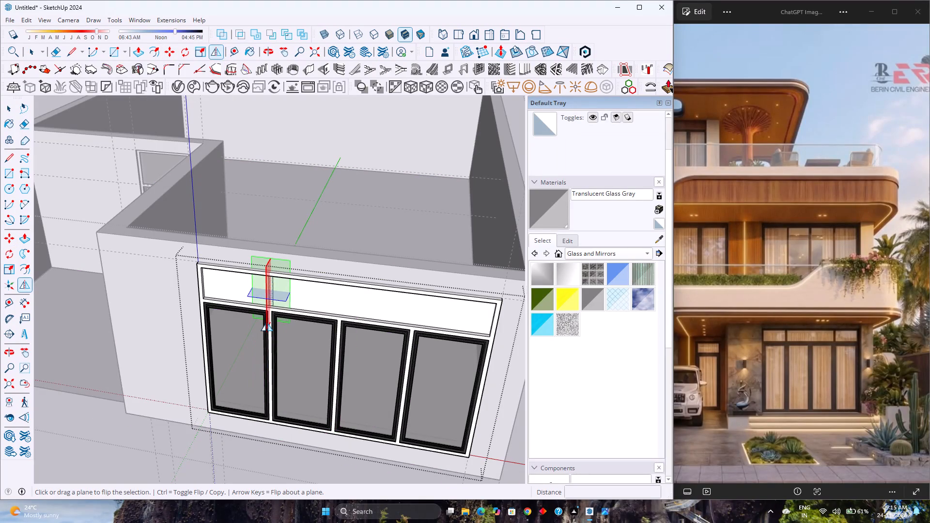
drag(267, 323, 341, 281)
key(space)
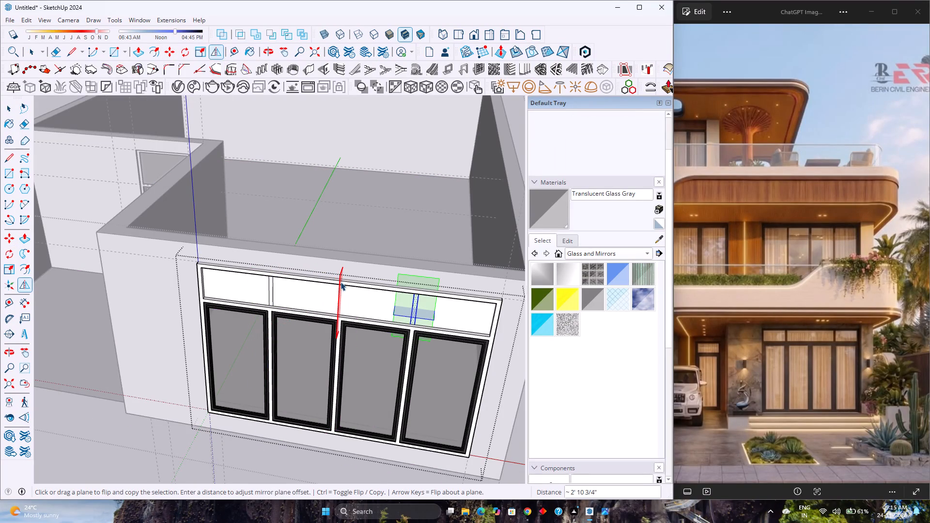
key(Escape)
Push/Pull both narrow transom strips outward 2" to form the vertical bars, level with the front of the frame.
scroll(463, 304, up, 5)
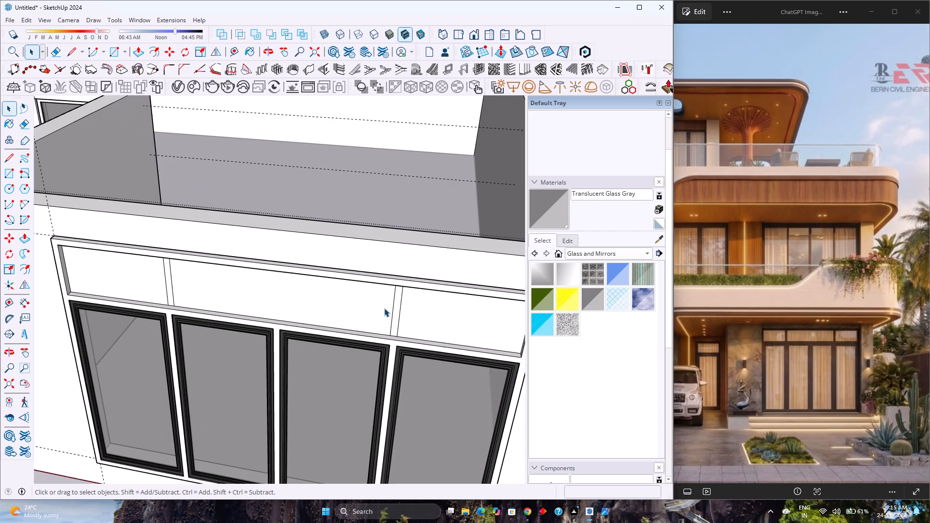
scroll(389, 307, up, 4)
double_click(400, 302)
key(p)
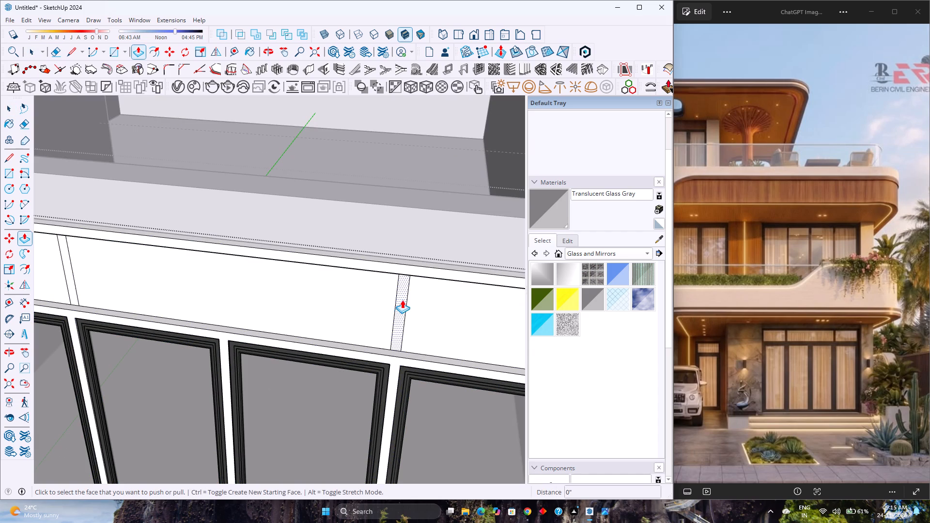
click(403, 298)
click(370, 266)
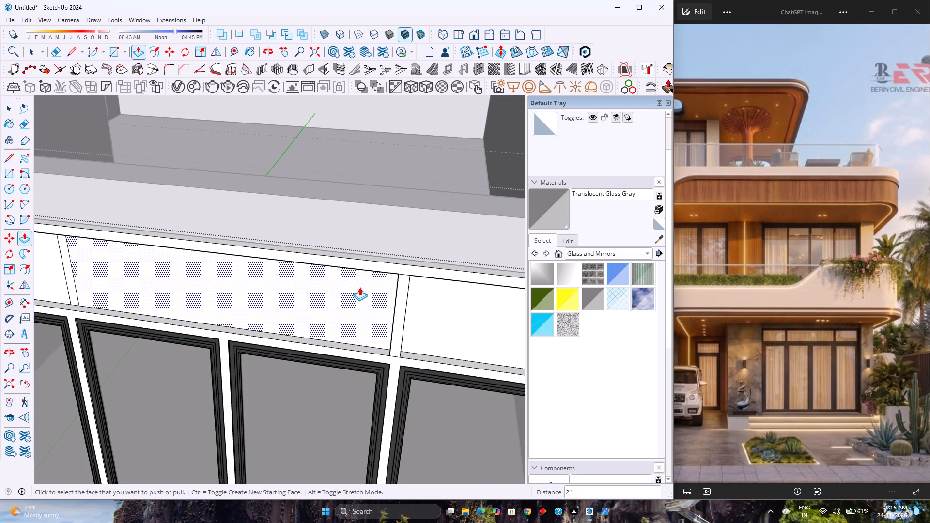
scroll(359, 287, down, 4)
scroll(155, 283, up, 3)
double_click(153, 283)
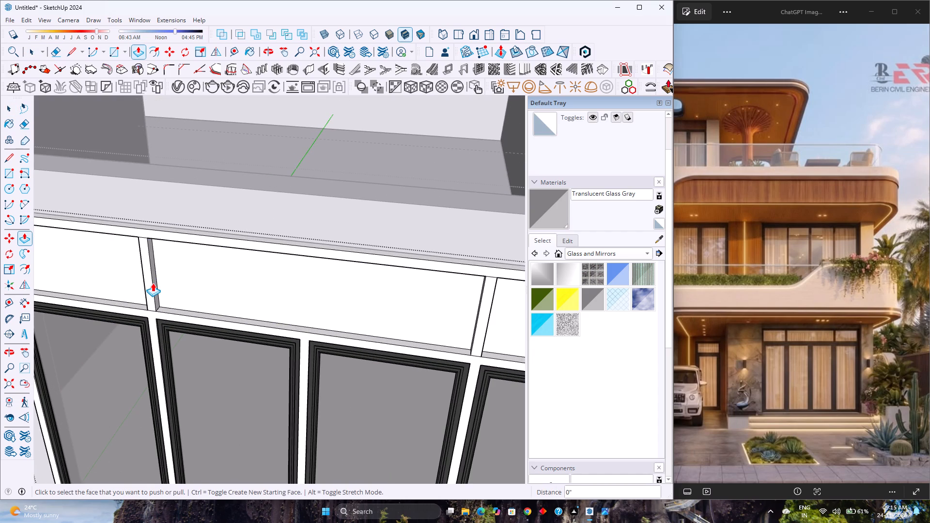
Erase the leftover edges at the top and bottom of both transom bars so they merge with the frame face.
key(e)
scroll(124, 248, up, 8)
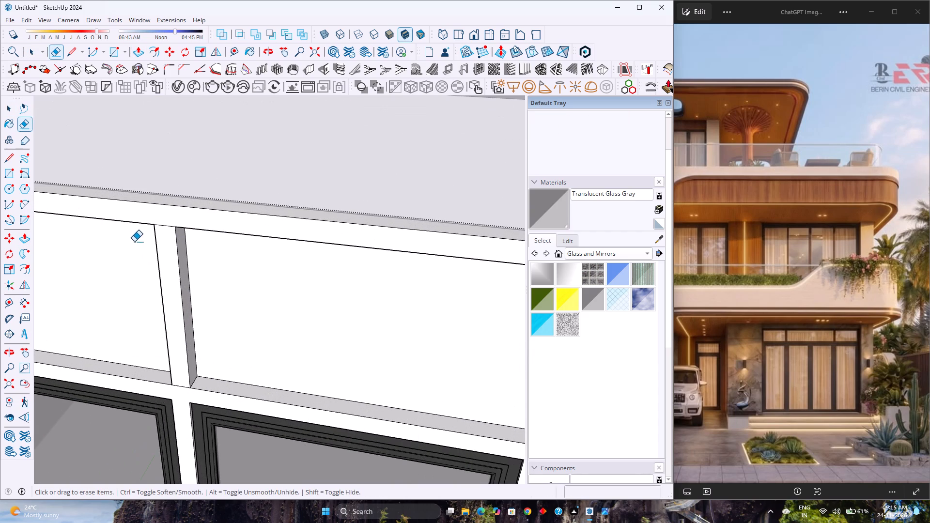
click(167, 225)
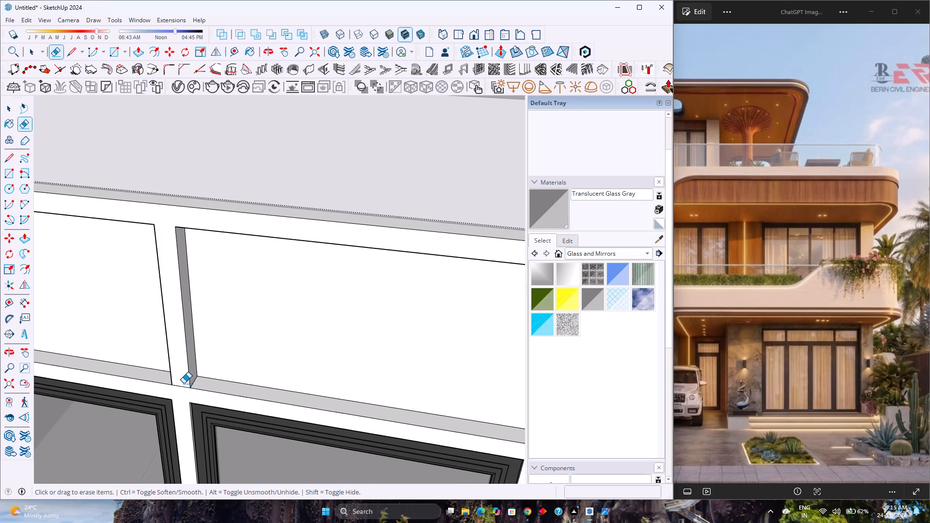
click(183, 386)
scroll(181, 385, down, 11)
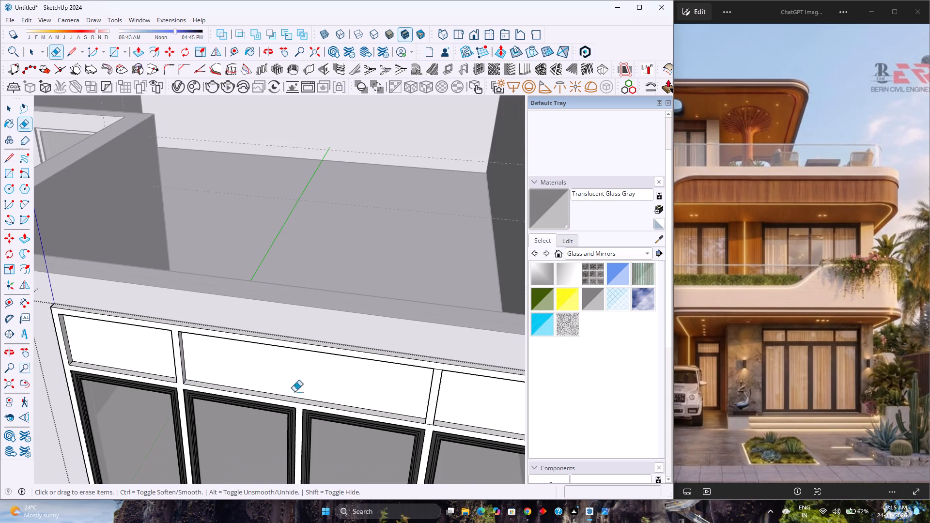
scroll(432, 435, up, 8)
drag(428, 408, 428, 417)
click(444, 281)
scroll(341, 369, down, 5)
Delete the three blank panel faces between the transom bars to open the transom bays.
key(space)
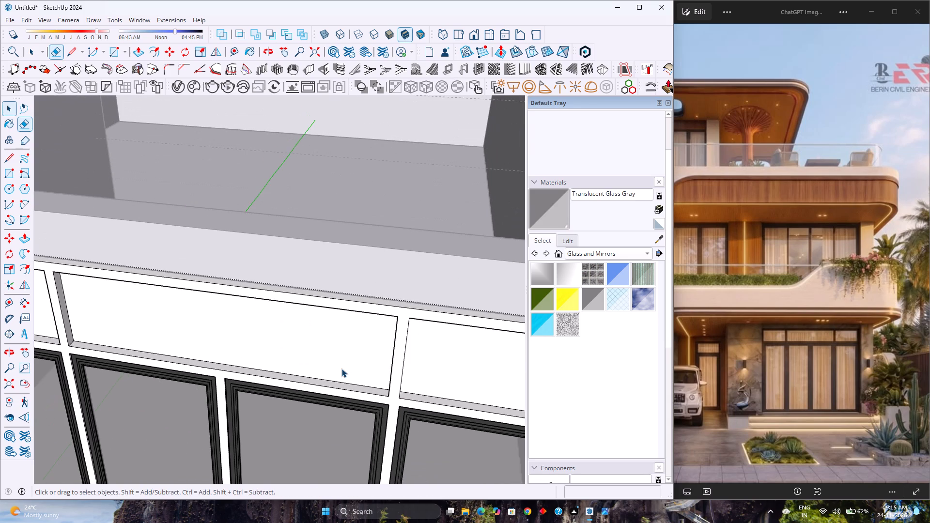
scroll(341, 367, down, 3)
click(452, 356)
key(Delete)
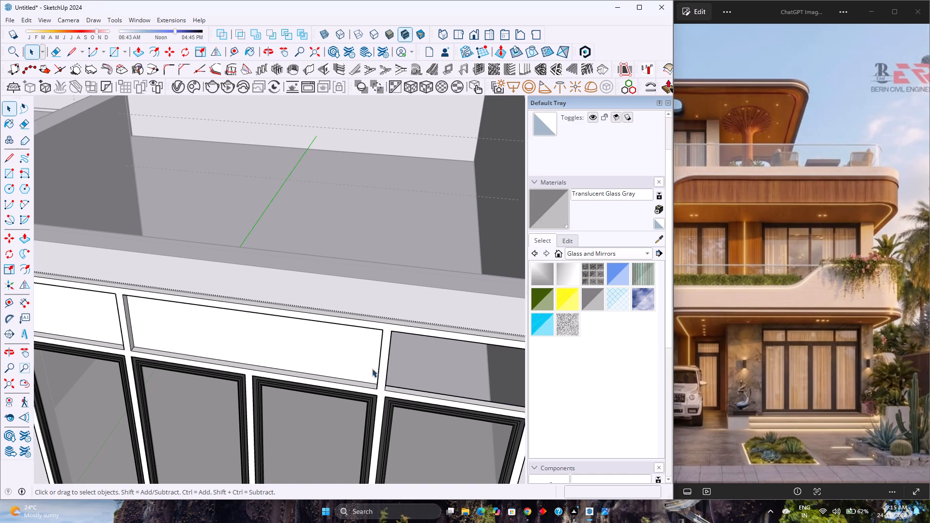
click(334, 356)
key(Delete)
click(95, 323)
key(Delete)
Examine the opened transom bays and the glass doors below them from above and from the front.
scroll(157, 351, down, 2)
middle_drag(157, 352, 199, 326)
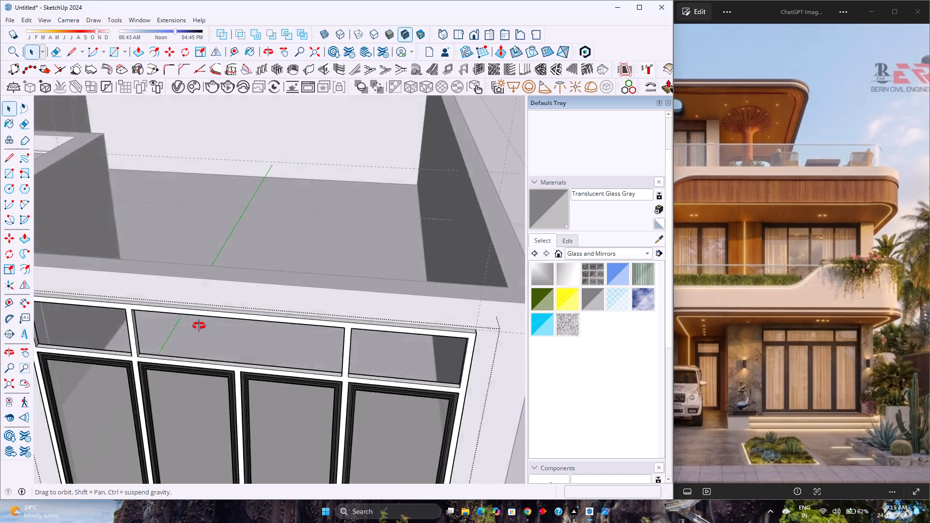
middle_drag(199, 326, 266, 266)
middle_click(266, 266)
scroll(286, 281, down, 4)
scroll(316, 322, up, 5)
middle_drag(300, 337, 294, 303)
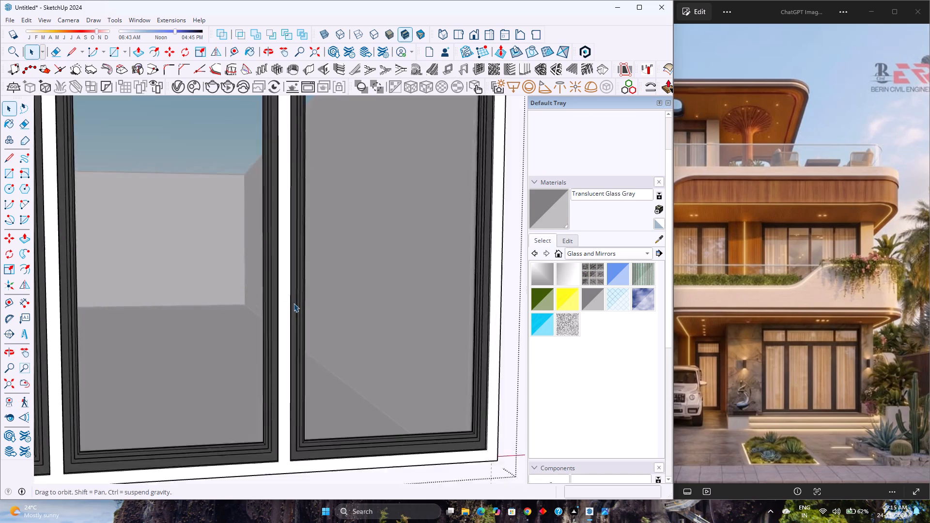
middle_drag(294, 303, 294, 305)
scroll(298, 302, down, 13)
scroll(159, 187, up, 3)
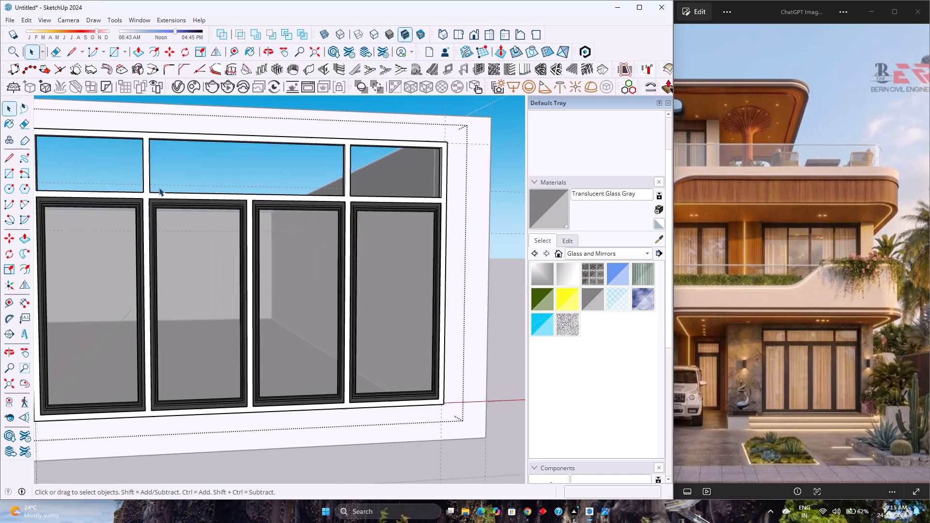
Push/Pull the first transom bar's side facing the first bay by about 1/4", flush with the mullion edge at the first door.
scroll(159, 187, up, 3)
middle_drag(159, 187, 329, 322)
middle_click(329, 322)
scroll(156, 264, up, 5)
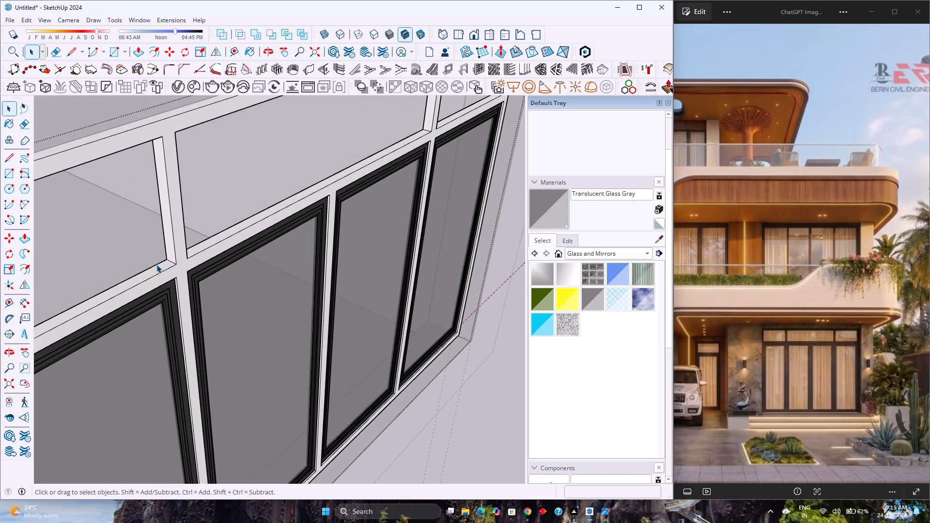
scroll(156, 264, up, 4)
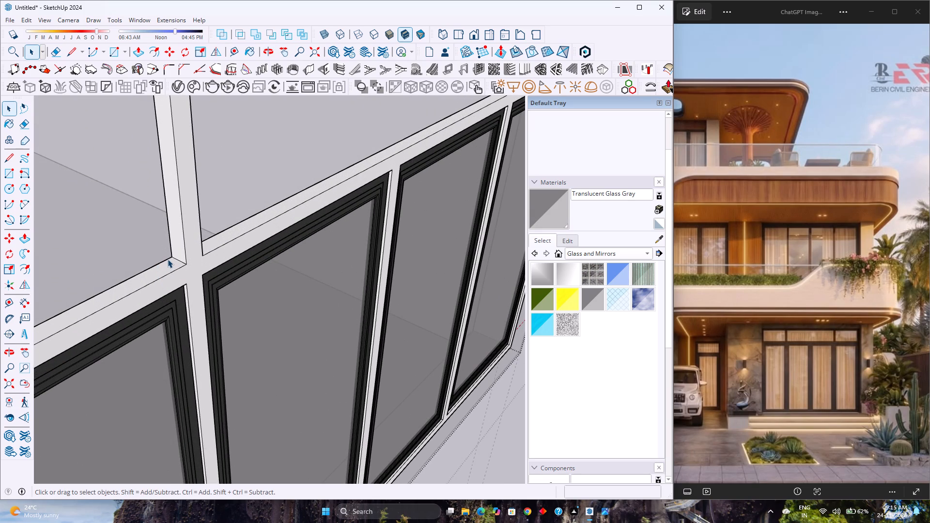
key(p)
click(179, 232)
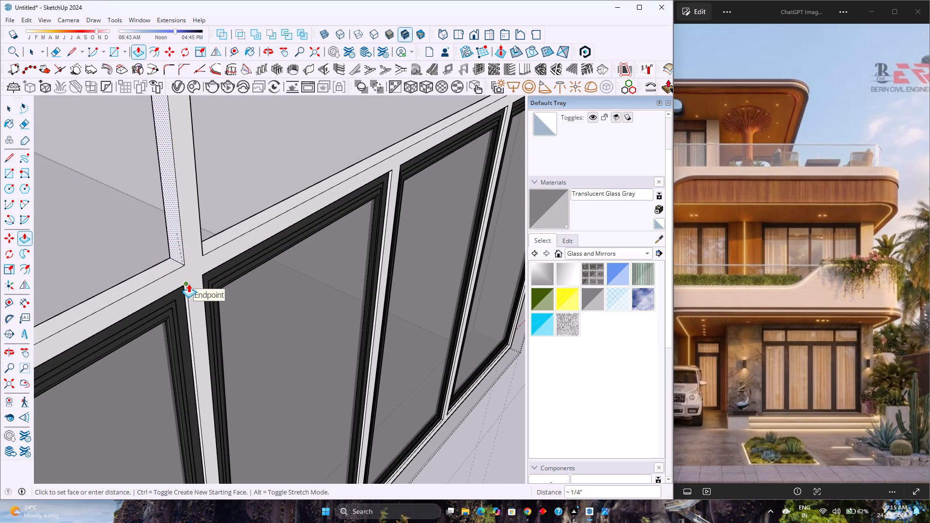
click(188, 284)
Push/Pull the first transom bar's side facing the middle bay by about 1/4", flush with the mullion edge at the second door.
middle_drag(195, 279, 0, 327)
middle_click(0, 327)
scroll(214, 196, up, 1)
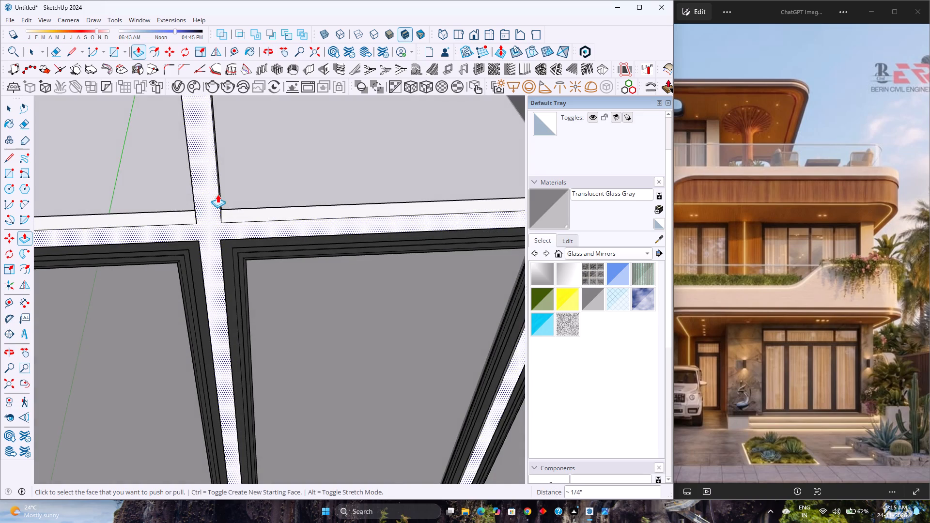
scroll(218, 198, up, 5)
middle_drag(187, 229, 164, 235)
middle_click(163, 235)
middle_click(162, 235)
scroll(321, 301, down, 4)
middle_drag(330, 306, 203, 312)
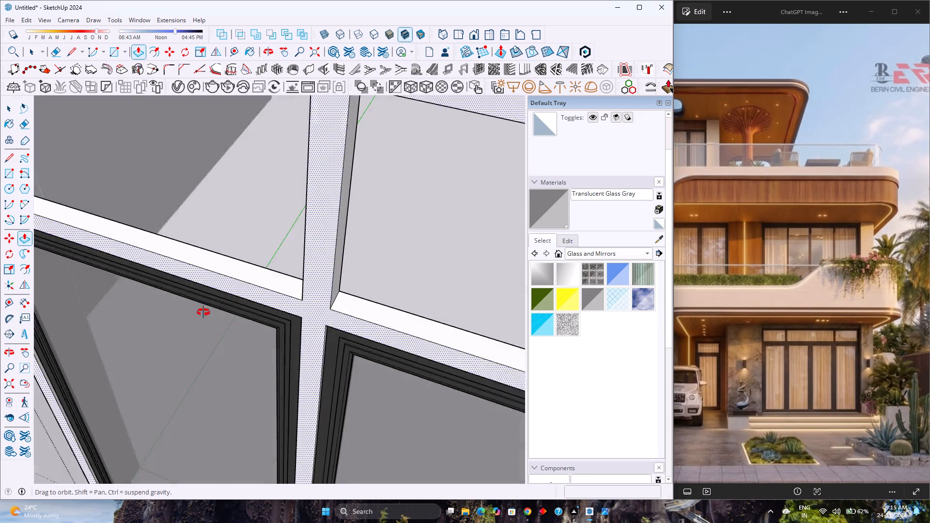
middle_drag(203, 312, 193, 312)
click(334, 291)
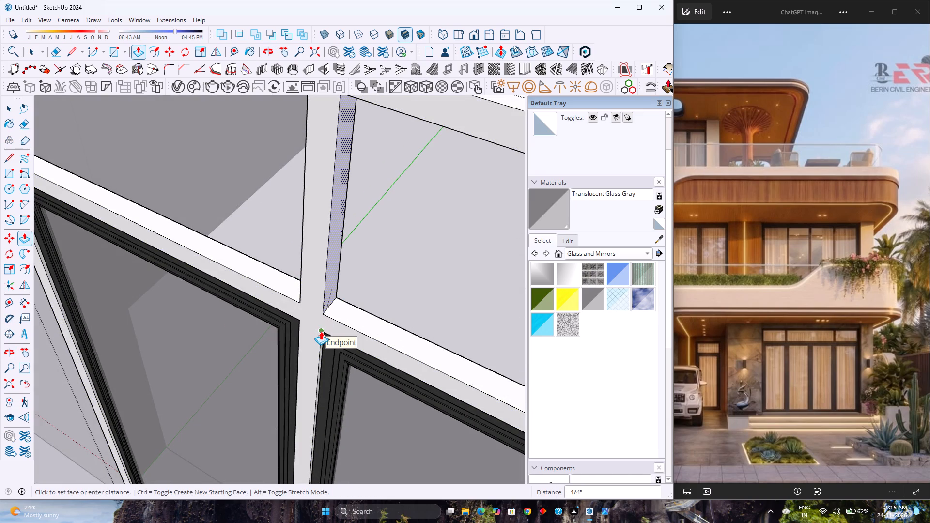
click(321, 331)
Push/Pull the second transom bar's side facing the last bay by about 1/4", flush with the mullion edge at the fourth door.
scroll(271, 331, down, 14)
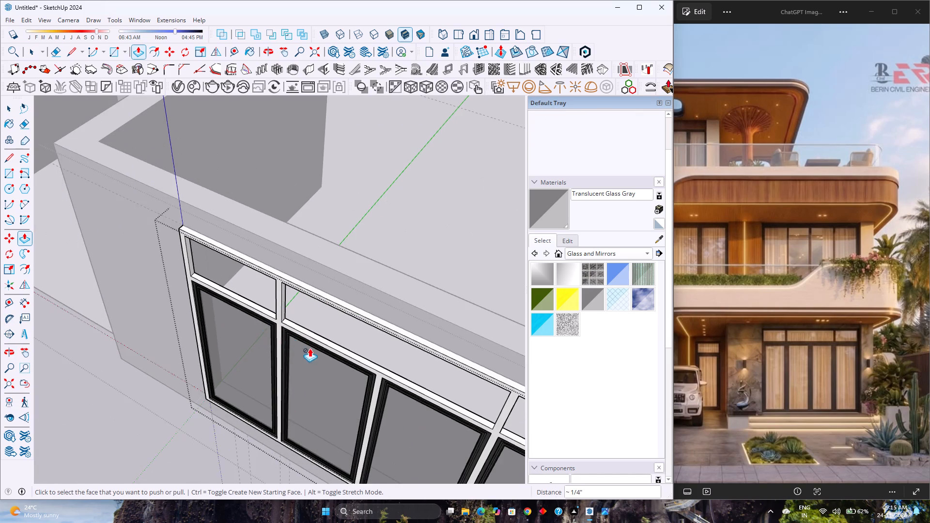
middle_drag(311, 349, 341, 353)
middle_click(342, 353)
scroll(438, 419, up, 1)
middle_drag(431, 418, 308, 374)
middle_click(306, 373)
scroll(299, 362, down, 4)
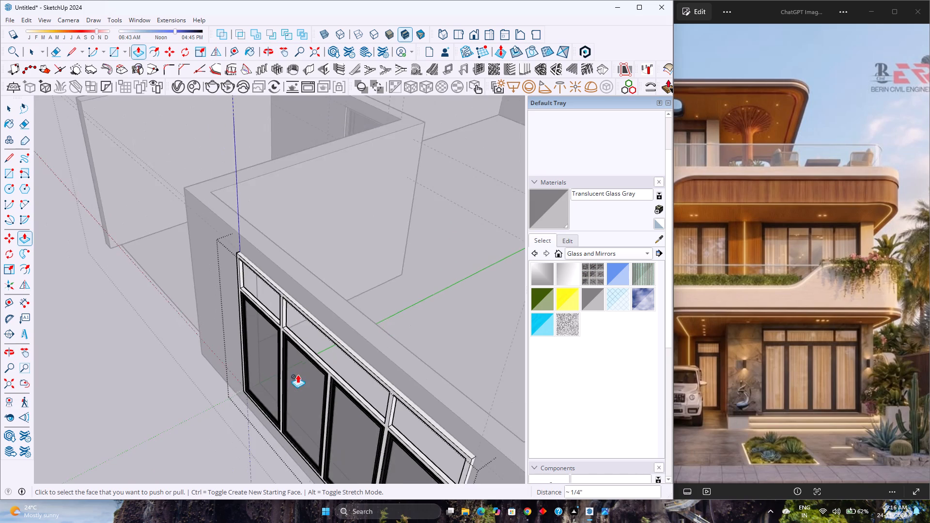
middle_drag(296, 384, 319, 342)
middle_click(319, 342)
middle_click(320, 342)
scroll(381, 225, up, 6)
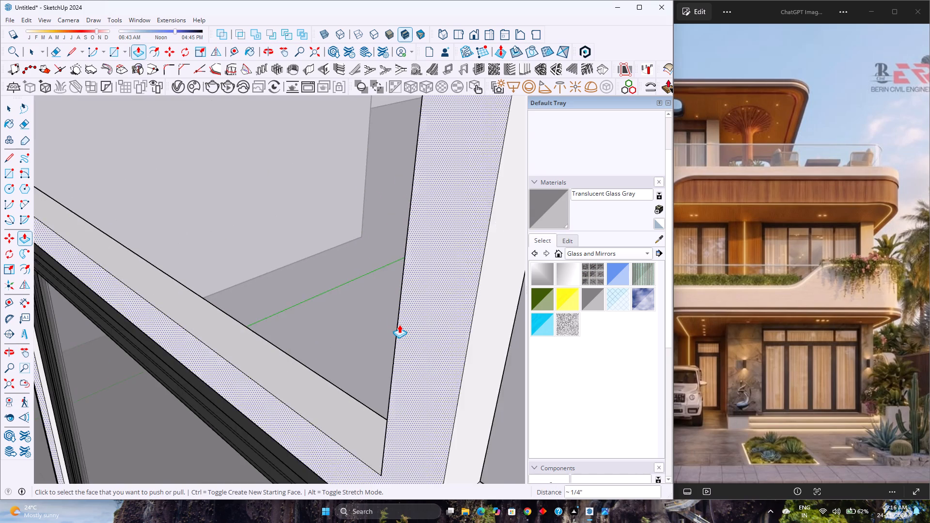
scroll(399, 324, down, 7)
click(444, 398)
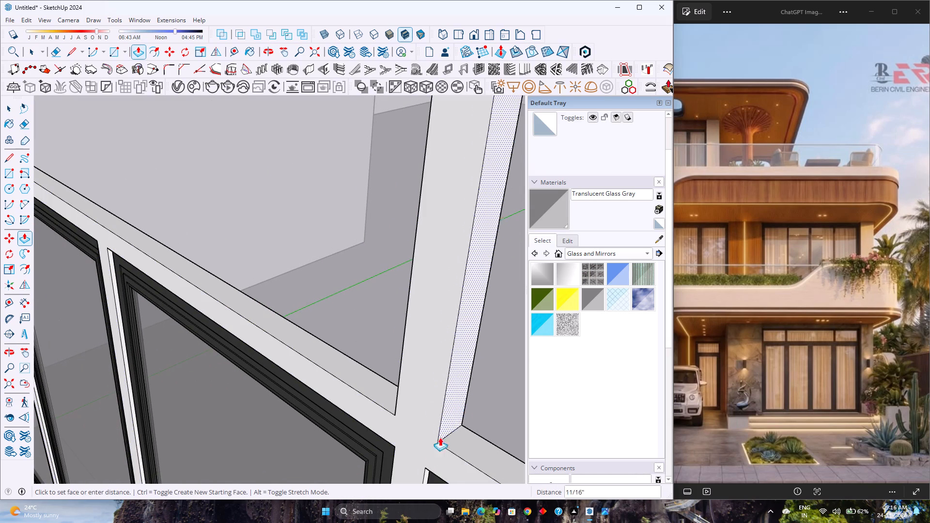
click(425, 467)
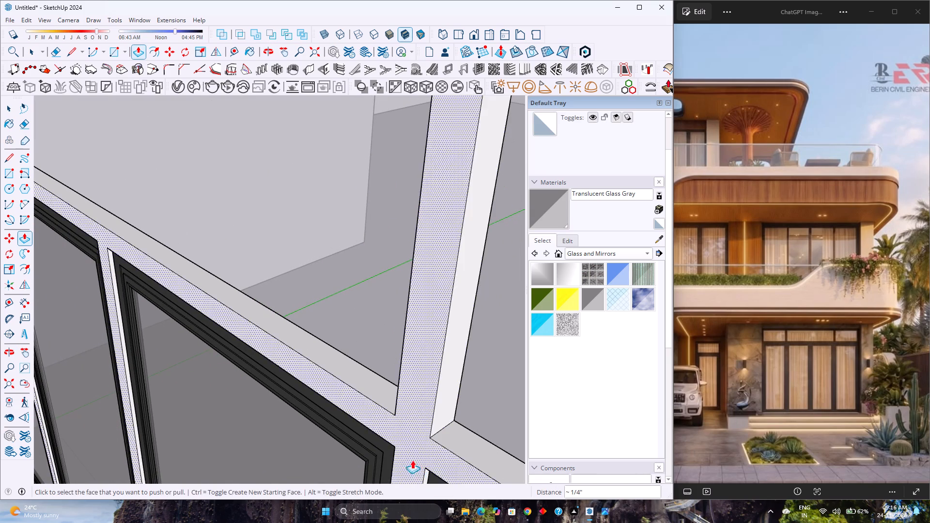
Push/Pull the second transom bar's side facing the middle bay flush with the mullion edge at the third door.
middle_drag(362, 424, 604, 437)
click(454, 314)
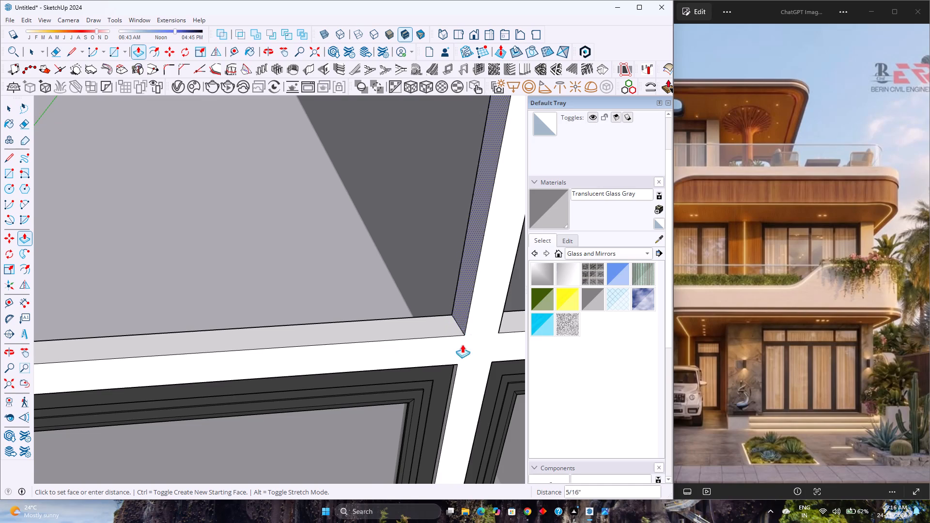
click(455, 362)
key(Escape)
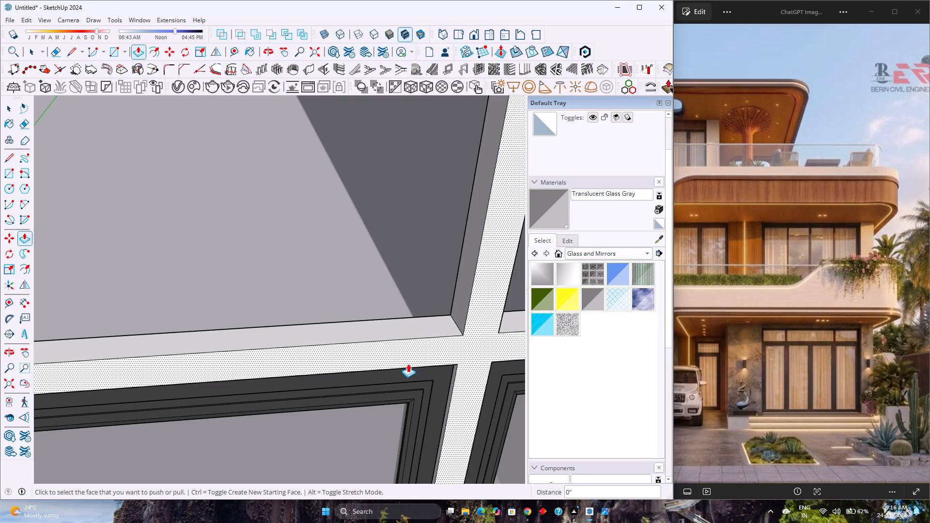
Examine the divided transom above the doors up close and from the front with the whole ground floor in view.
scroll(408, 364, down, 7)
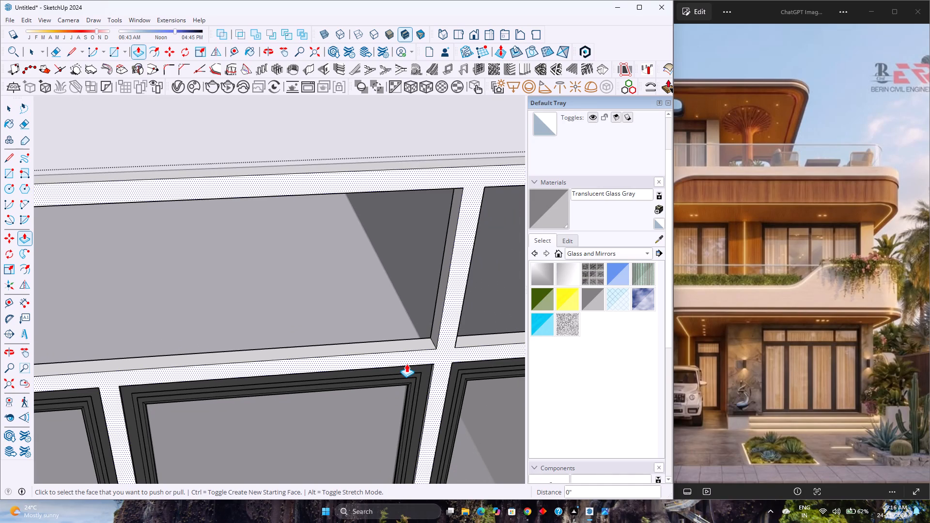
key(space)
scroll(406, 367, down, 9)
middle_drag(419, 377, 336, 327)
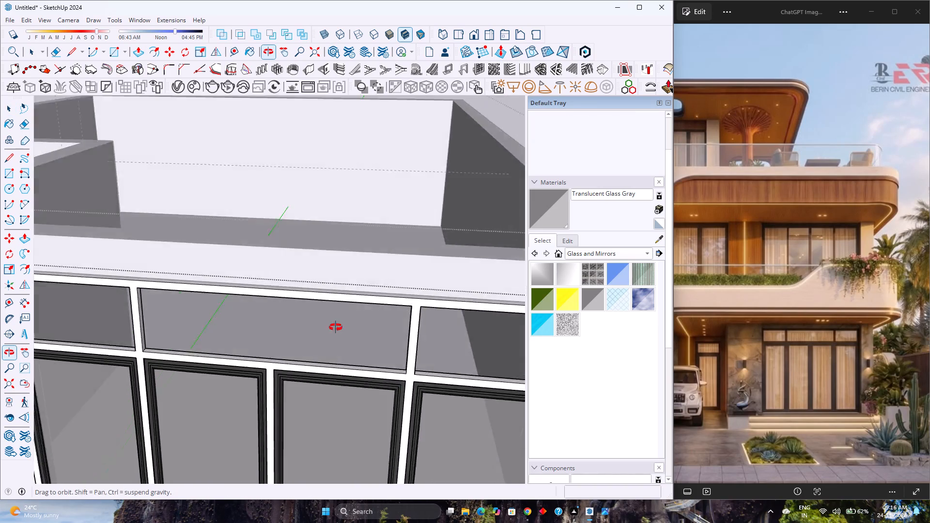
middle_drag(336, 327, 330, 325)
middle_click(330, 325)
middle_click(329, 324)
scroll(328, 324, up, 1)
scroll(325, 324, down, 6)
middle_drag(294, 336, 336, 293)
middle_click(336, 293)
scroll(325, 293, down, 5)
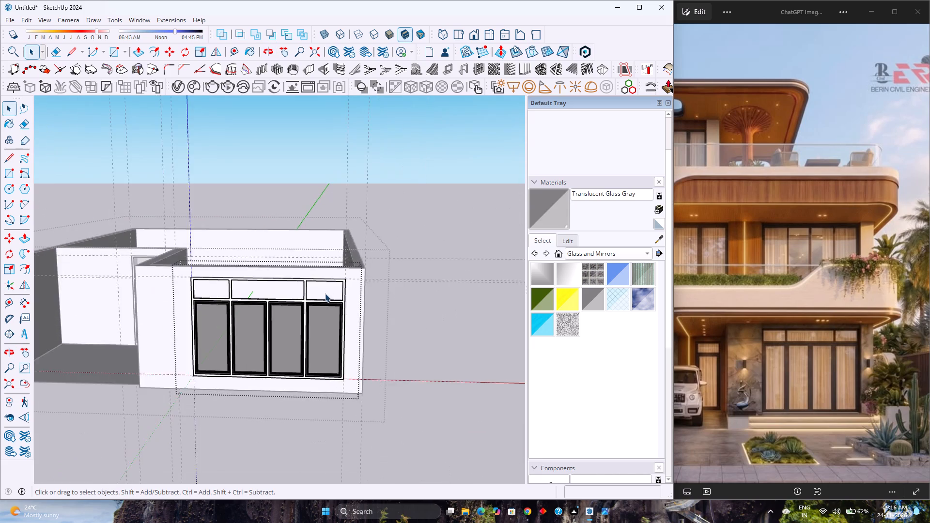
scroll(325, 293, down, 3)
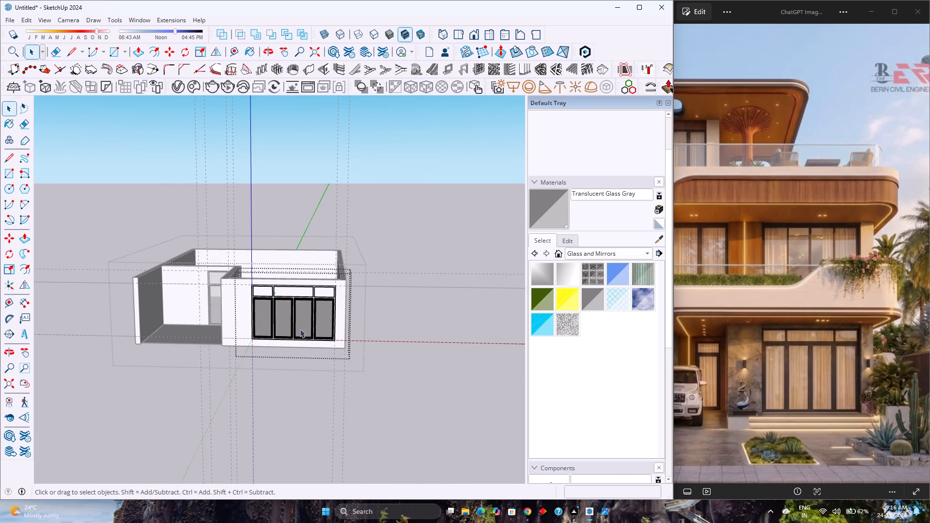
Leave the frame group's editing mode.
click(375, 388)
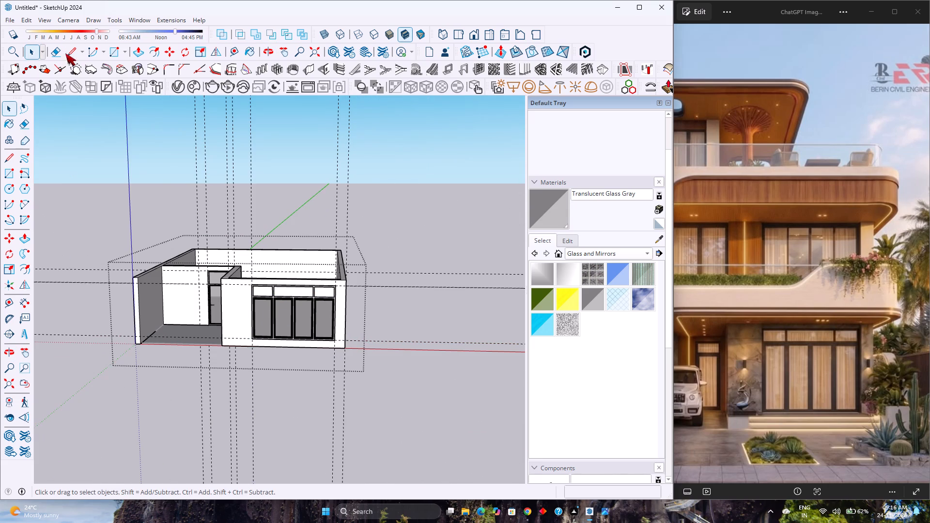
Delete all the dashed guide lines in the model.
click(30, 20)
click(56, 120)
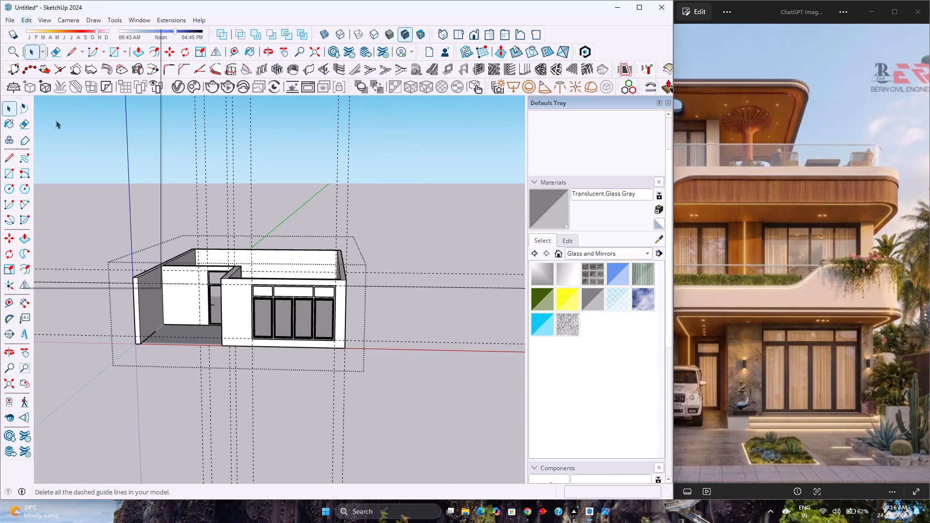
scroll(135, 254, up, 4)
click(254, 439)
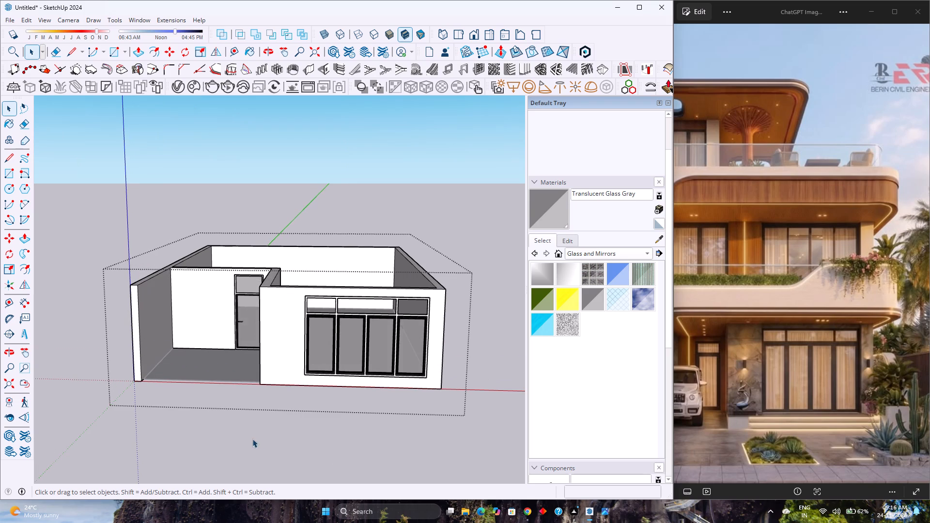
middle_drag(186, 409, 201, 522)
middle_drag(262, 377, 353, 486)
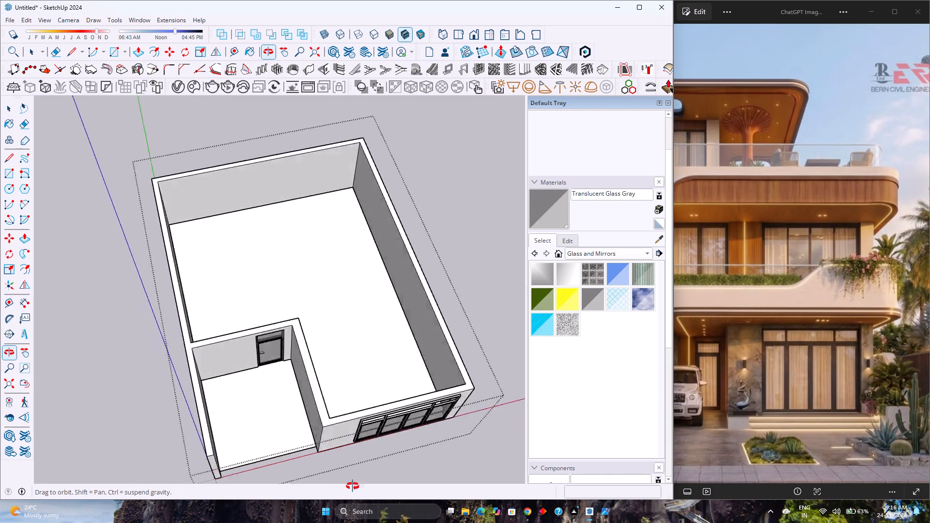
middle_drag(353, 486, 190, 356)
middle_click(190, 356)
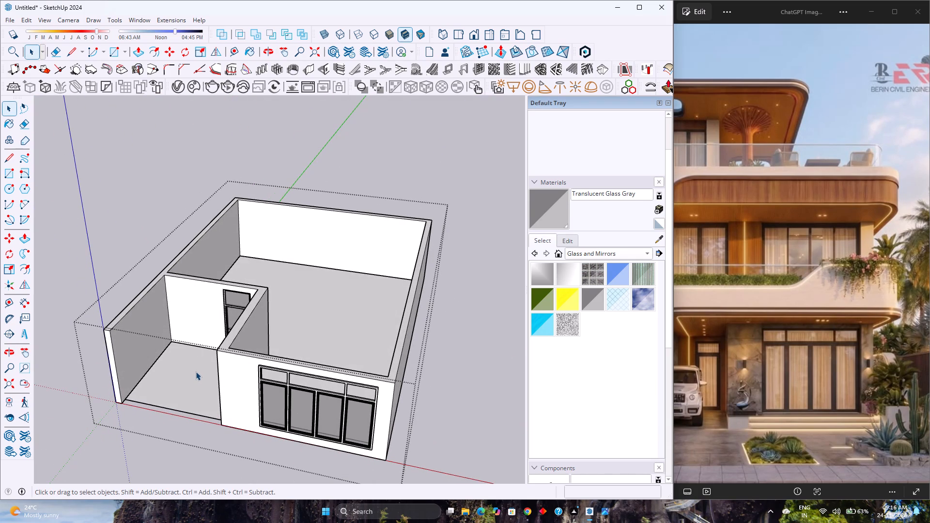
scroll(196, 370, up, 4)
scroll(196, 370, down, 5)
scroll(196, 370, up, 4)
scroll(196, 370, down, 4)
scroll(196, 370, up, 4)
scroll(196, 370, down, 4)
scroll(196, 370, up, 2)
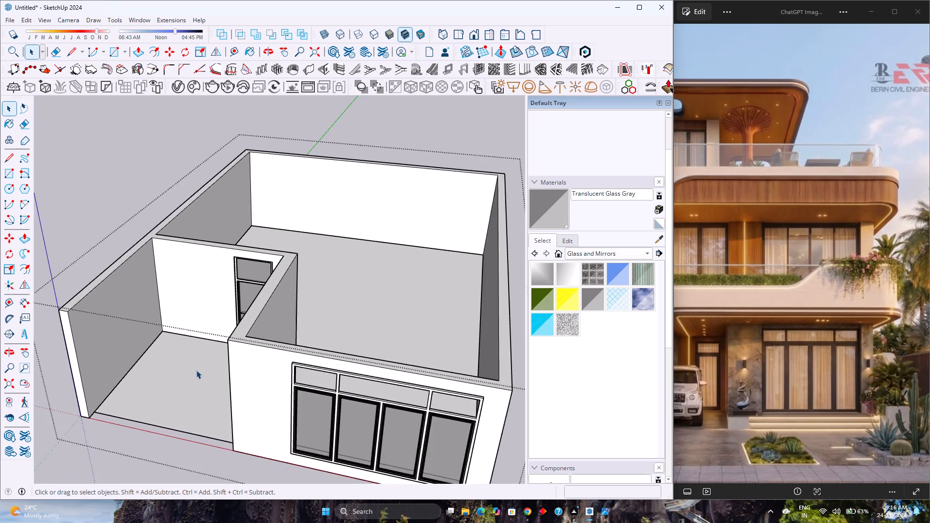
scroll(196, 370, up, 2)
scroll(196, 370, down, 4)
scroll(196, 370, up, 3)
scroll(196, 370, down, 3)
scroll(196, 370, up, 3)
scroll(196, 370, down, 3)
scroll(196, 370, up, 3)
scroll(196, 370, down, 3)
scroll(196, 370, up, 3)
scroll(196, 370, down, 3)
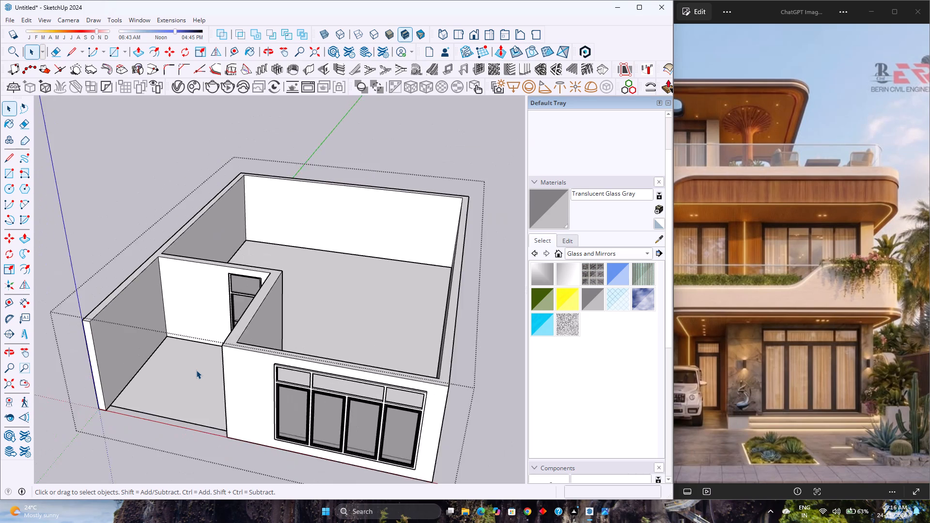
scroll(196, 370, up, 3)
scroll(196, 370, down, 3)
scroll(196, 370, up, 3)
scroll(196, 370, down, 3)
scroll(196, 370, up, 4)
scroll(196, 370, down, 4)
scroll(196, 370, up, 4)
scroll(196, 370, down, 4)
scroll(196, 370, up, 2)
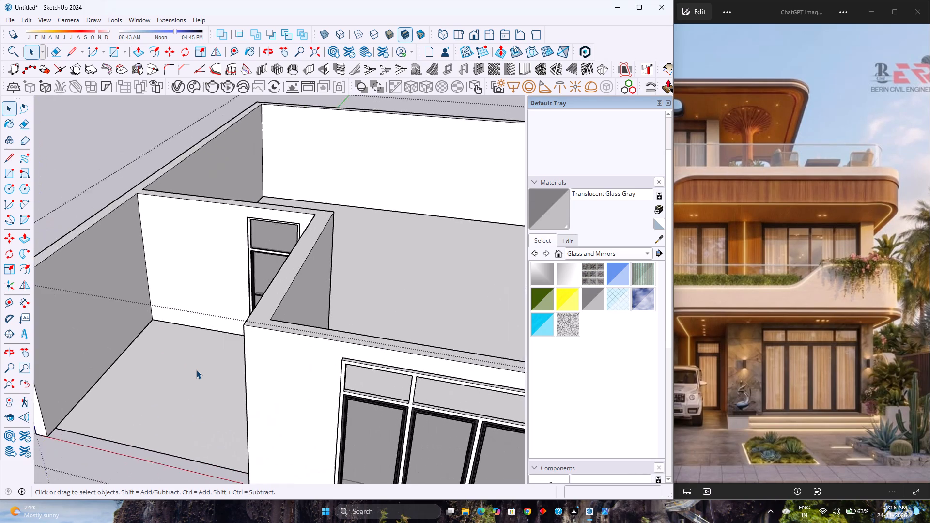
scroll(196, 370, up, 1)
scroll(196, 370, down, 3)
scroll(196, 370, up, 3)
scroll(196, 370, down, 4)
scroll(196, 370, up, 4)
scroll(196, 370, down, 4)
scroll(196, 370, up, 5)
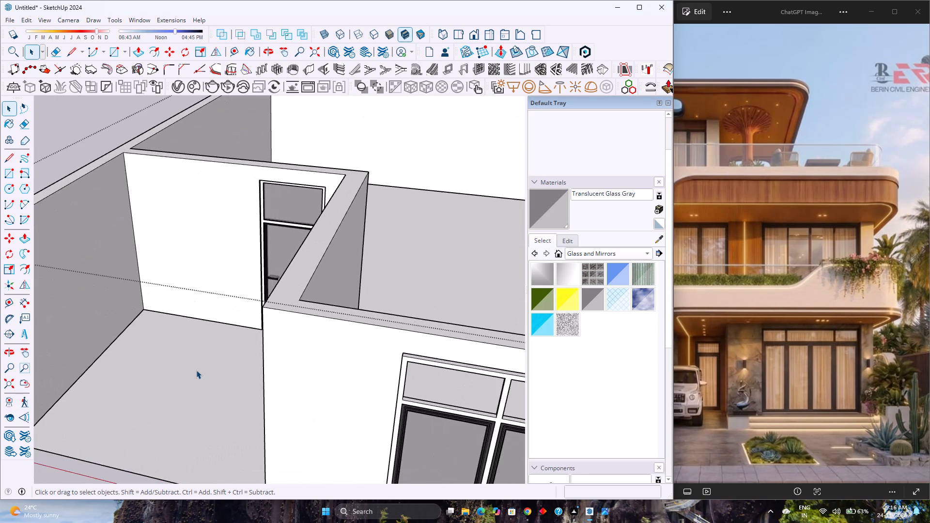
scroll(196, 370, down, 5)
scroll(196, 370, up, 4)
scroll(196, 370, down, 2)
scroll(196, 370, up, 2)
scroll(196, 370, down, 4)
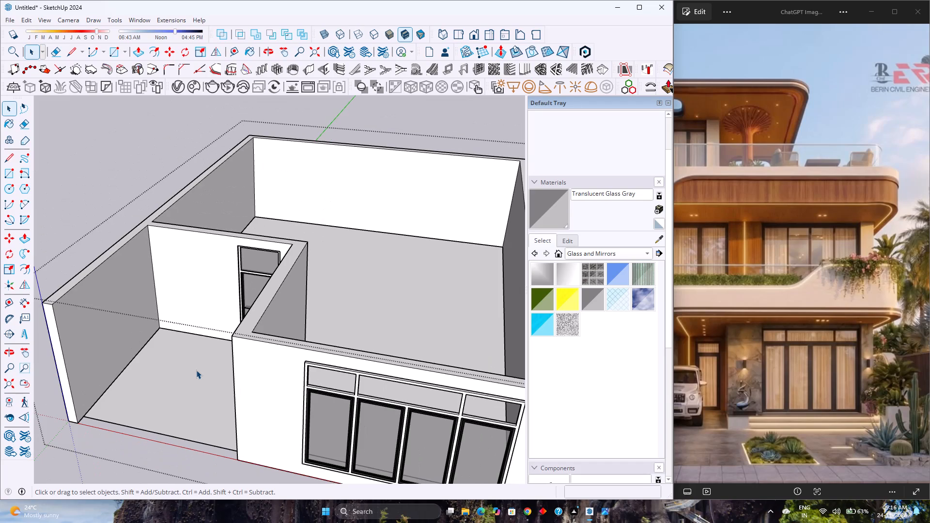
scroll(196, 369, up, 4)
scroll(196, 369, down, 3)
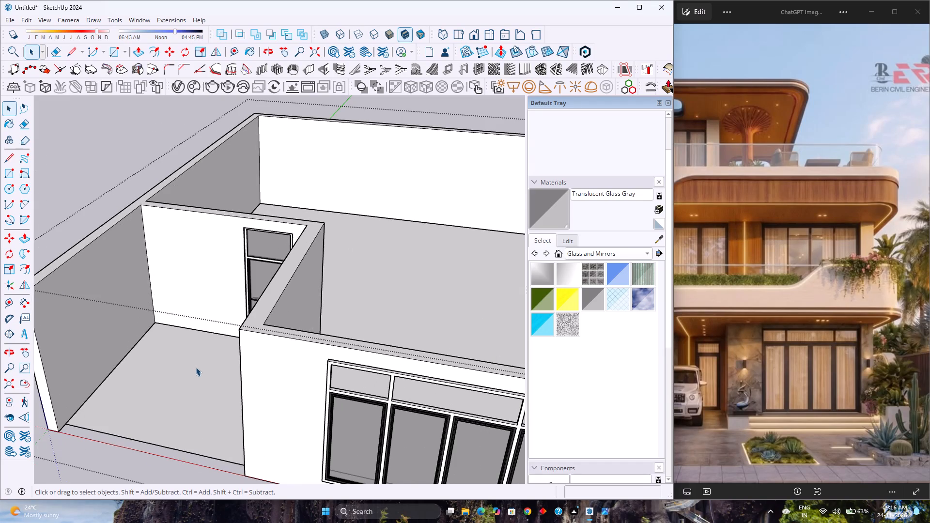
Examine the recessed entrance door and the front glass-door frame up close and with the whole ground floor in view.
scroll(196, 367, down, 3)
middle_drag(200, 358, 296, 256)
middle_drag(280, 268, 235, 305)
scroll(249, 275, up, 4)
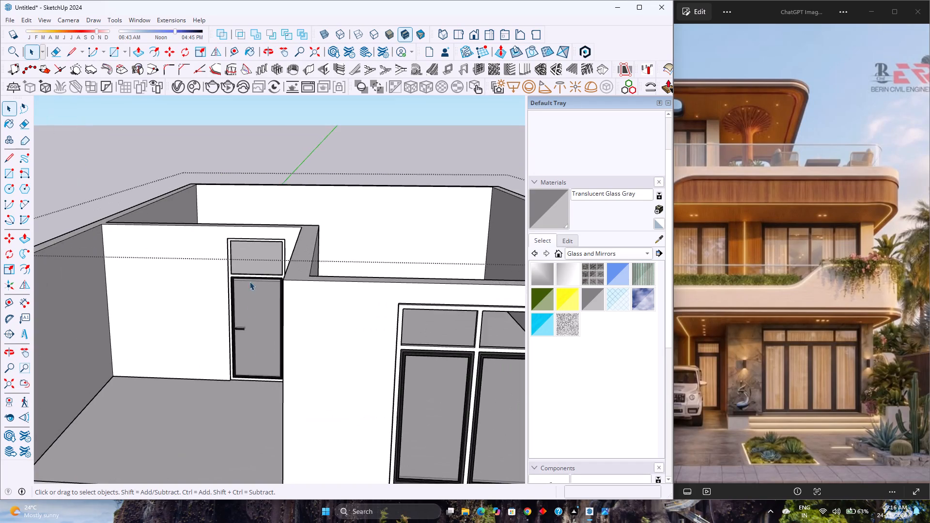
middle_drag(246, 348, 278, 320)
middle_drag(278, 319, 276, 306)
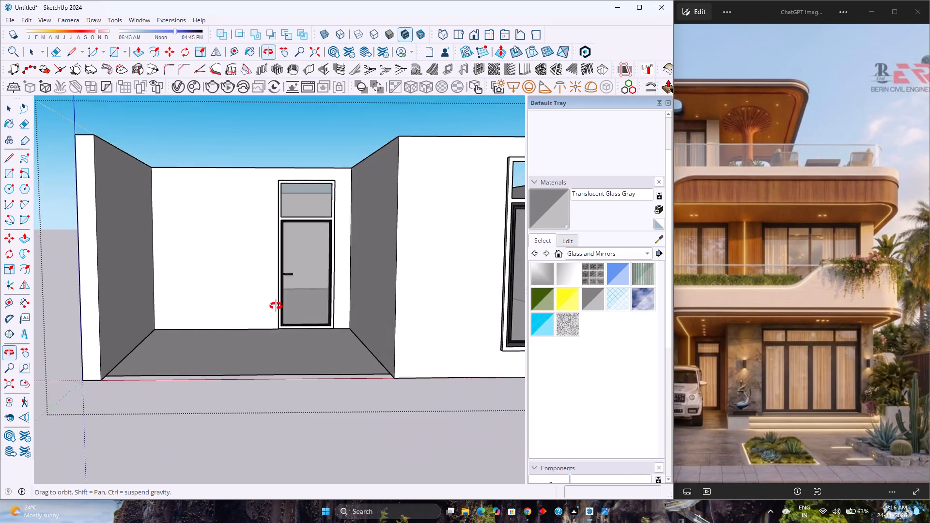
middle_drag(276, 306, 251, 344)
scroll(231, 354, down, 3)
scroll(231, 354, up, 3)
scroll(231, 354, down, 6)
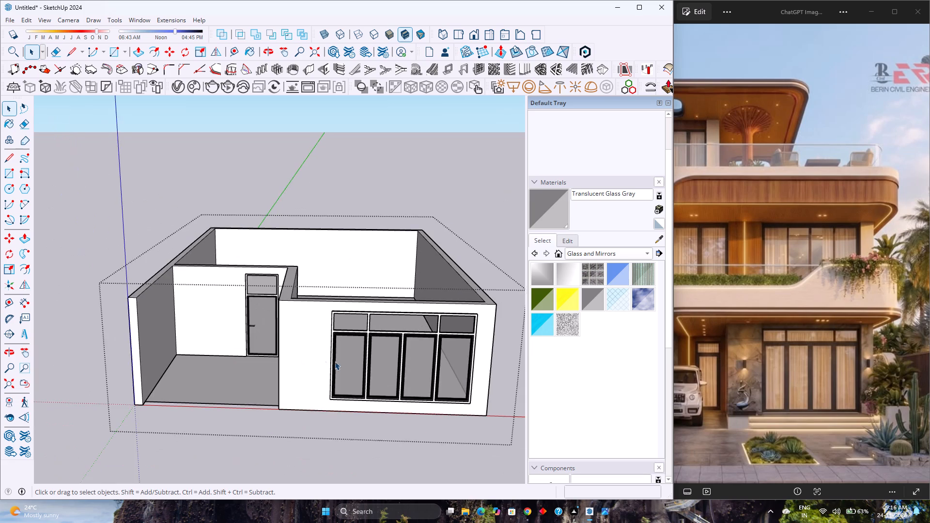
middle_drag(336, 361, 213, 359)
middle_click(213, 359)
scroll(338, 321, up, 7)
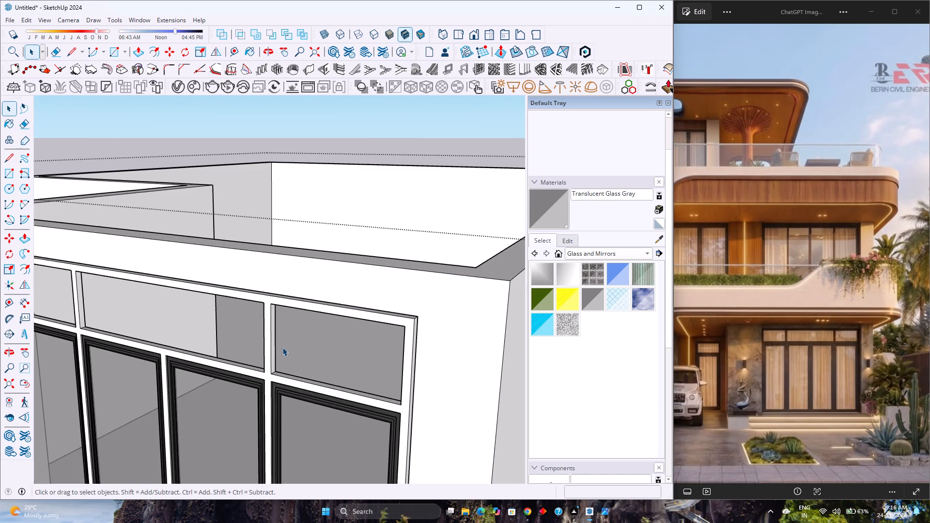
middle_drag(267, 351, 317, 355)
middle_click(317, 355)
scroll(290, 357, down, 3)
scroll(290, 357, up, 1)
scroll(290, 357, down, 7)
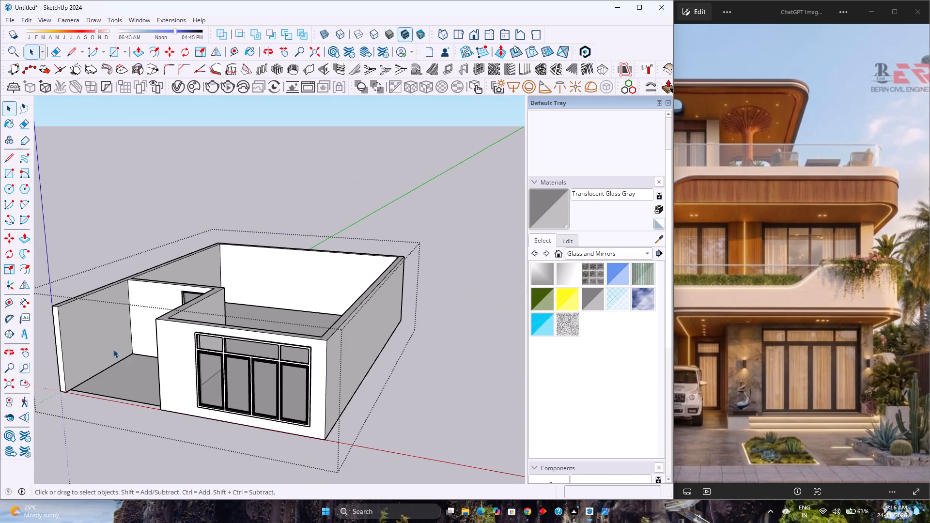
Examine the empty transom openings above the glass doors up close, around the first bay and its mullion.
scroll(121, 349, up, 4)
scroll(318, 304, up, 4)
middle_drag(329, 339, 240, 310)
middle_click(240, 310)
scroll(240, 309, up, 1)
scroll(238, 308, down, 5)
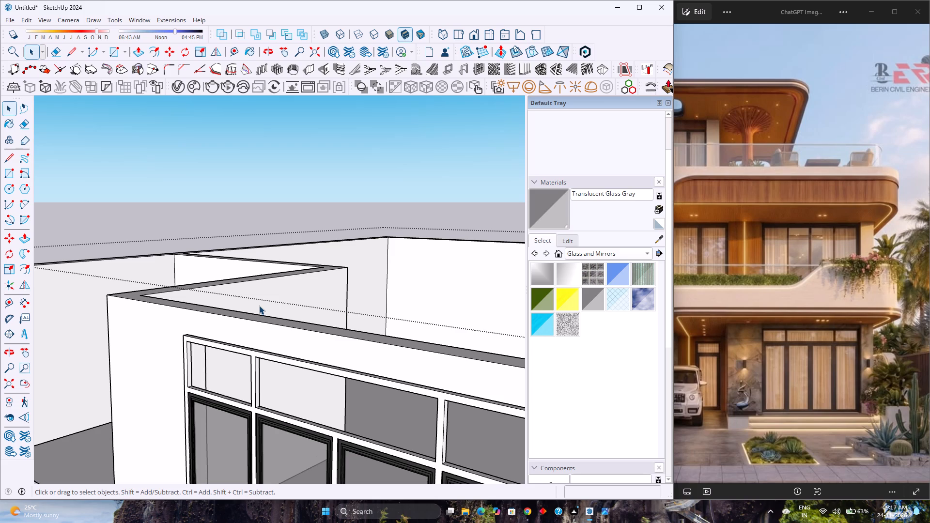
scroll(257, 307, down, 5)
scroll(257, 309, up, 4)
scroll(257, 311, down, 2)
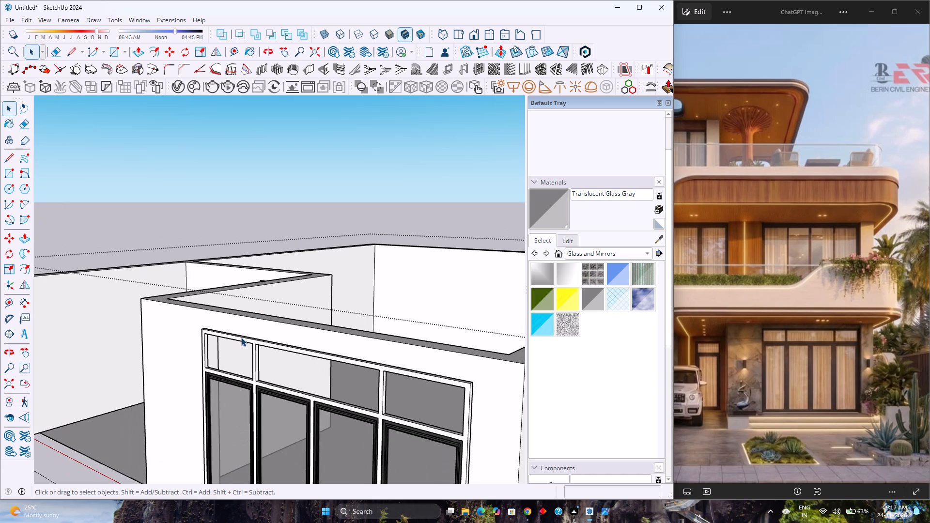
scroll(247, 371, up, 4)
scroll(247, 371, down, 4)
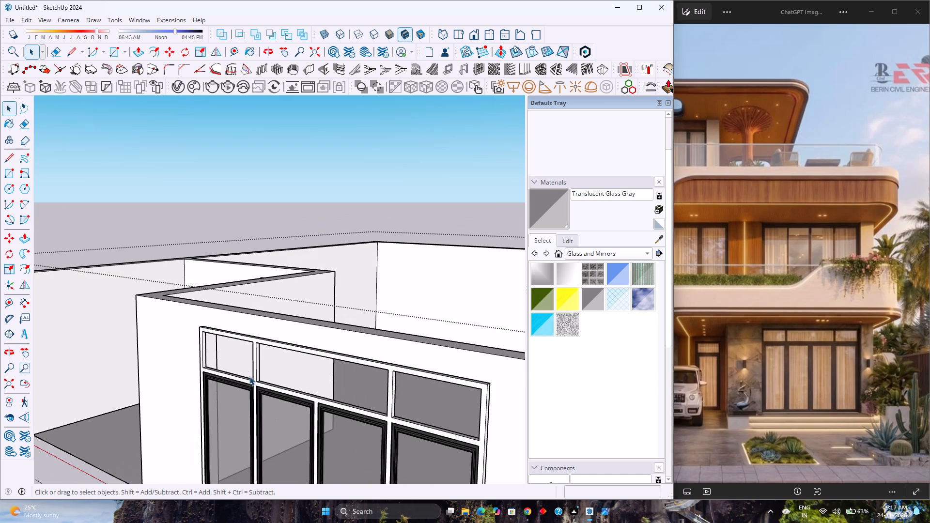
scroll(255, 396, up, 4)
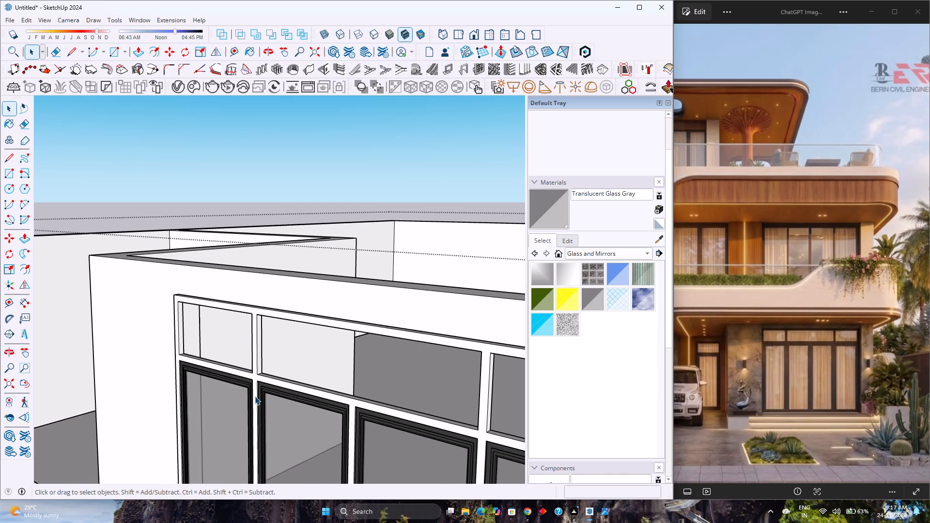
scroll(255, 396, up, 5)
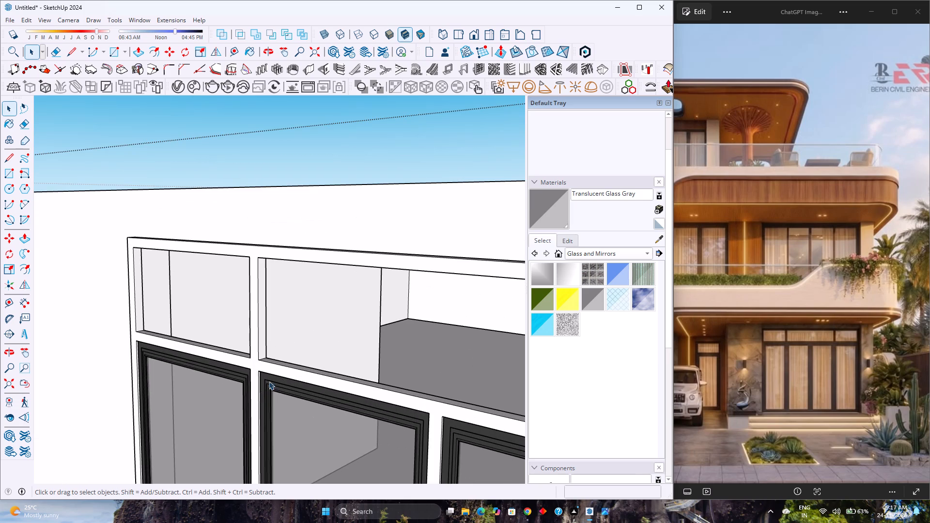
double_click(255, 360)
scroll(255, 360, up, 2)
middle_drag(252, 360, 306, 391)
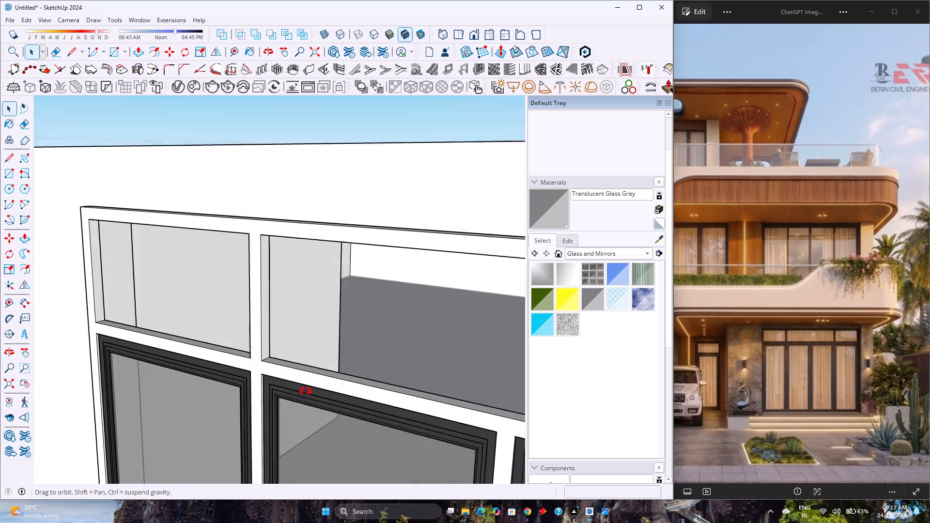
middle_drag(306, 391, 324, 400)
middle_click(324, 400)
scroll(324, 400, down, 6)
scroll(230, 314, up, 5)
scroll(229, 315, down, 4)
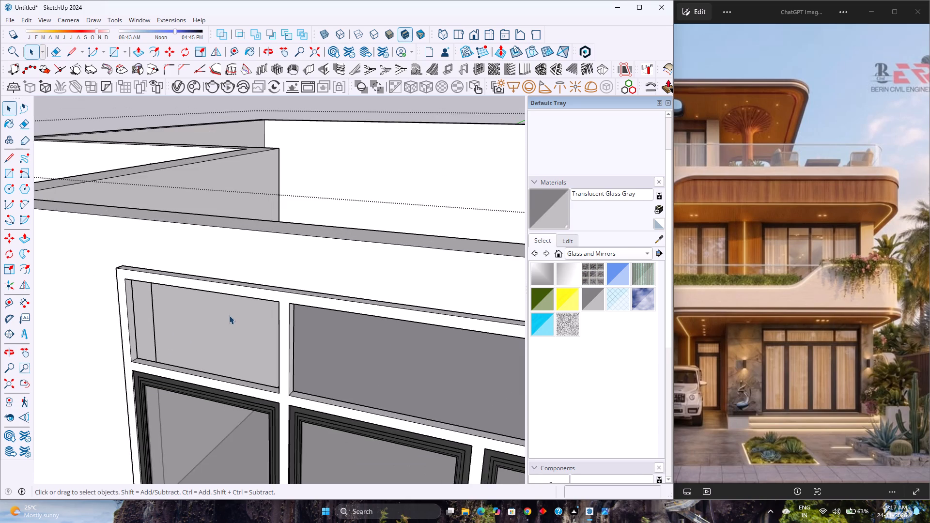
middle_drag(228, 316, 260, 364)
scroll(258, 355, down, 5)
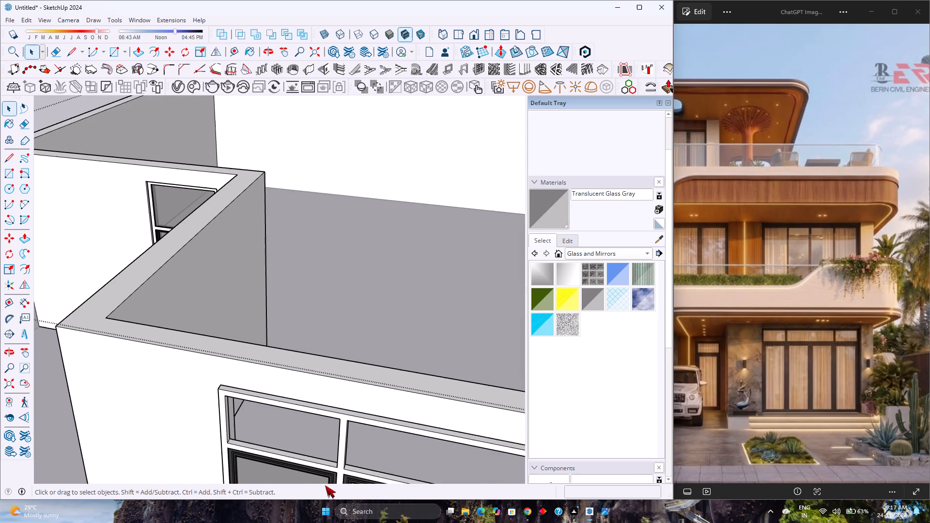
scroll(341, 476, up, 6)
middle_drag(338, 476, 326, 403)
middle_click(326, 403)
scroll(326, 403, down, 3)
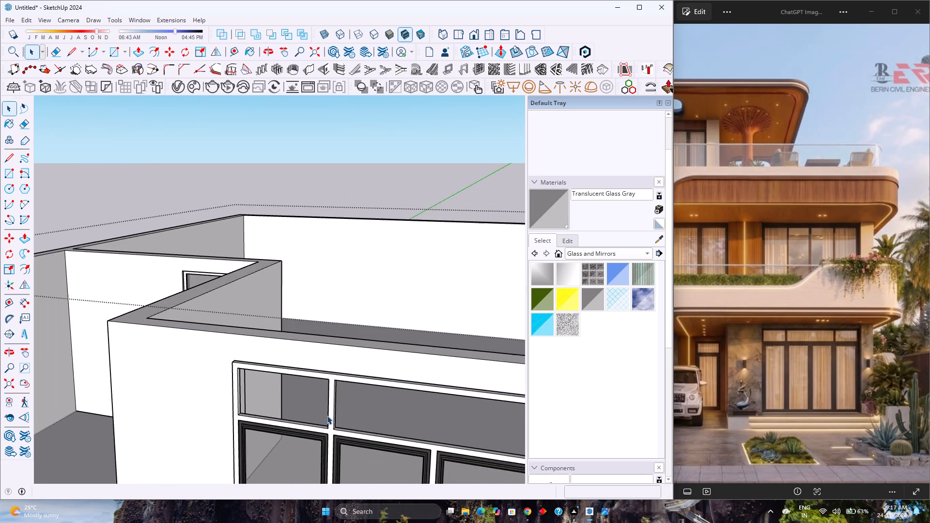
scroll(333, 453, up, 5)
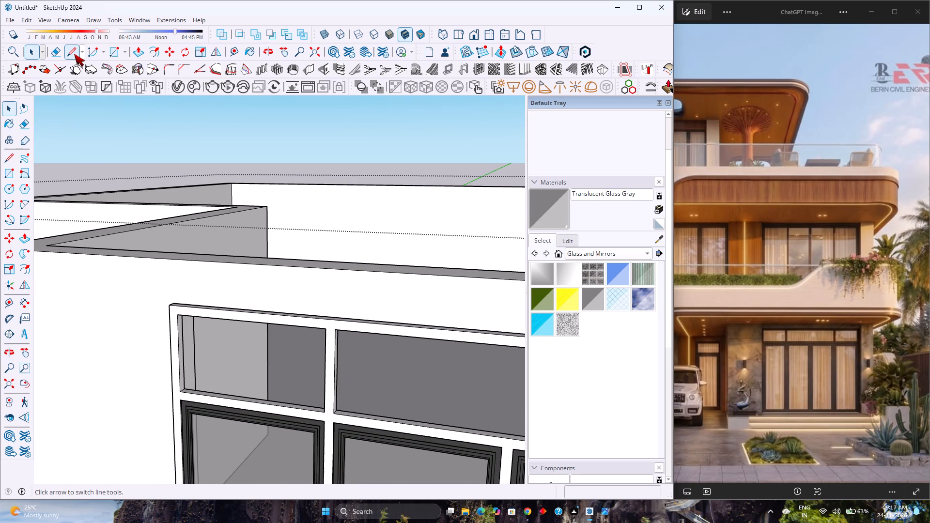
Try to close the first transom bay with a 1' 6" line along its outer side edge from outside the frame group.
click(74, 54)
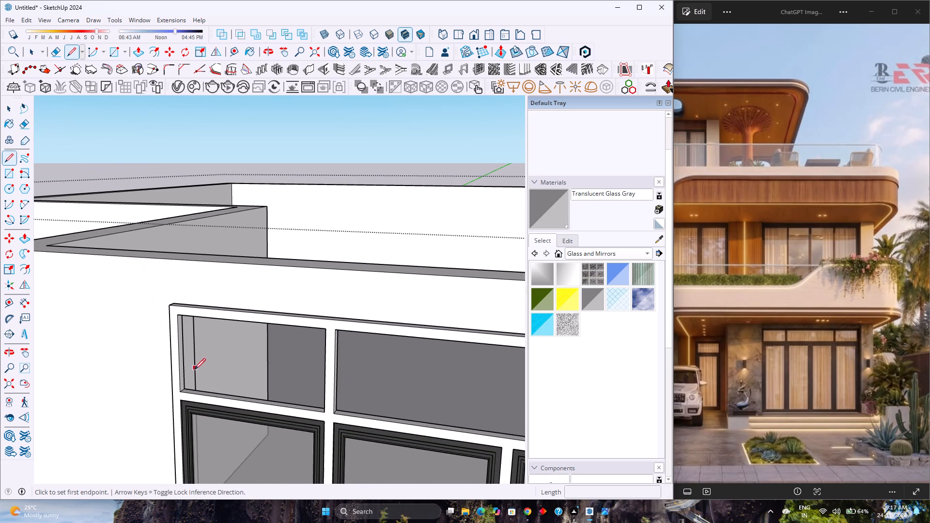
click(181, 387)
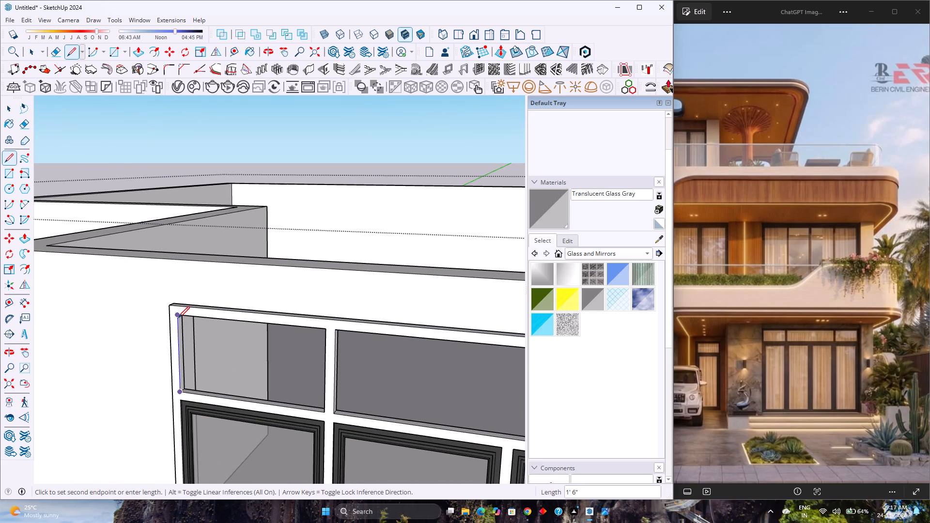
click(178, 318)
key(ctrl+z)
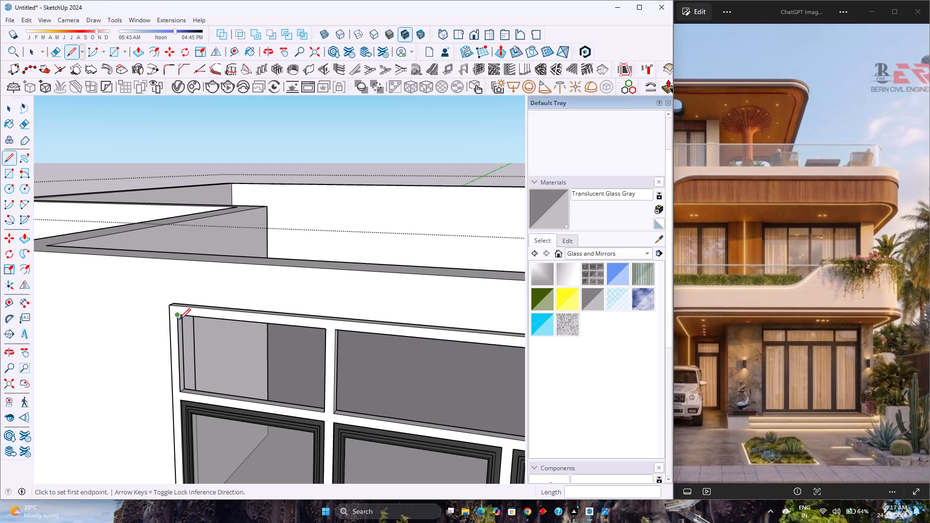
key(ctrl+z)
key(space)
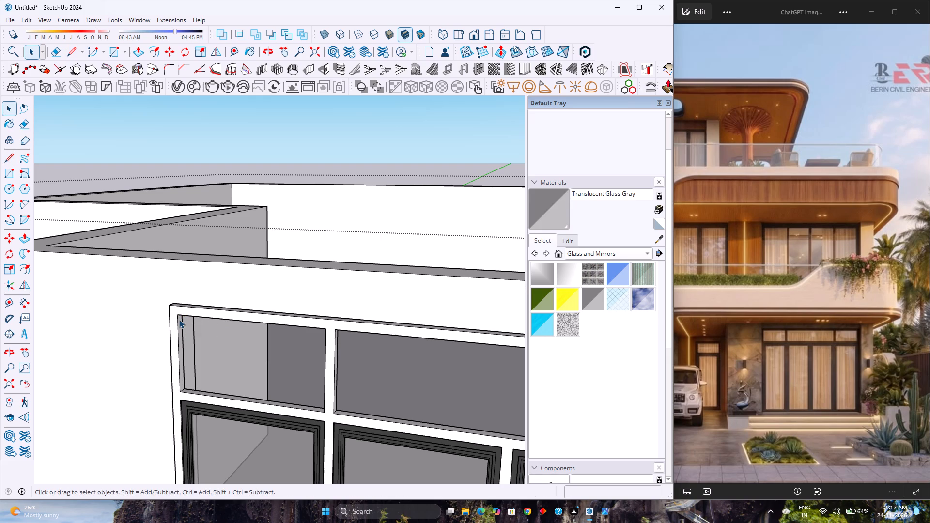
Inside the frame group, draw a 1' 6" line along the first transom bay's outer side edge to fill the opening with a face.
double_click(192, 310)
scroll(192, 310, up, 3)
click(192, 310)
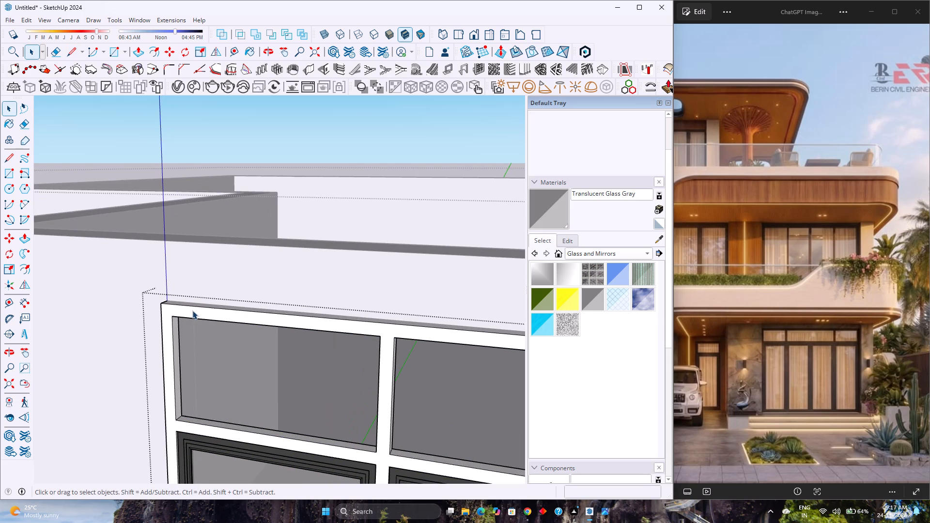
click(77, 55)
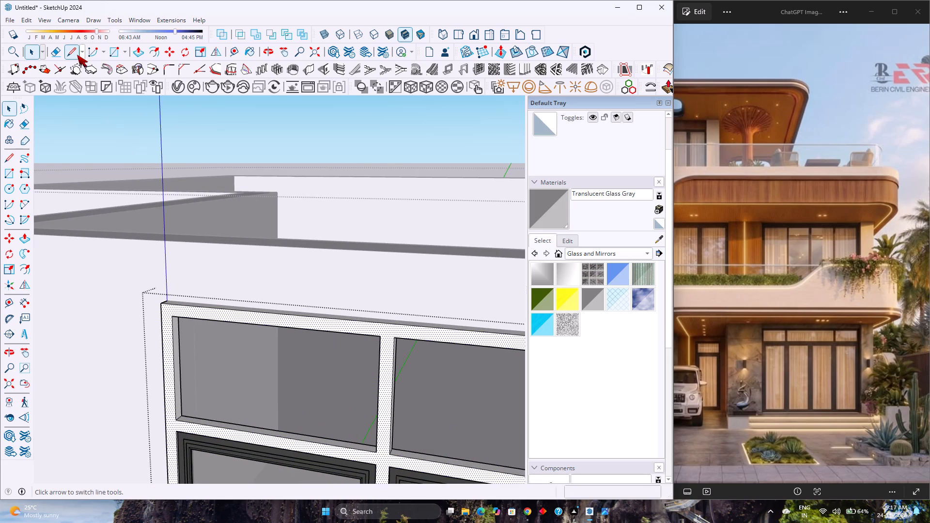
click(176, 420)
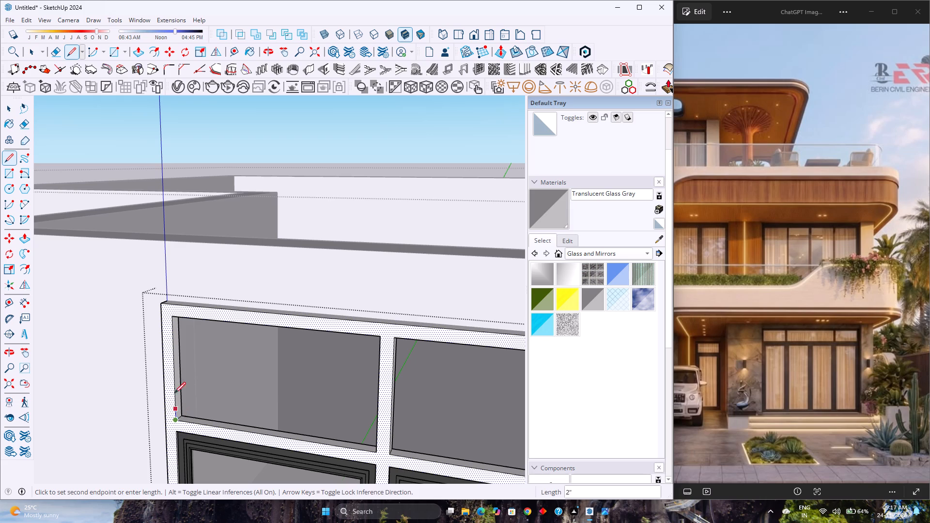
click(172, 320)
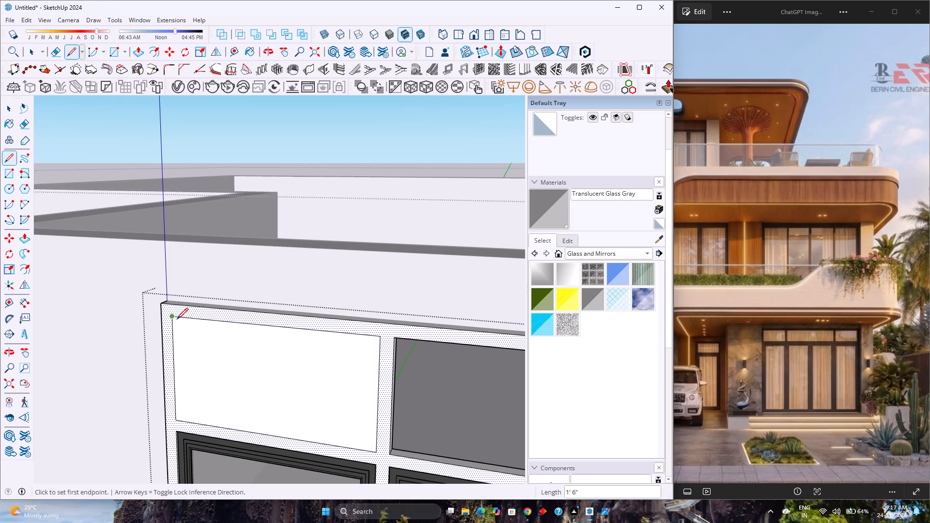
key(space)
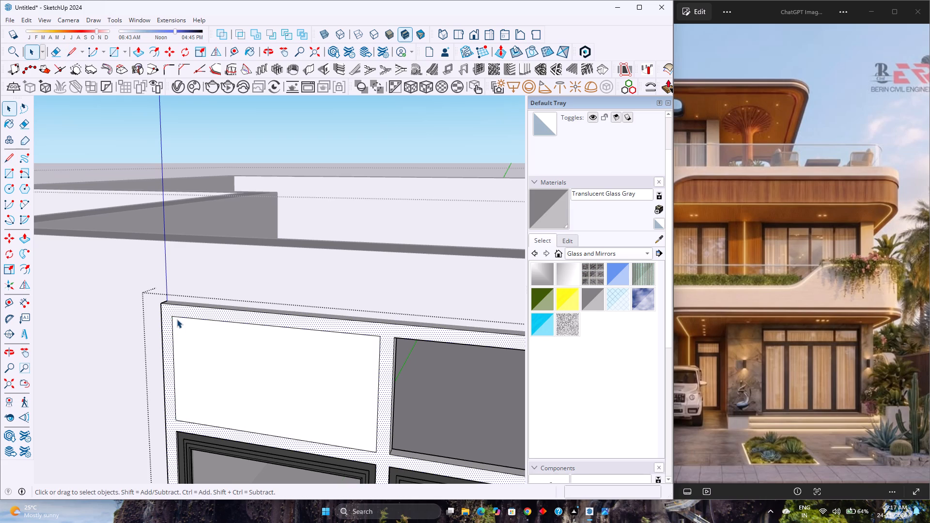
Group the first transom bay's pane face together with its bounding edges.
click(298, 352)
double_click(287, 360)
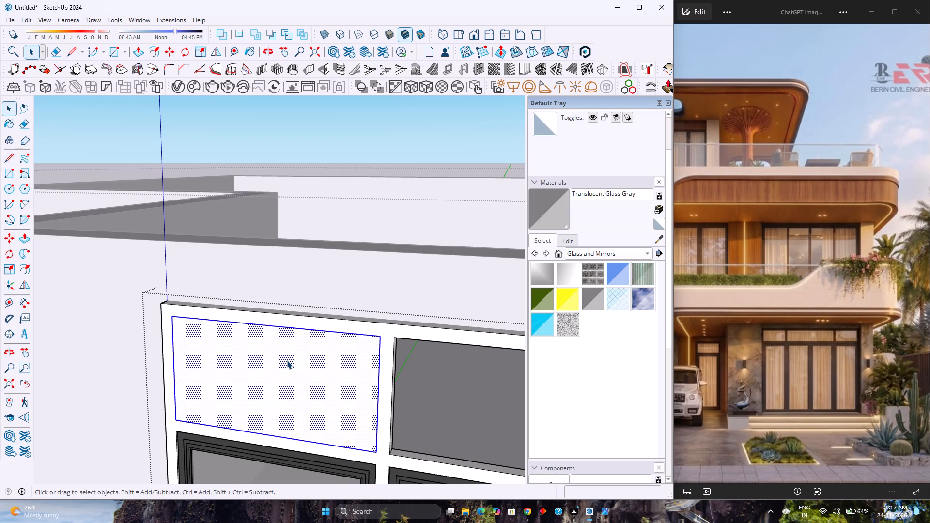
scroll(287, 360, down, 4)
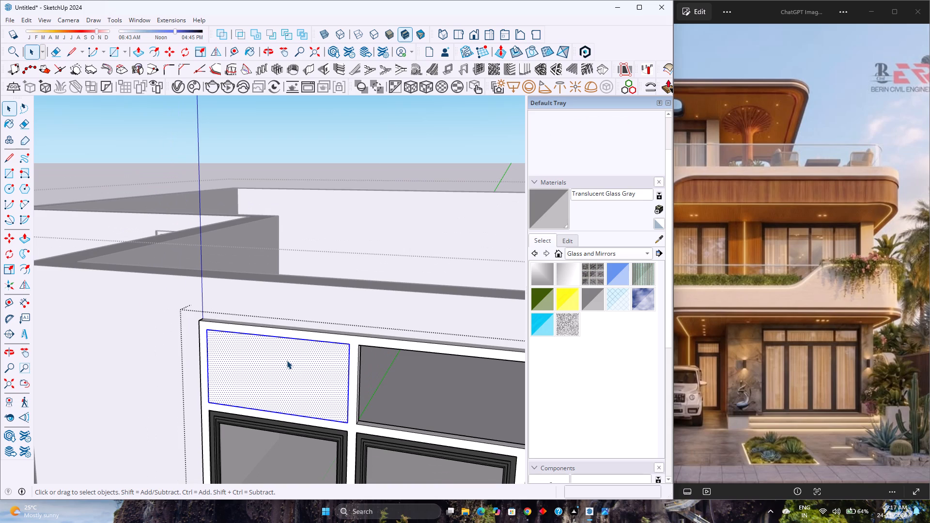
right_click(287, 360)
click(327, 168)
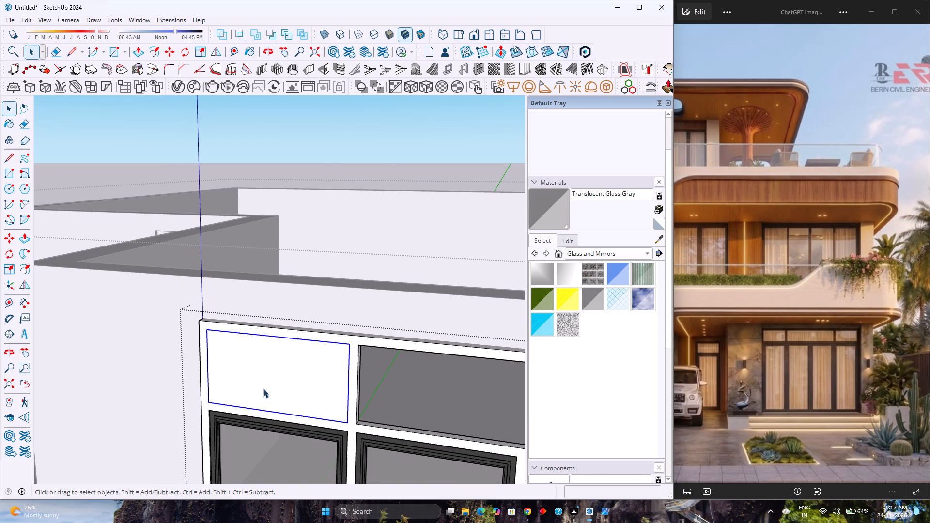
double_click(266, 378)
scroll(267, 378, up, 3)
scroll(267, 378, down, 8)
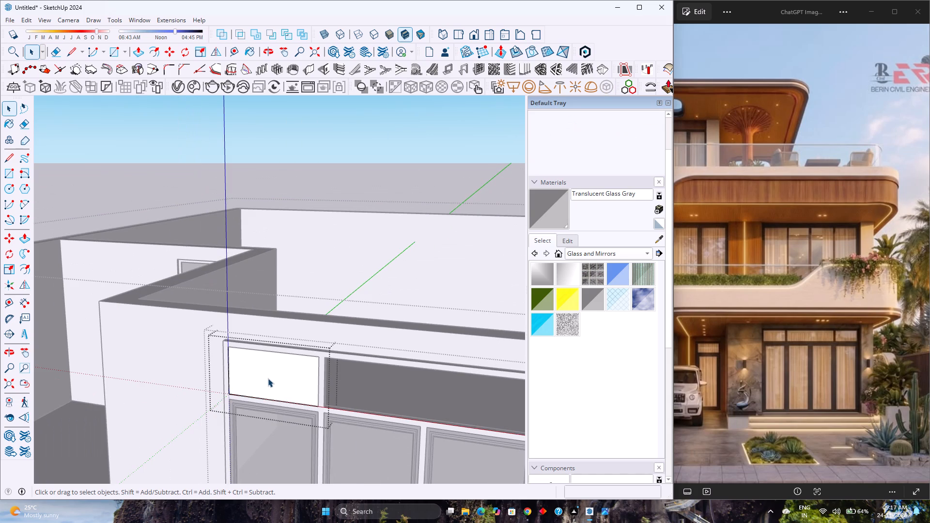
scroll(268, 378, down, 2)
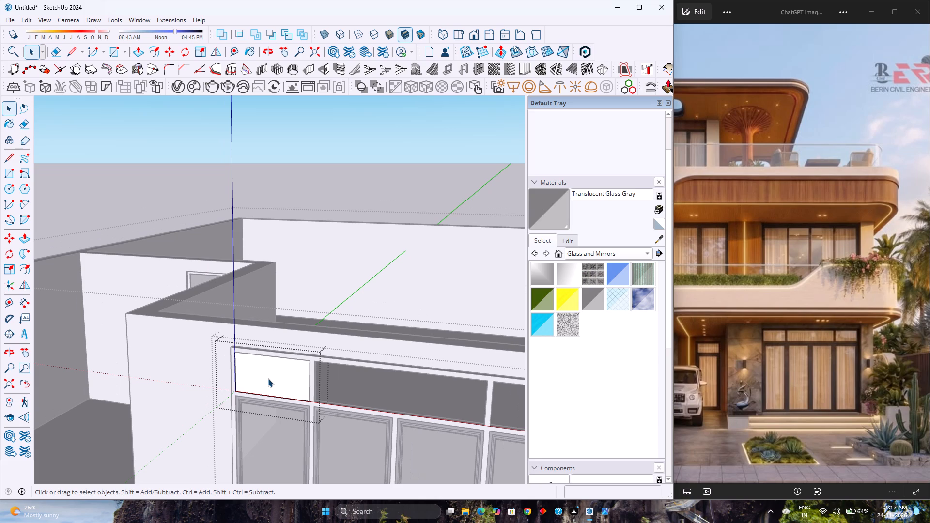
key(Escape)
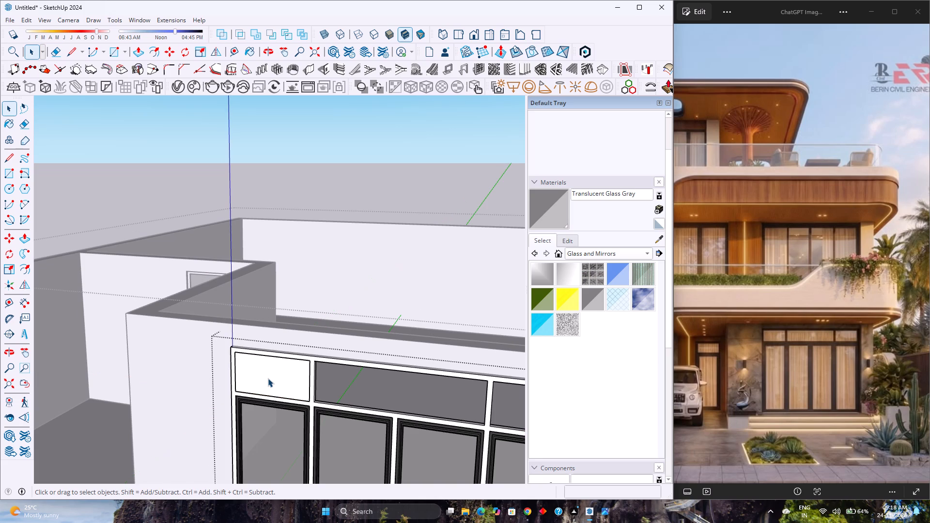
Convert the first transom pane group into a component with the definition name 1.
right_click(268, 378)
click(329, 214)
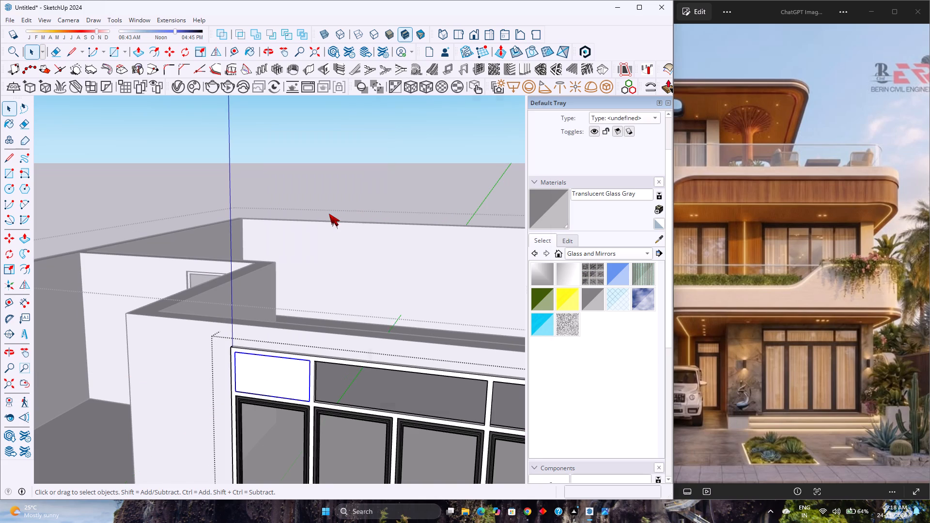
key(1)
key(Return)
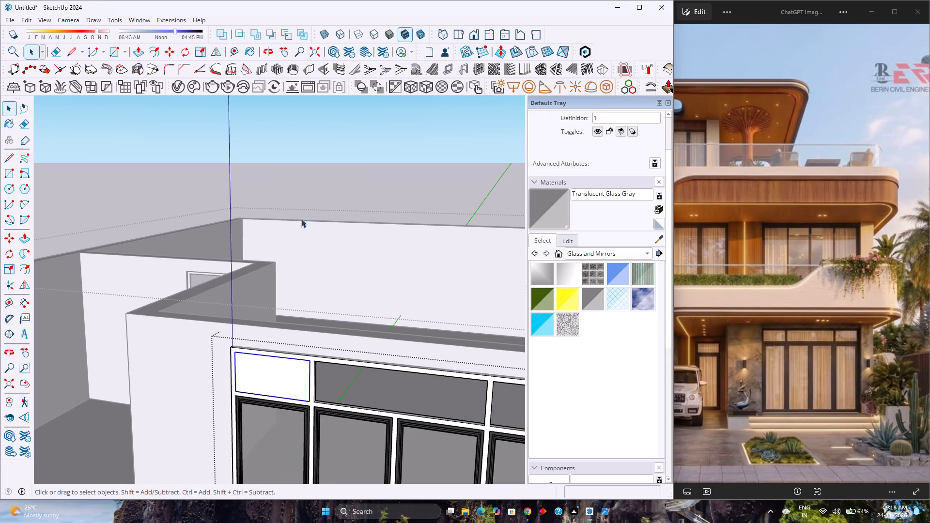
Copy the pane component 8' 10" along the frame into the third transom bay, aligned to its outer upper corner.
key(m)
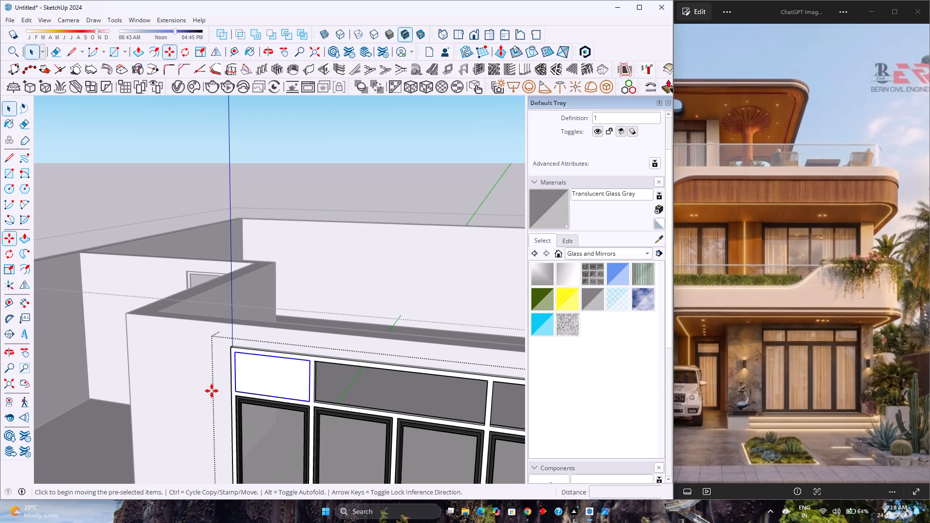
click(311, 360)
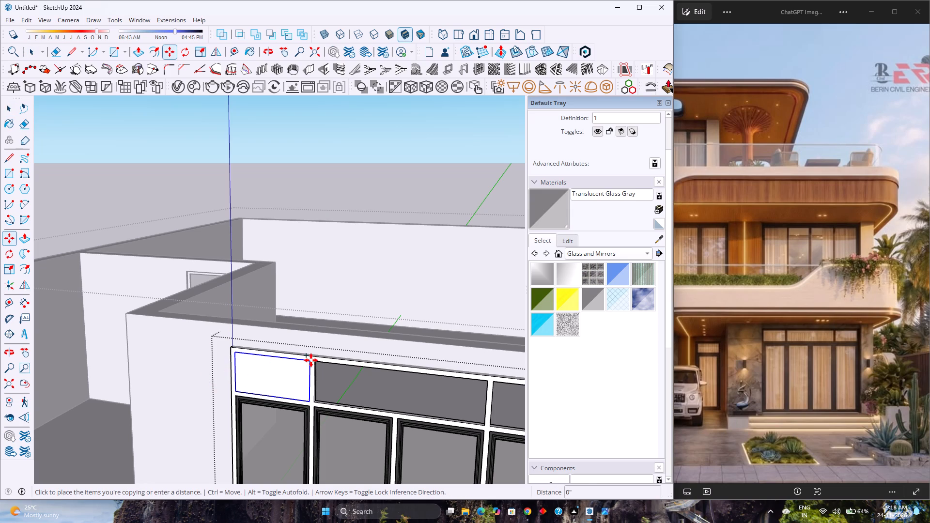
scroll(311, 360, down, 8)
scroll(427, 365, up, 5)
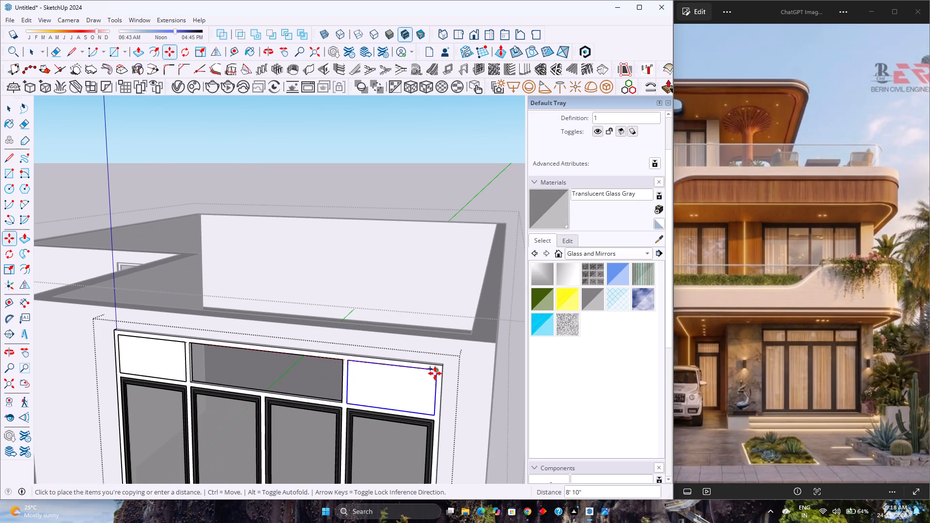
click(437, 372)
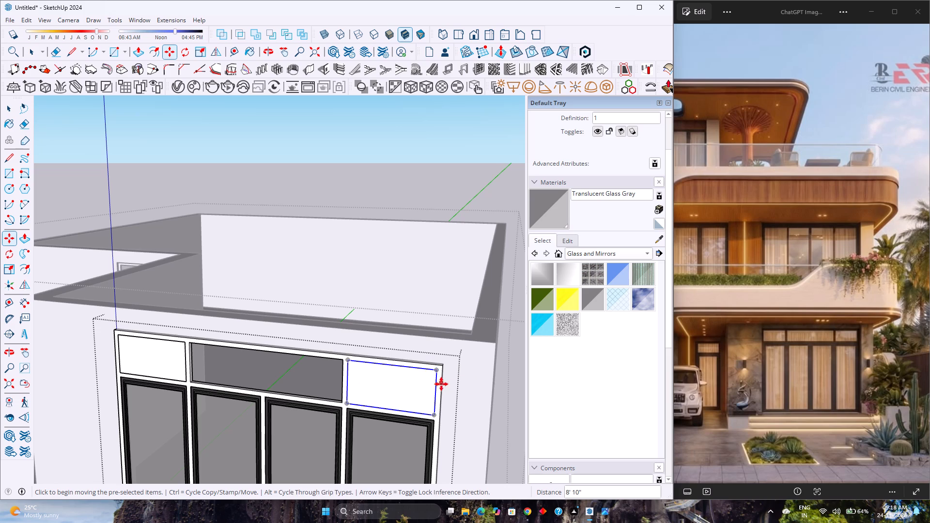
Copy the third bay's pane 3' back into the middle transom bay and scale it to 2.00 along the red axis to fill the opening.
click(435, 370)
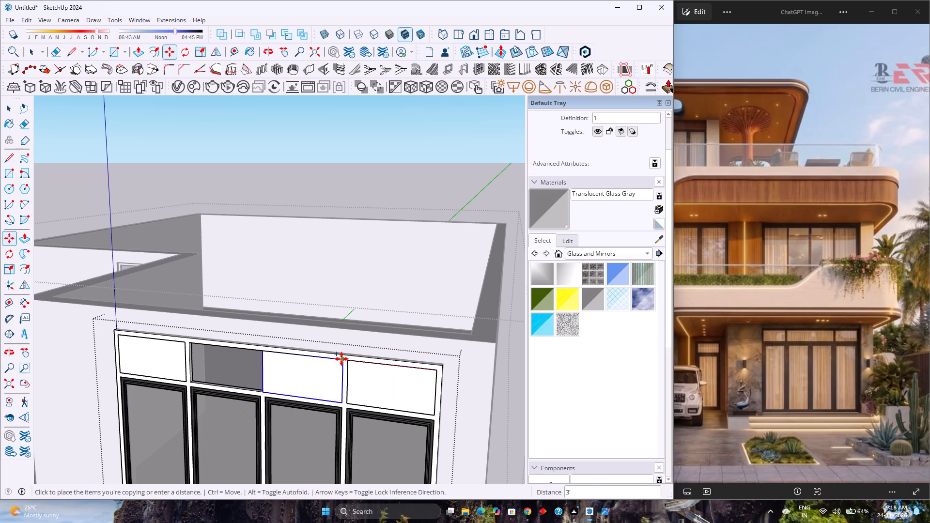
click(341, 359)
key(s)
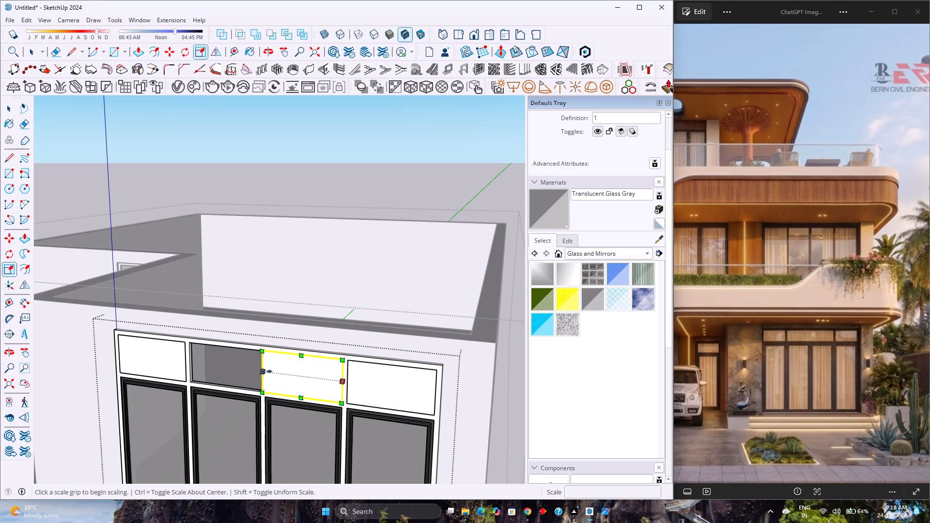
middle_drag(244, 378, 312, 388)
scroll(222, 384, down, 4)
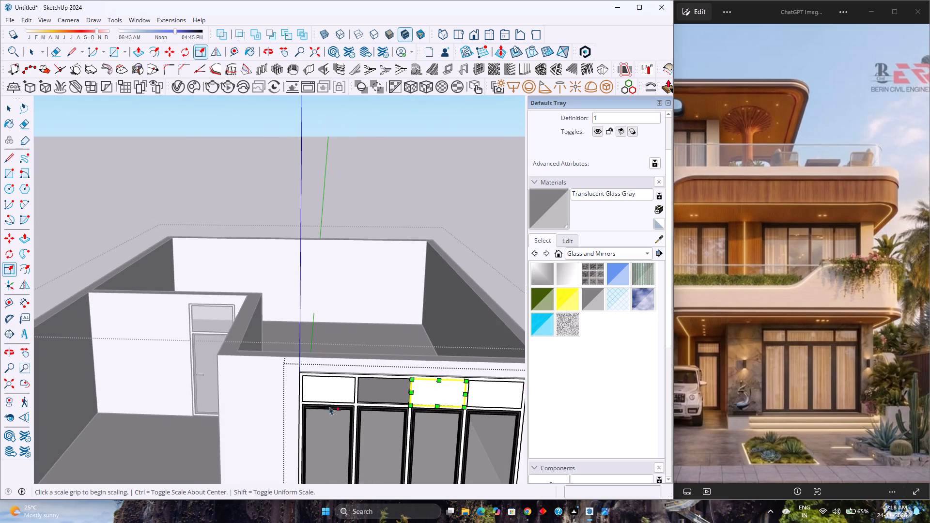
scroll(393, 400, up, 3)
click(424, 385)
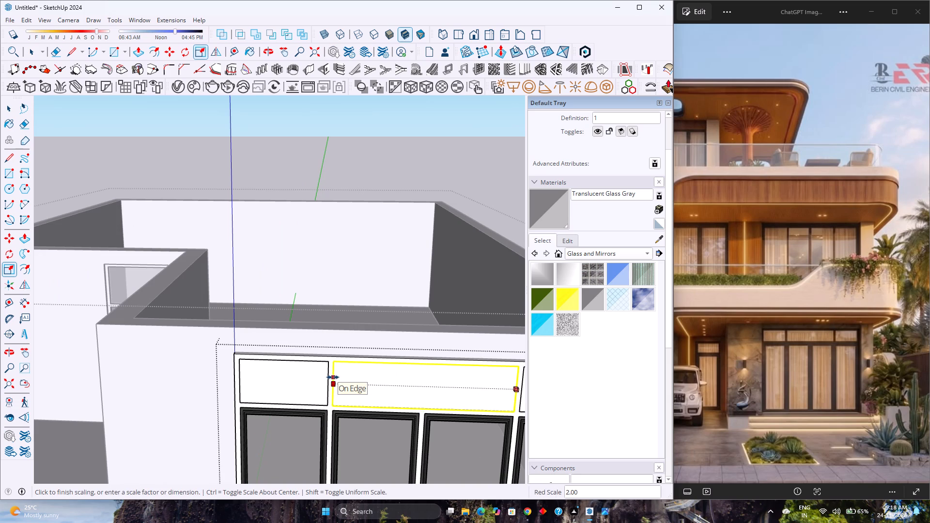
scroll(333, 377, up, 4)
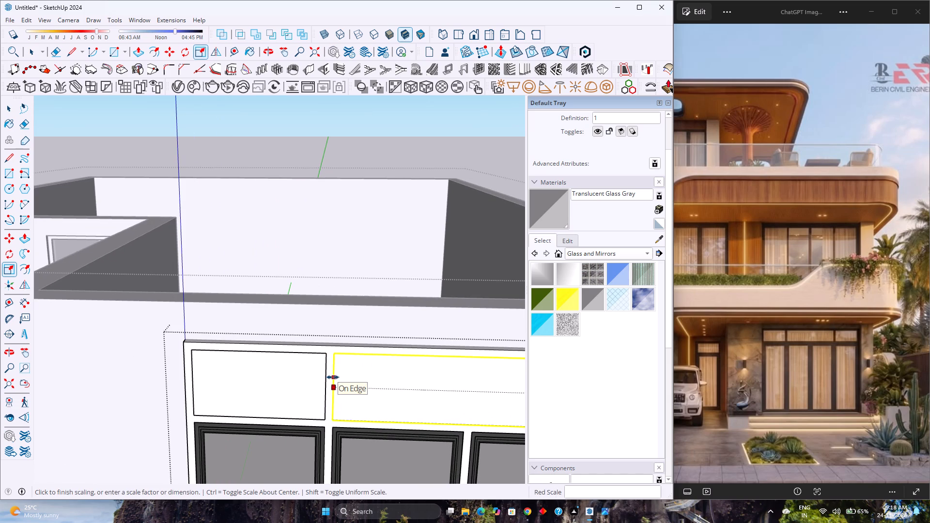
click(334, 375)
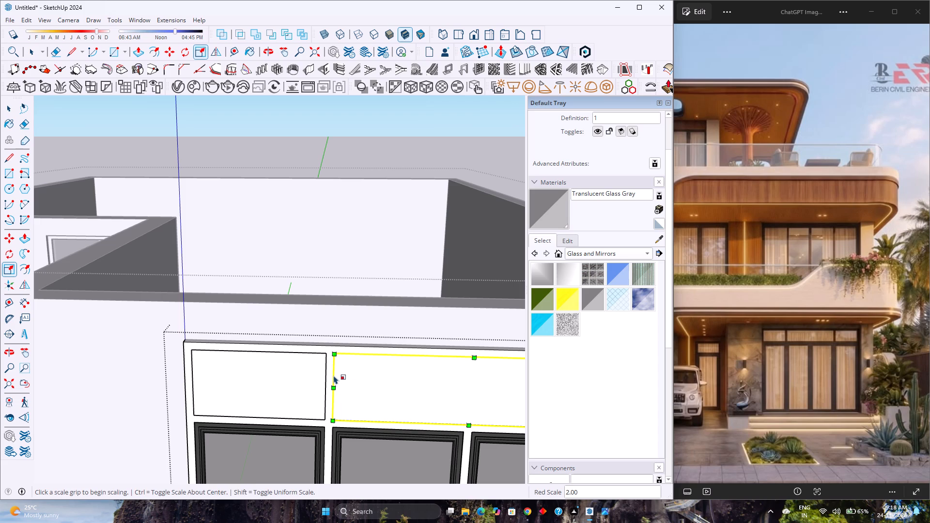
key(space)
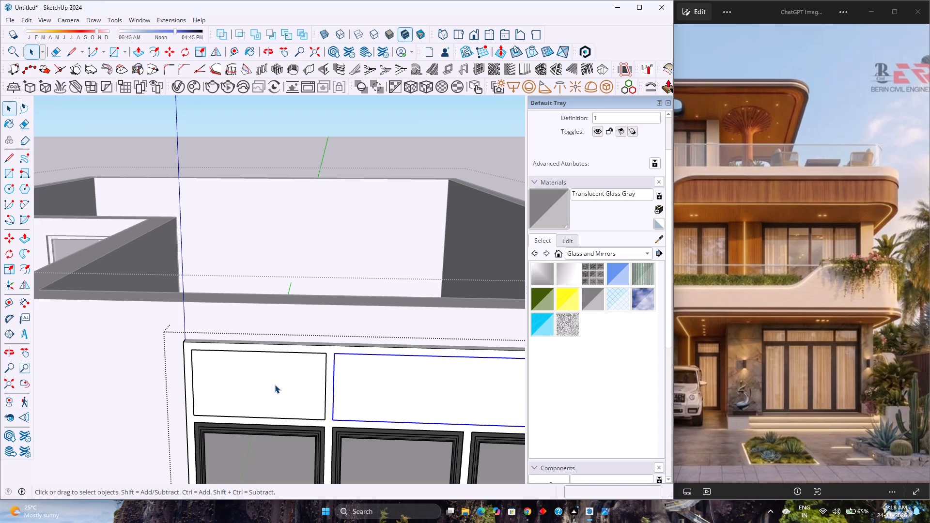
Inside the first bay's pane component, offset the face outline inward by 0.5 to form a narrow rim.
scroll(275, 385, down, 3)
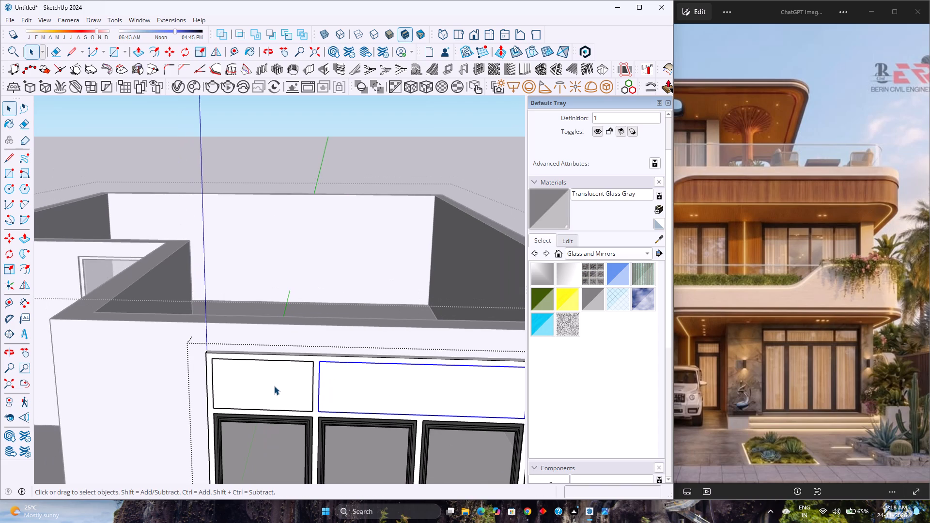
scroll(274, 386, down, 4)
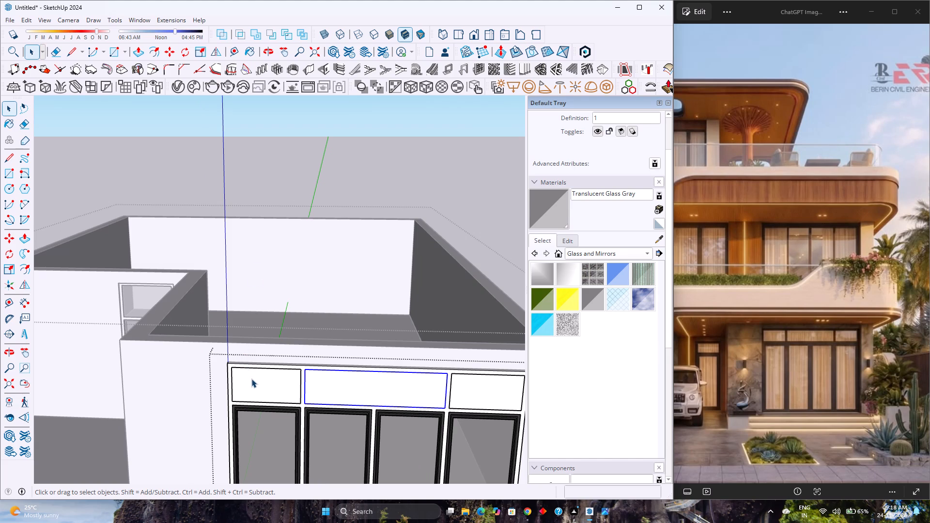
scroll(251, 379, up, 3)
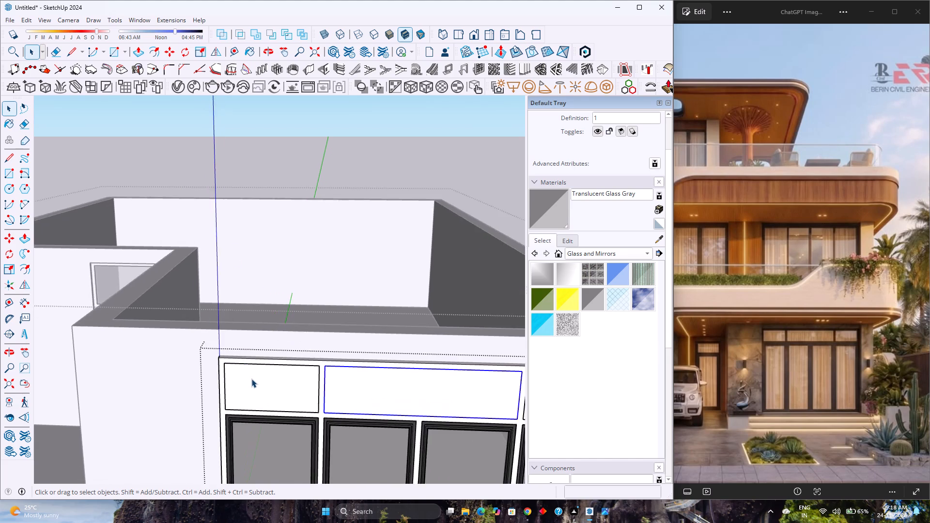
scroll(251, 379, down, 4)
scroll(251, 379, up, 4)
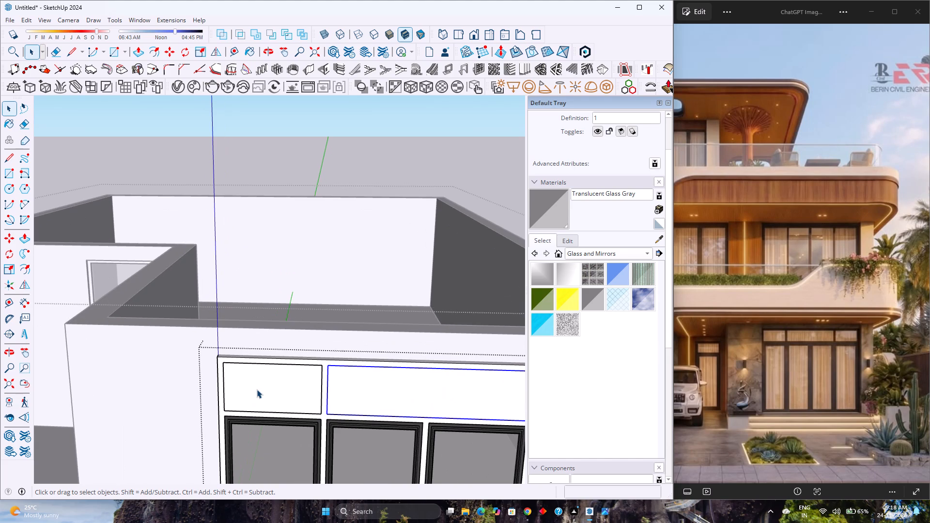
double_click(257, 389)
scroll(256, 387, up, 3)
click(255, 386)
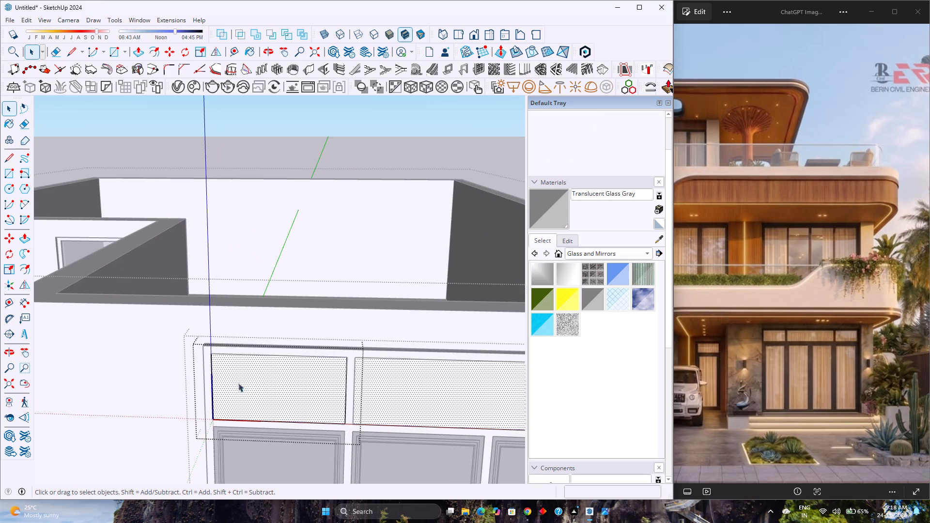
click(151, 57)
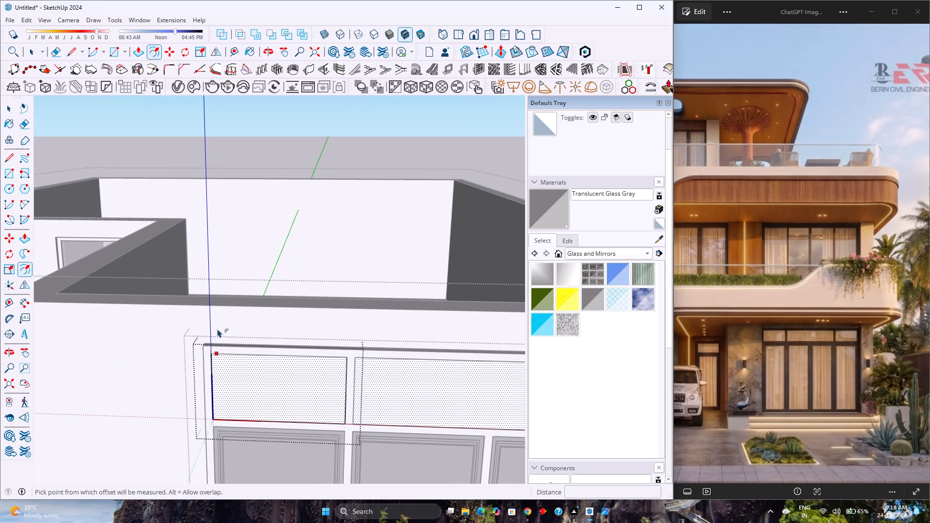
click(225, 385)
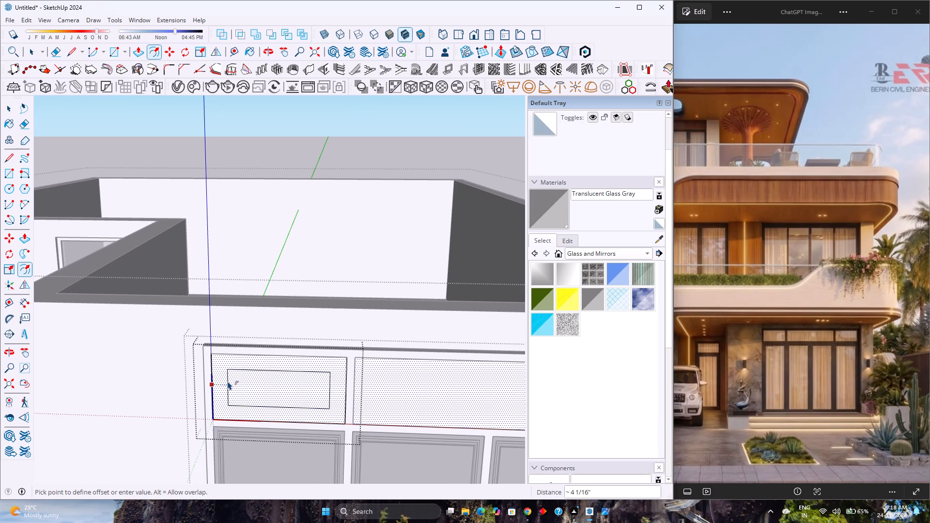
text(0.5)
key(Return)
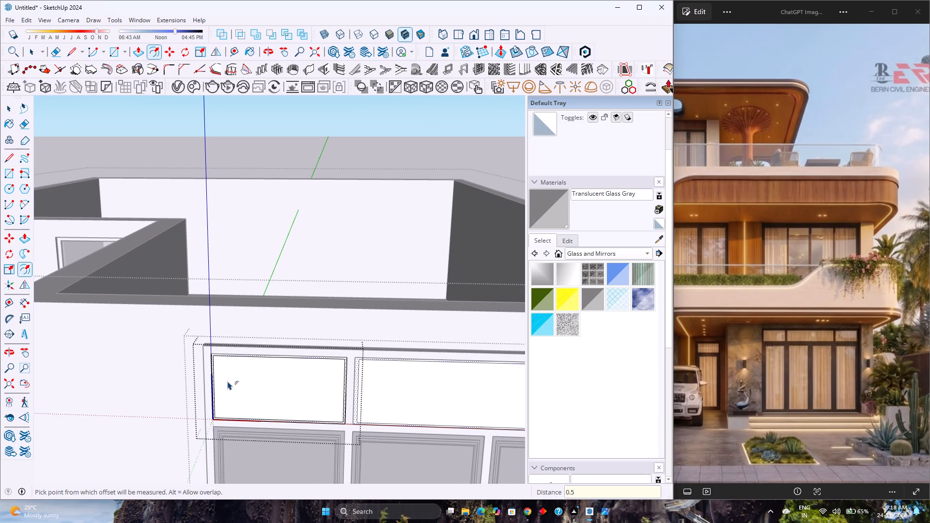
key(space)
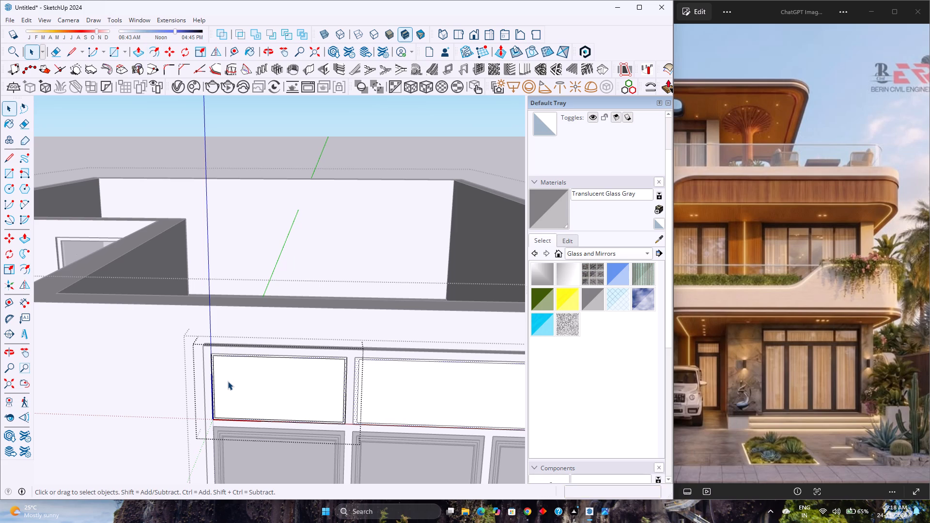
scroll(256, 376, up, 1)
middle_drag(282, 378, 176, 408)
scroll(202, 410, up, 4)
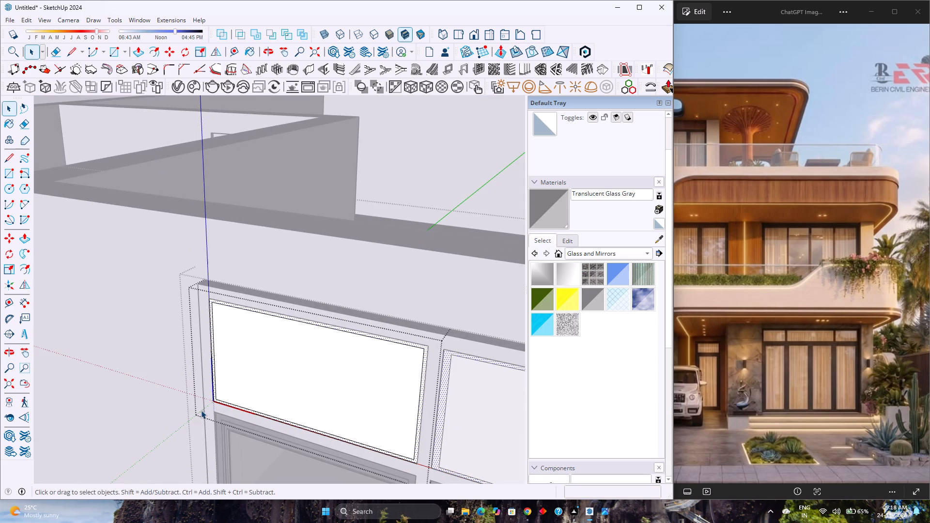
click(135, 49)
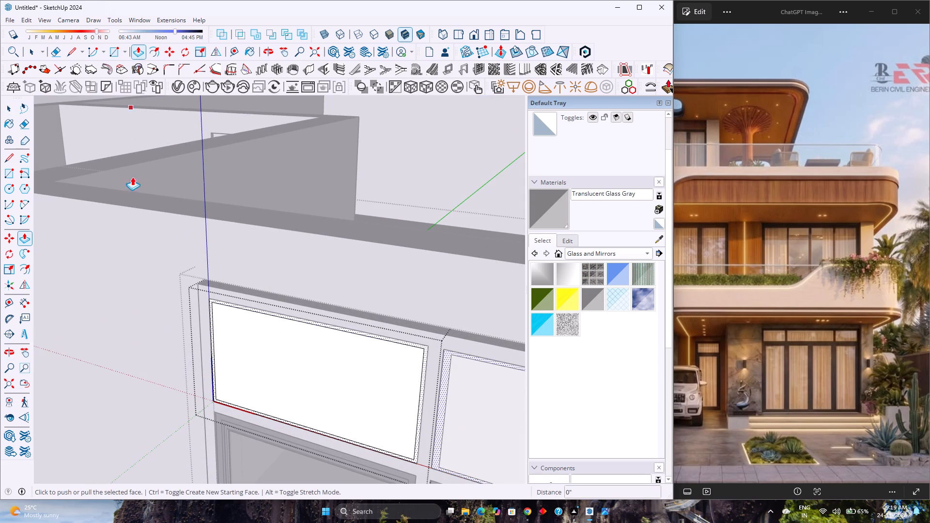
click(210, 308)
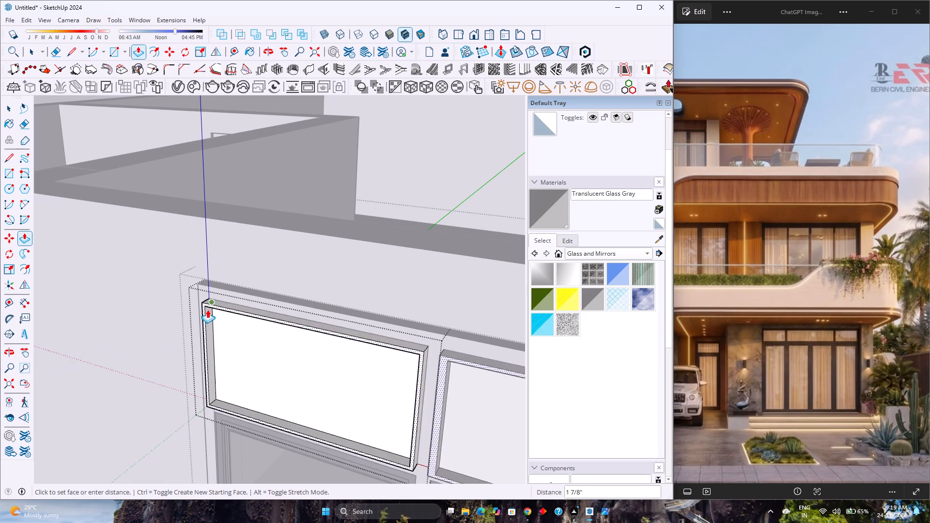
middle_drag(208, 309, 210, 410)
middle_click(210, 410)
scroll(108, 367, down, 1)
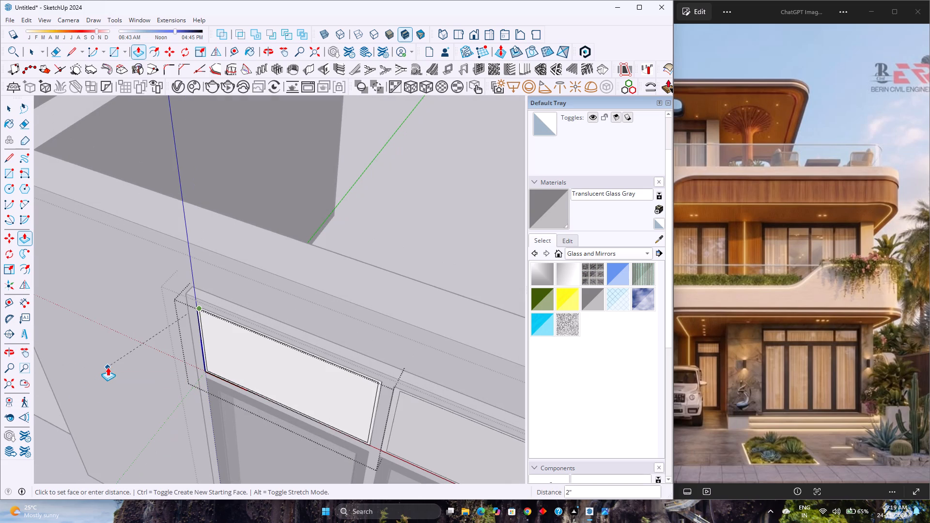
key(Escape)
Push/Pull the narrow rim of the first bay's pane component outward by 1.
scroll(206, 369, up, 8)
click(206, 366)
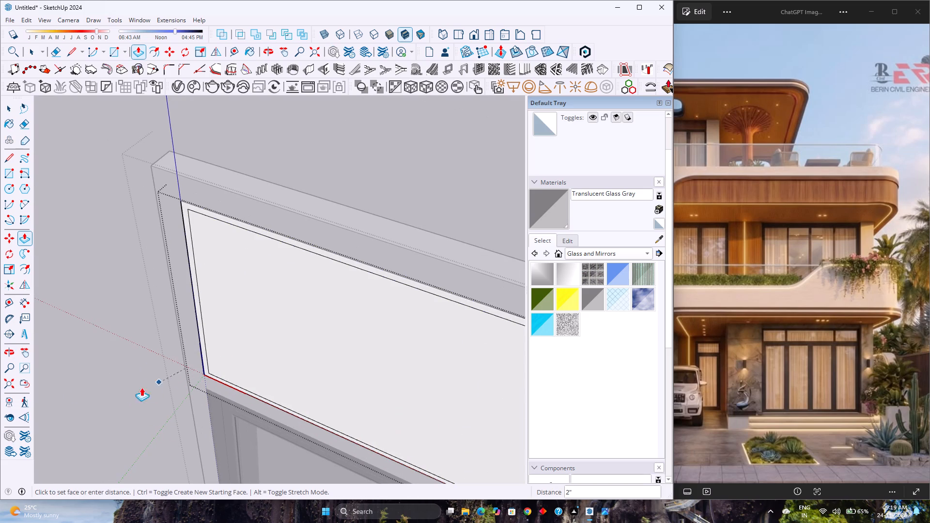
scroll(184, 357, down, 9)
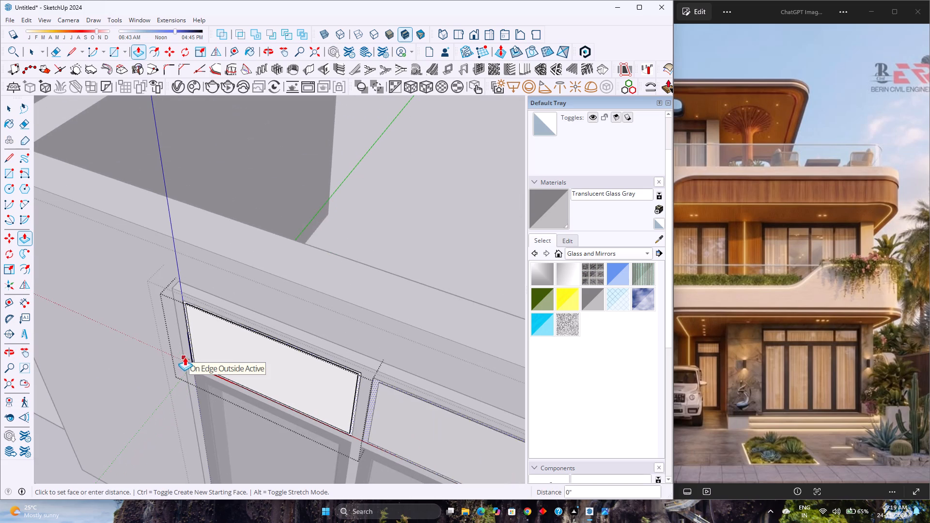
scroll(314, 415, down, 4)
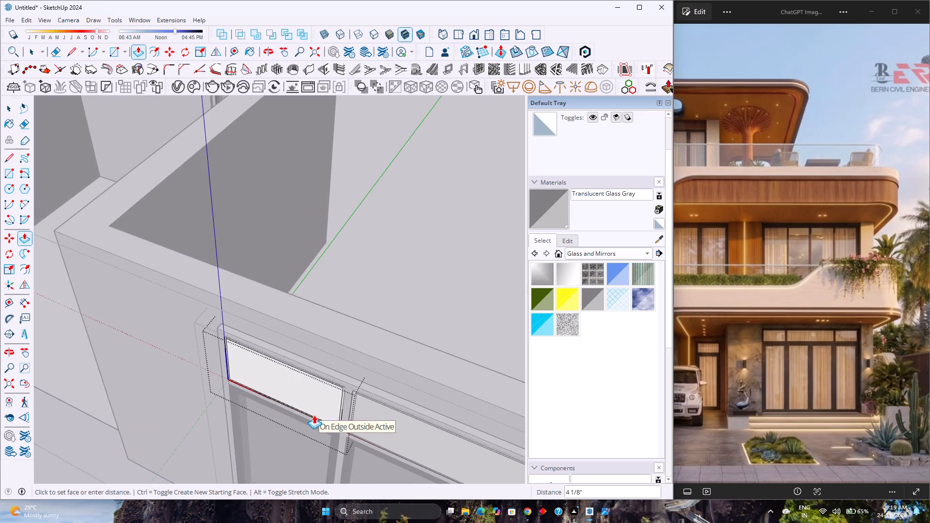
scroll(286, 424, down, 1)
scroll(204, 446, down, 8)
middle_drag(217, 440, 467, 393)
middle_drag(467, 393, 383, 399)
middle_click(383, 399)
middle_click(382, 399)
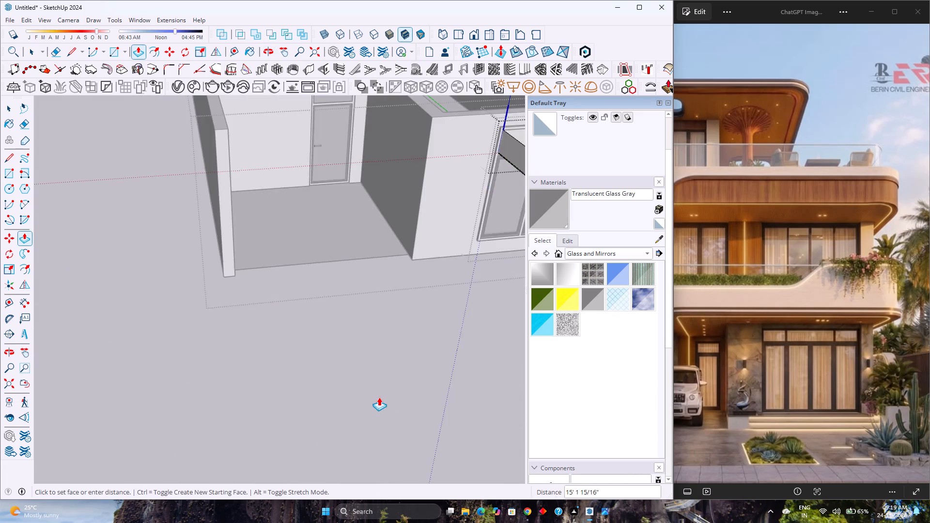
scroll(378, 396, down, 5)
shift+middle_drag(386, 386, 134, 397)
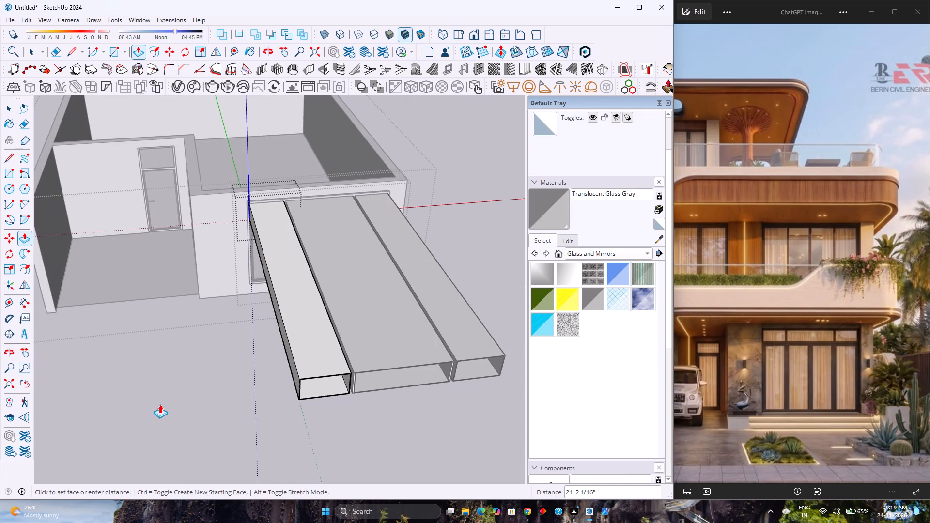
key(1)
key(Return)
key(space)
Paint the inner pane face of the first transom bay's component with Translucent Glass Gray.
scroll(160, 404, up, 4)
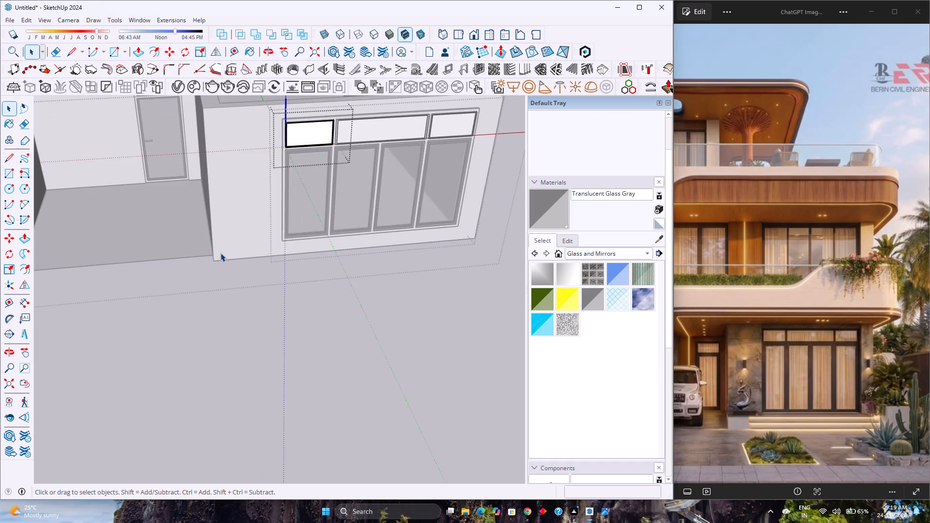
scroll(220, 253, up, 1)
scroll(220, 253, down, 7)
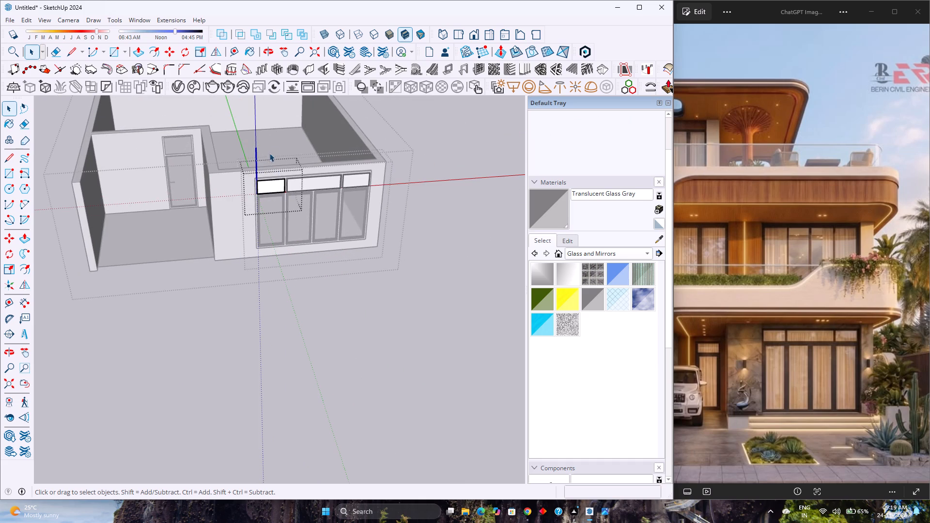
scroll(272, 149, up, 11)
middle_drag(261, 318, 171, 314)
middle_click(171, 314)
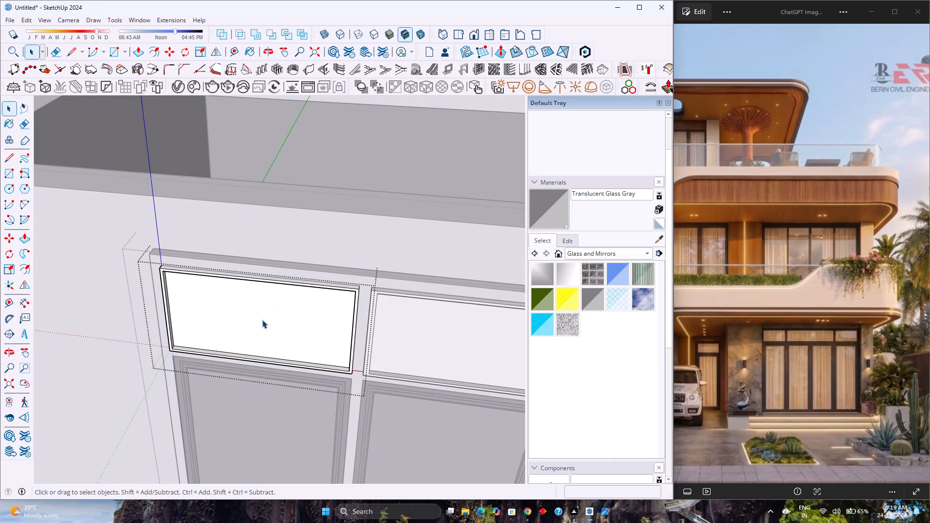
click(262, 320)
double_click(293, 319)
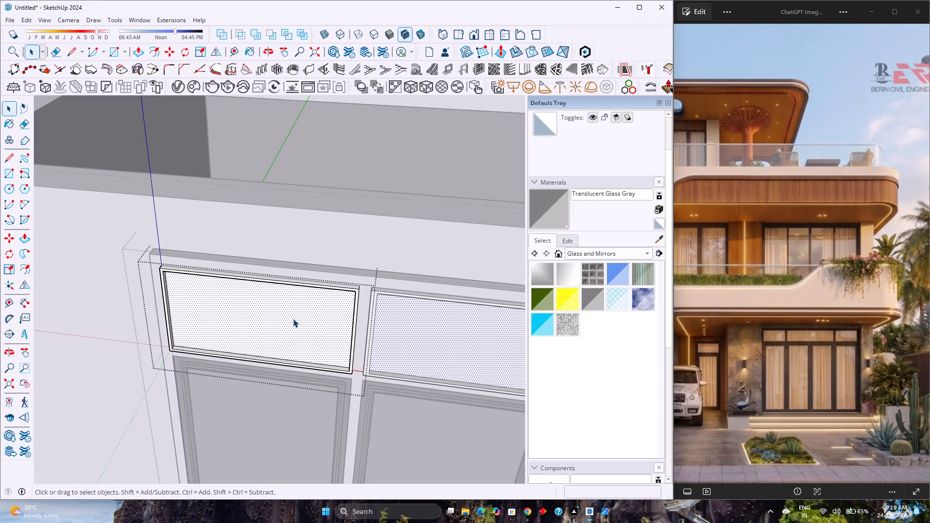
click(600, 297)
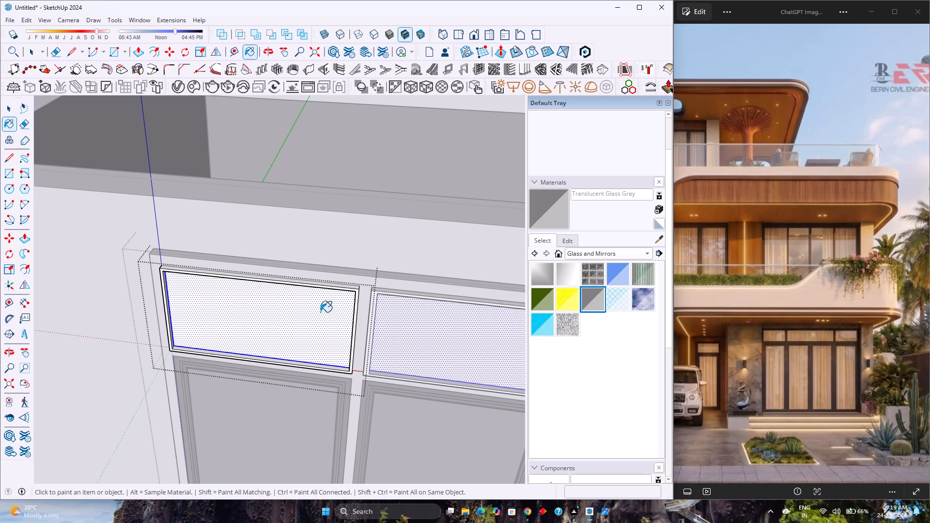
click(318, 313)
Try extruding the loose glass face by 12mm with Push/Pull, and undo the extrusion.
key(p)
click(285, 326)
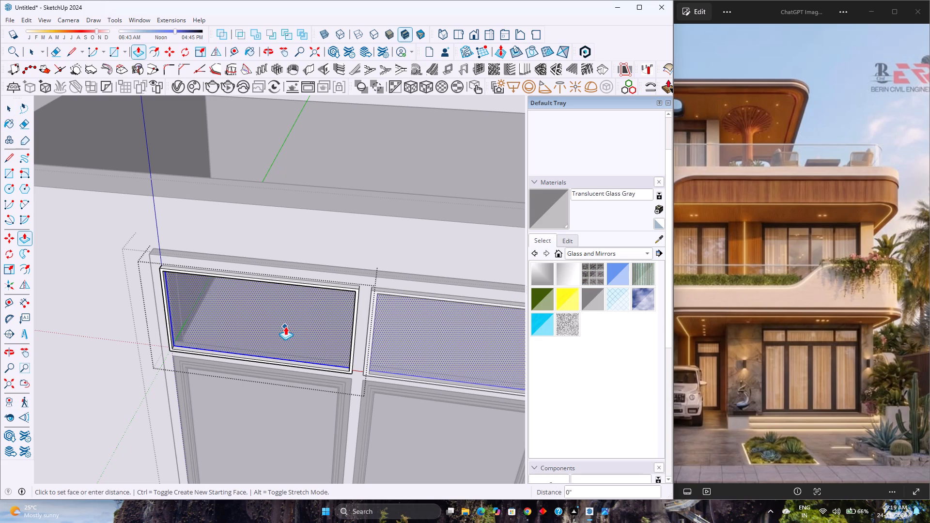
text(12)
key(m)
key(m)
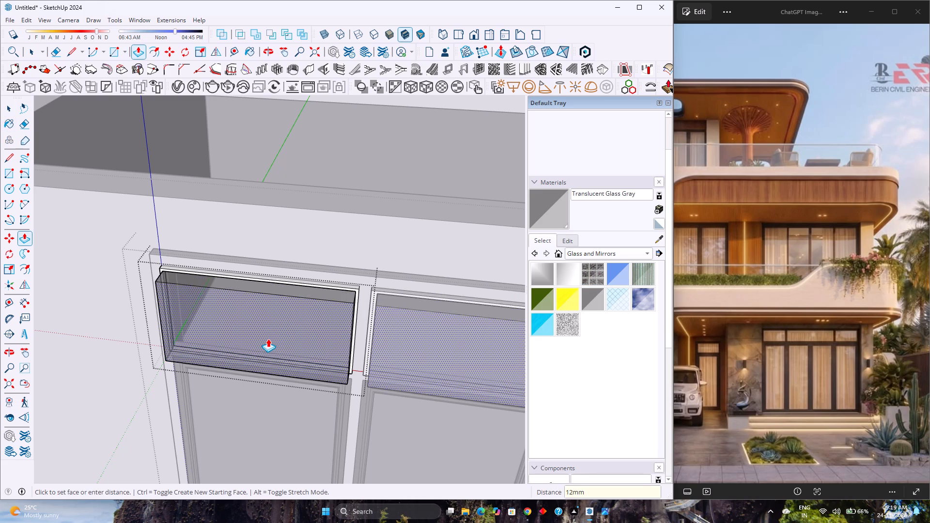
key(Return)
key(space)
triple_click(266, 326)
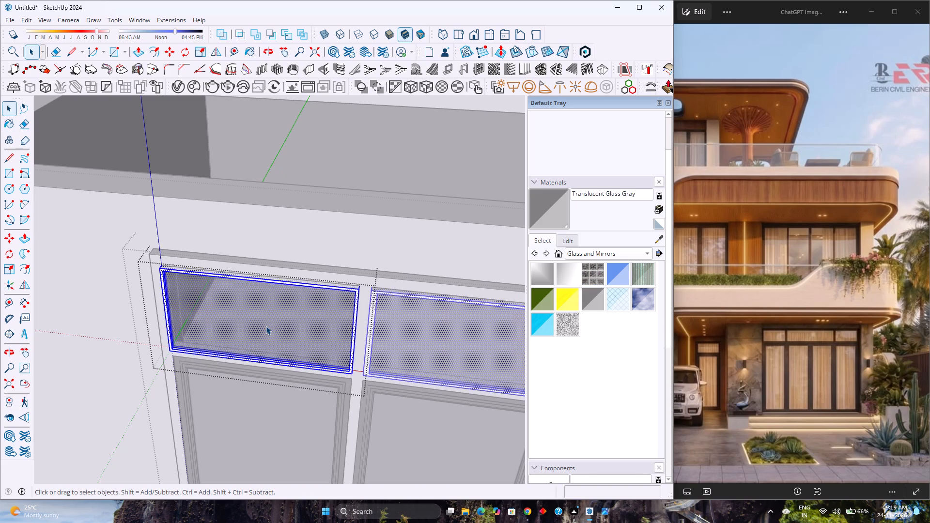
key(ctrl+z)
Group the first bay's glass face together with its boundary edges, inside the pane component.
click(261, 333)
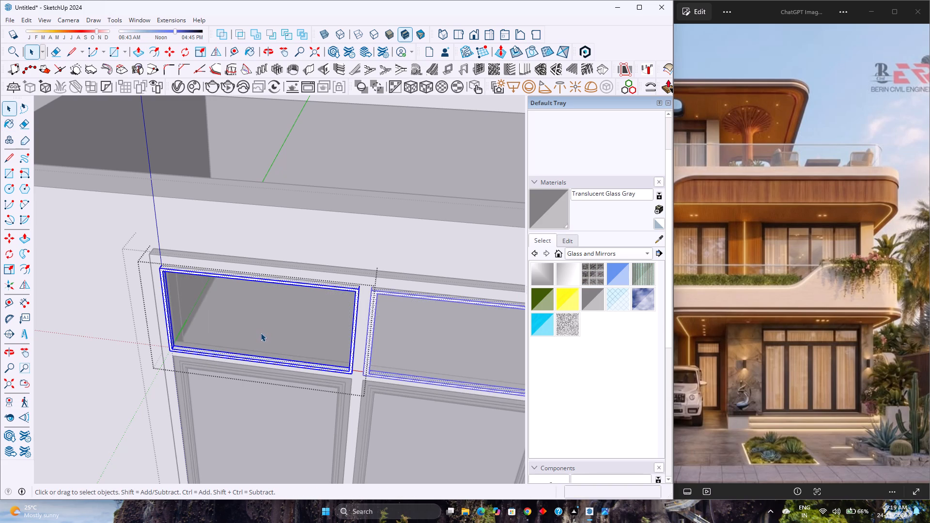
double_click(262, 332)
right_click(263, 331)
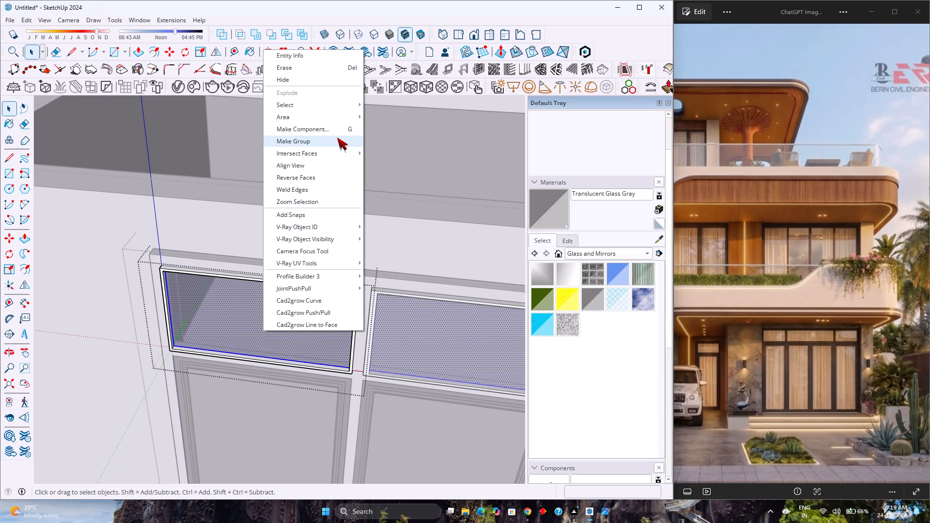
click(337, 138)
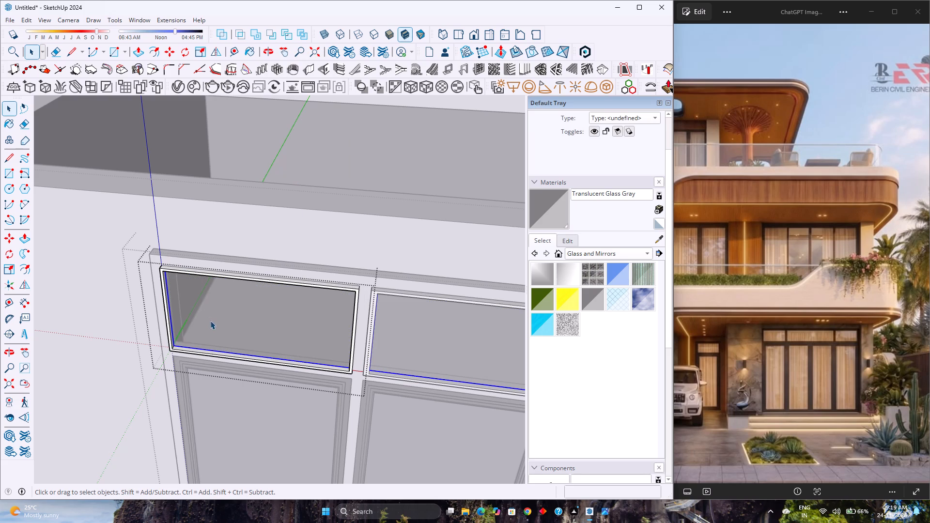
Extrude the glass face by 12mm inside its new group and close the group.
double_click(293, 314)
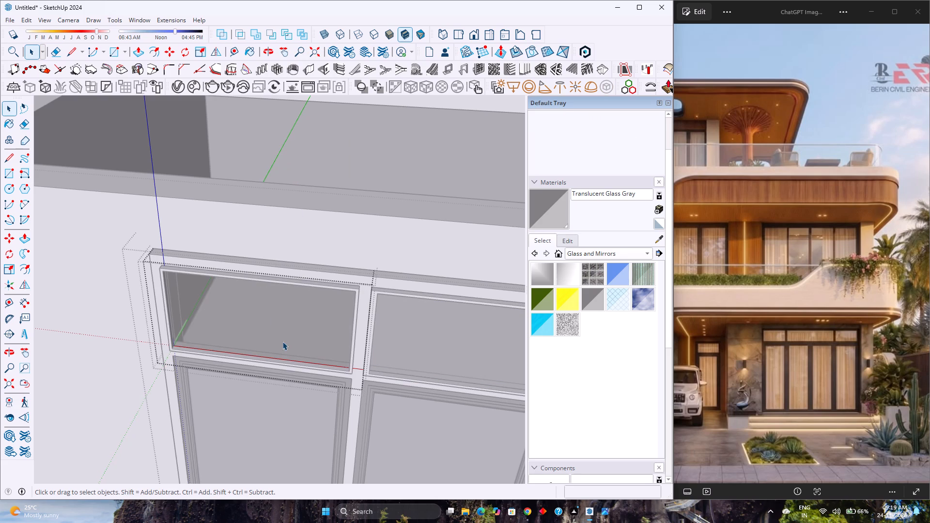
key(p)
double_click(268, 330)
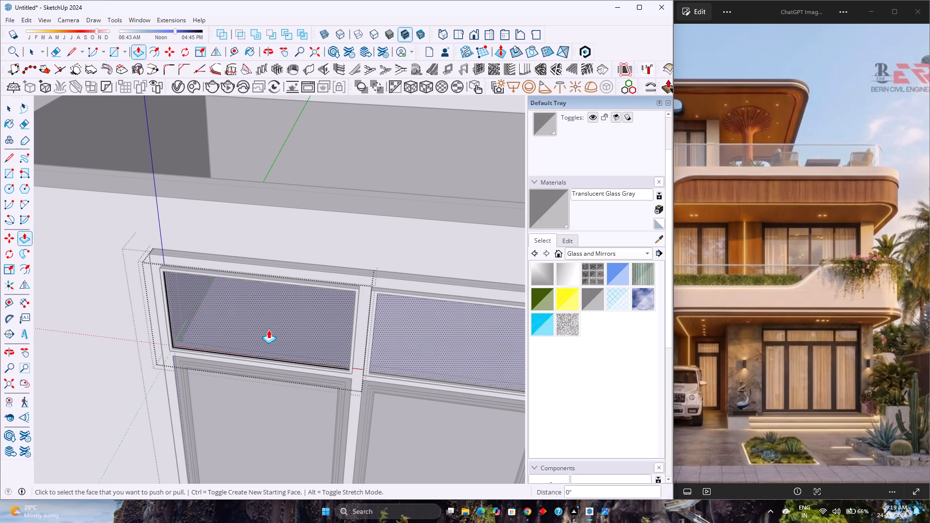
key(Escape)
key(space)
click(268, 330)
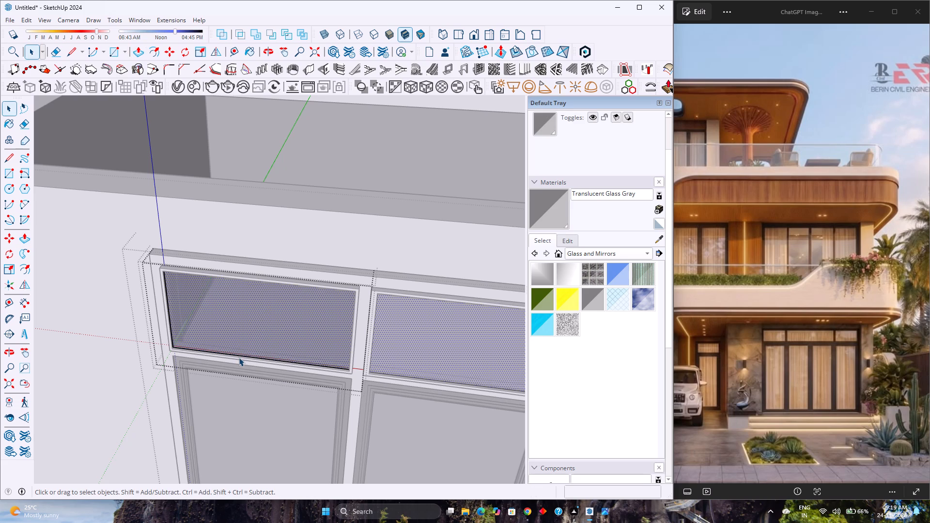
key(Escape)
Move the glass group forward from its lower corner to about the middle of the rim's depth, and leave the pane component.
click(241, 352)
scroll(209, 356, up, 4)
middle_drag(178, 345, 125, 445)
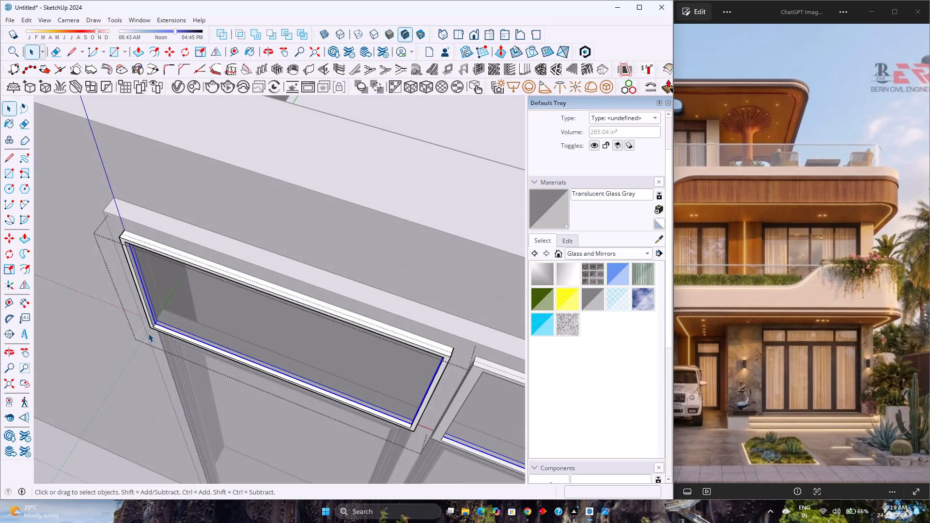
scroll(148, 330, up, 14)
key(m)
scroll(156, 332, up, 5)
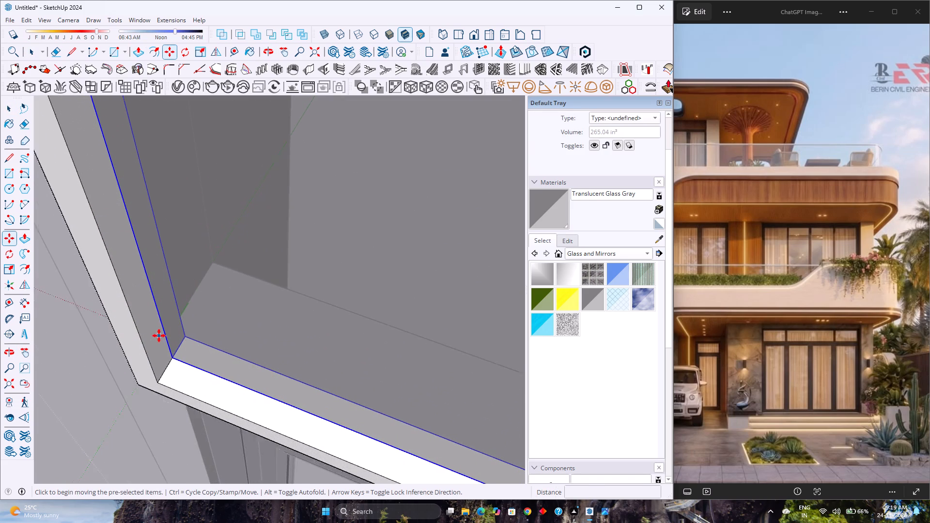
scroll(159, 336, up, 2)
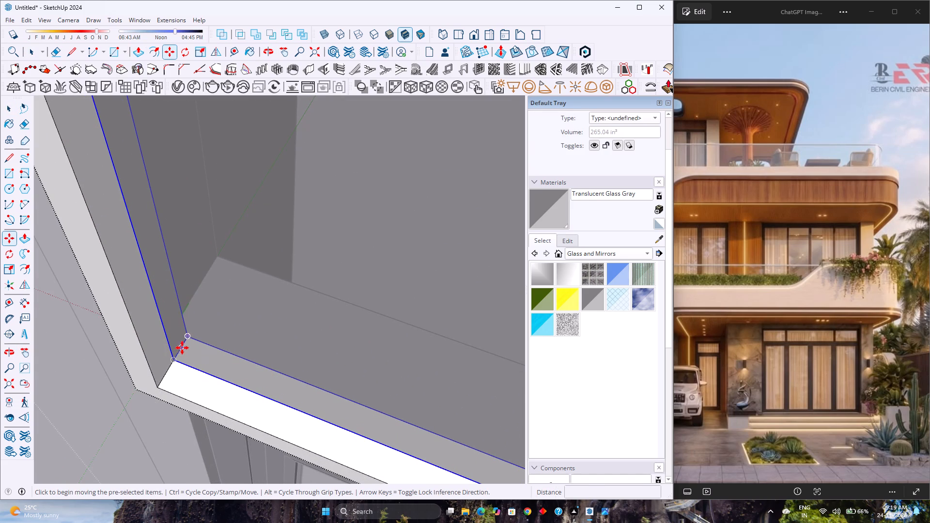
click(174, 361)
click(169, 375)
scroll(215, 324, down, 3)
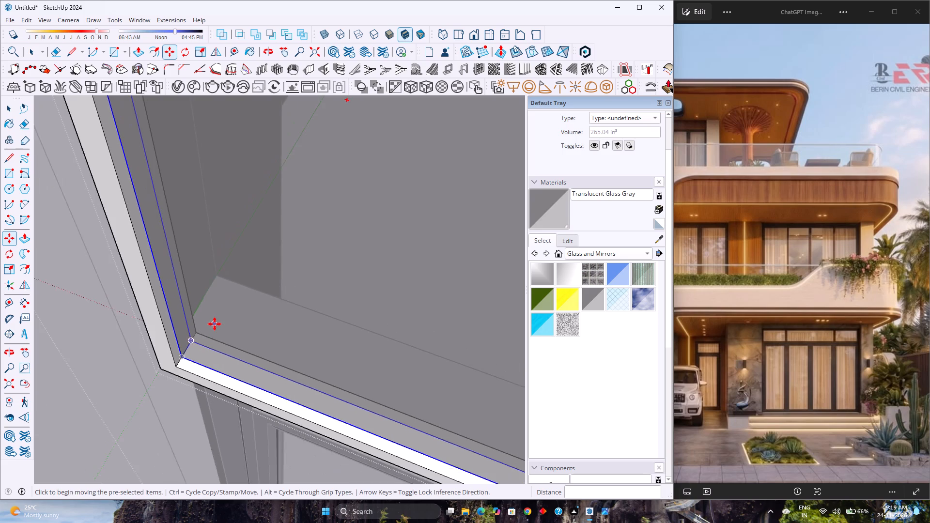
scroll(215, 324, down, 6)
key(space)
scroll(215, 324, down, 4)
key(Escape)
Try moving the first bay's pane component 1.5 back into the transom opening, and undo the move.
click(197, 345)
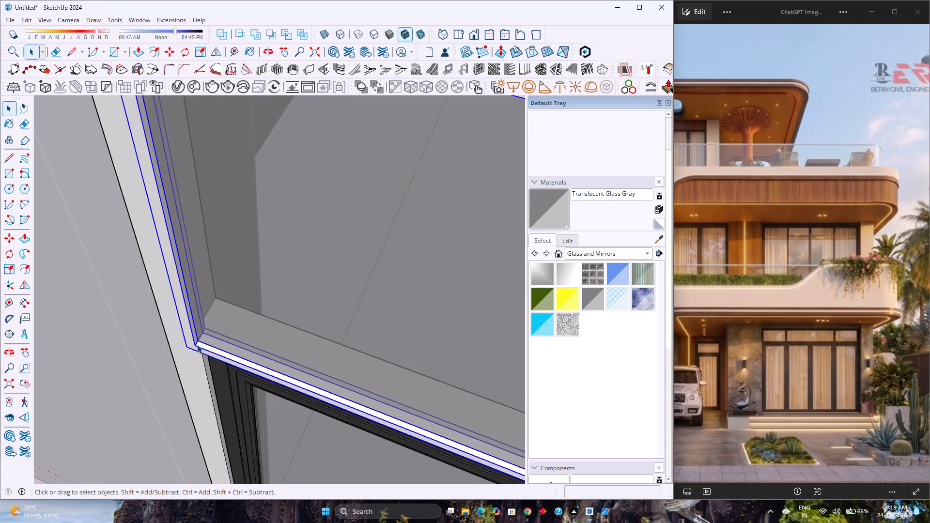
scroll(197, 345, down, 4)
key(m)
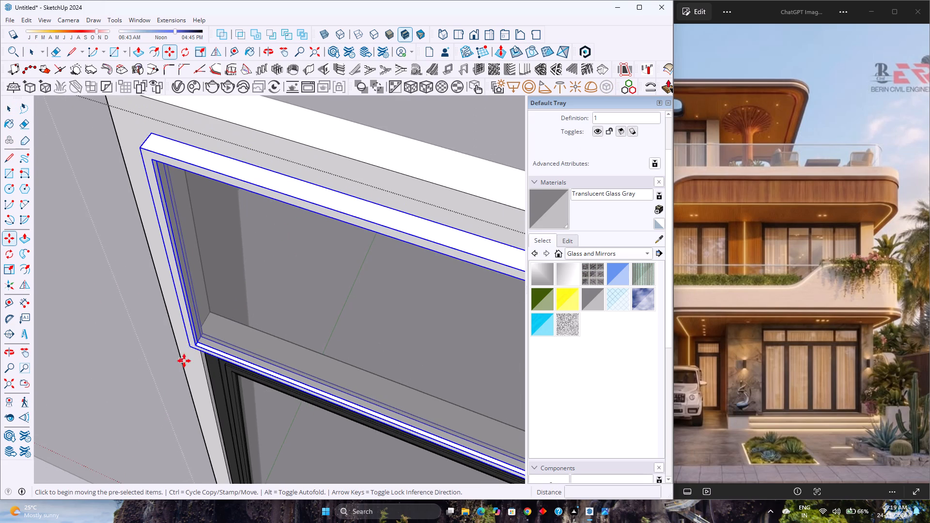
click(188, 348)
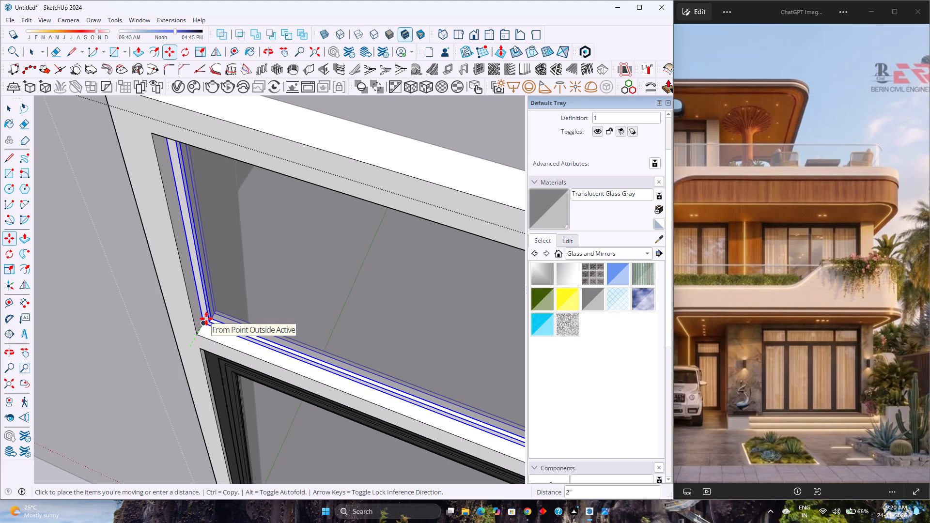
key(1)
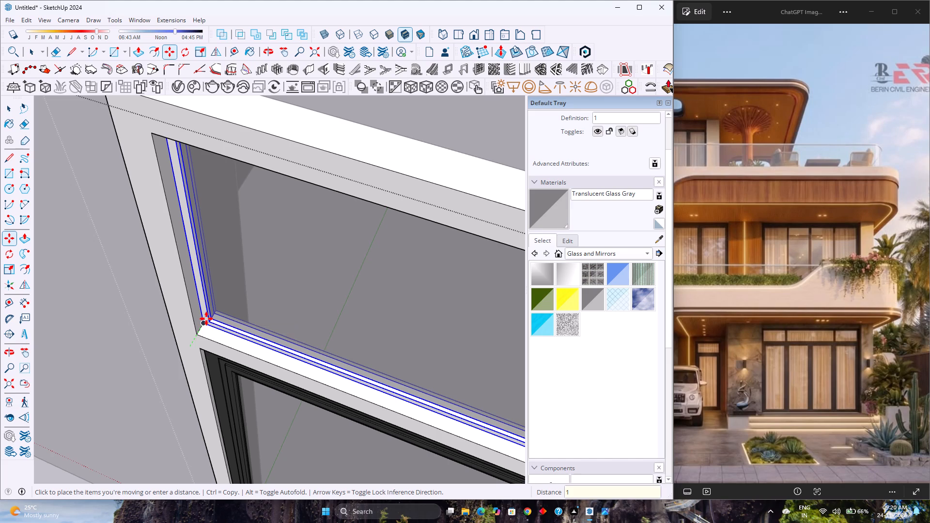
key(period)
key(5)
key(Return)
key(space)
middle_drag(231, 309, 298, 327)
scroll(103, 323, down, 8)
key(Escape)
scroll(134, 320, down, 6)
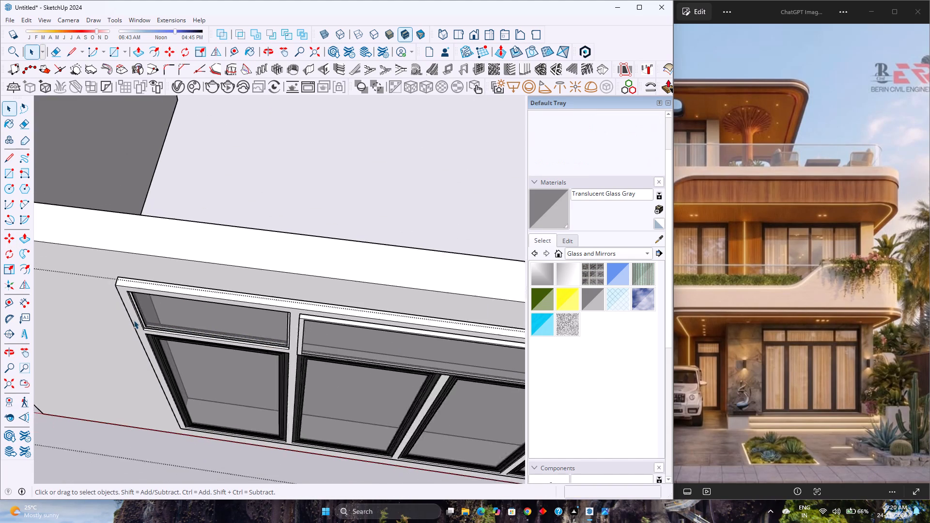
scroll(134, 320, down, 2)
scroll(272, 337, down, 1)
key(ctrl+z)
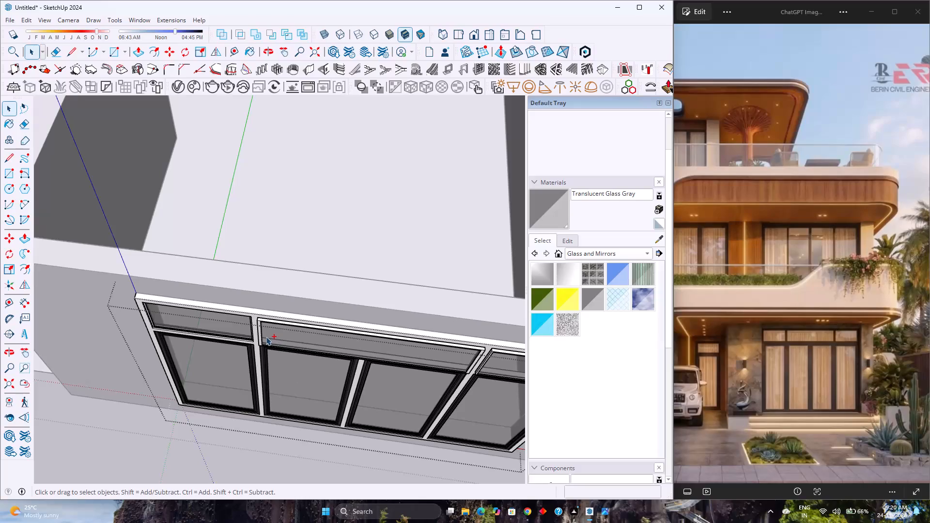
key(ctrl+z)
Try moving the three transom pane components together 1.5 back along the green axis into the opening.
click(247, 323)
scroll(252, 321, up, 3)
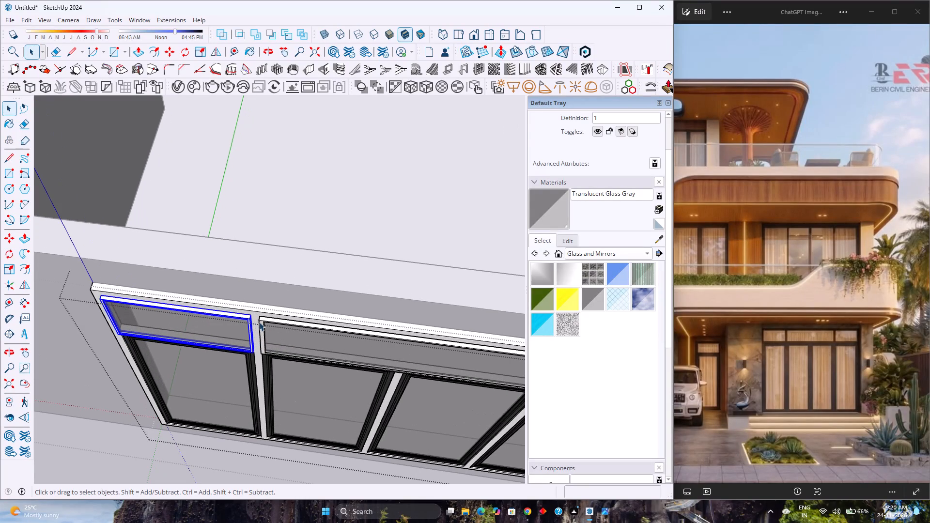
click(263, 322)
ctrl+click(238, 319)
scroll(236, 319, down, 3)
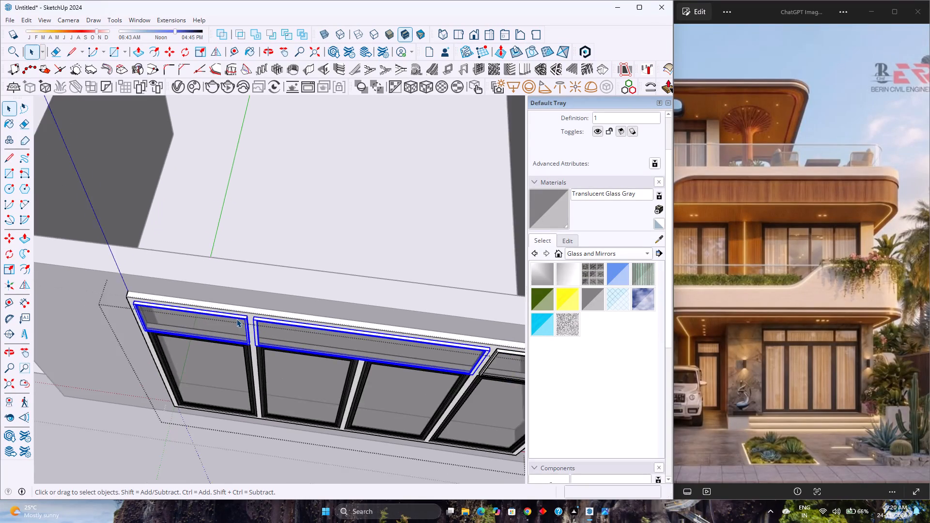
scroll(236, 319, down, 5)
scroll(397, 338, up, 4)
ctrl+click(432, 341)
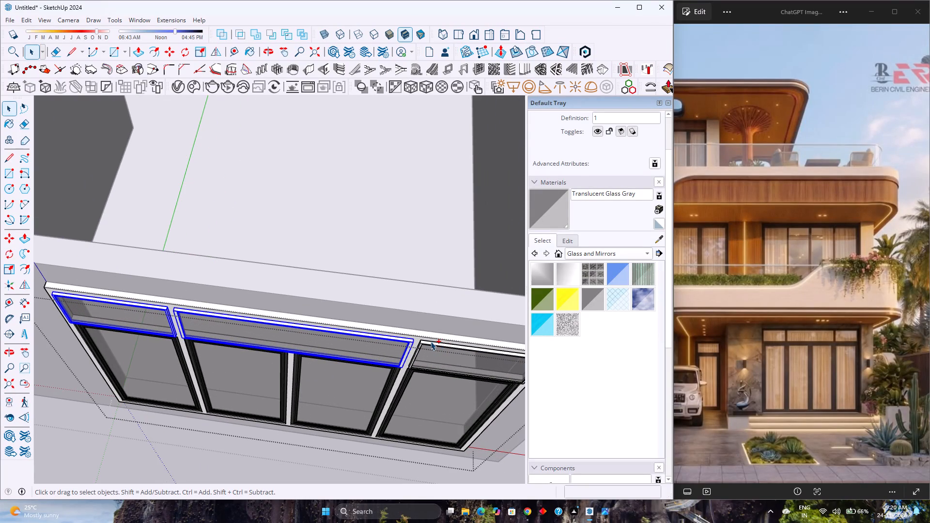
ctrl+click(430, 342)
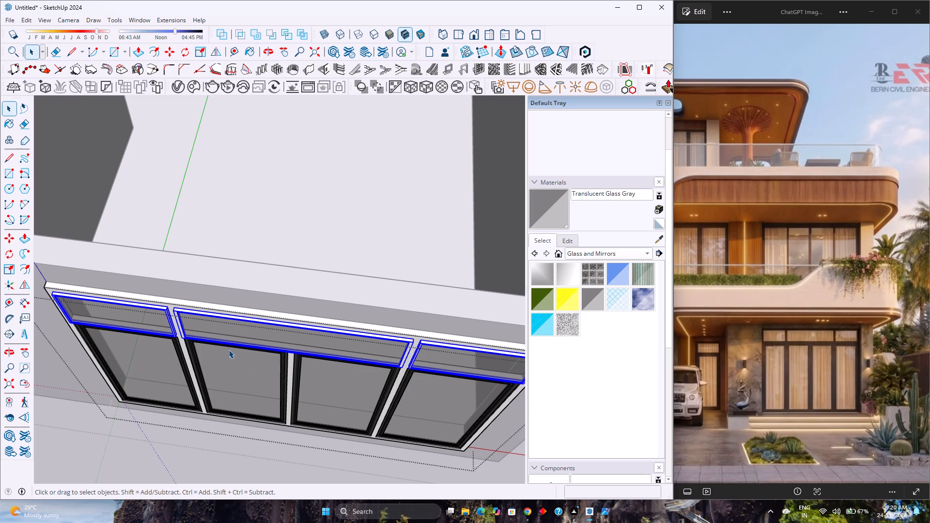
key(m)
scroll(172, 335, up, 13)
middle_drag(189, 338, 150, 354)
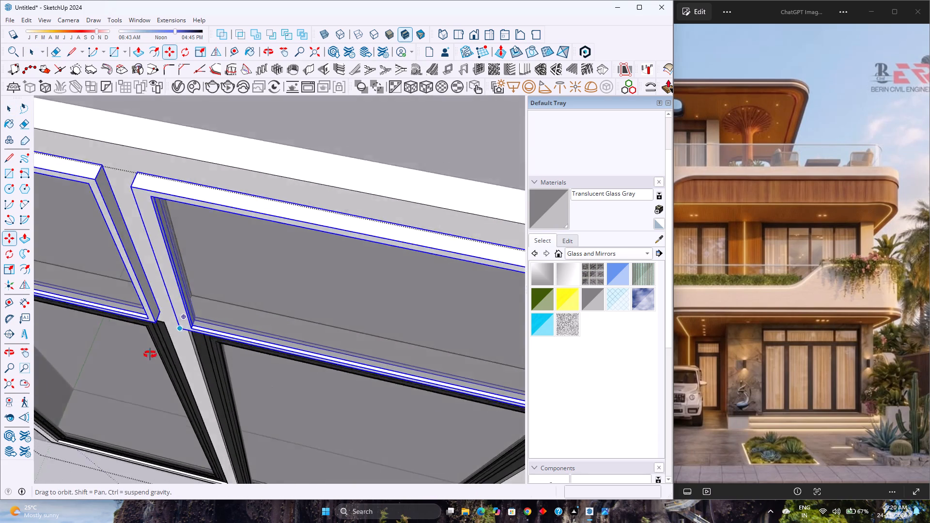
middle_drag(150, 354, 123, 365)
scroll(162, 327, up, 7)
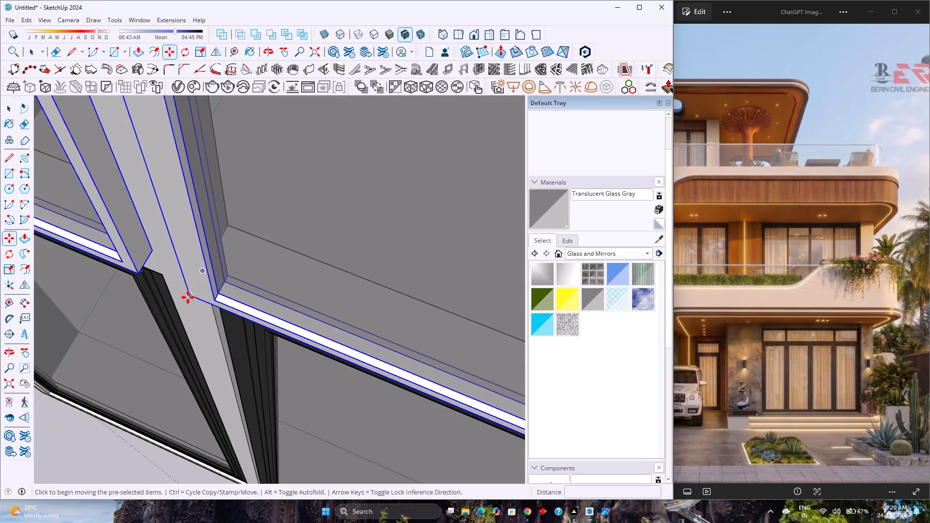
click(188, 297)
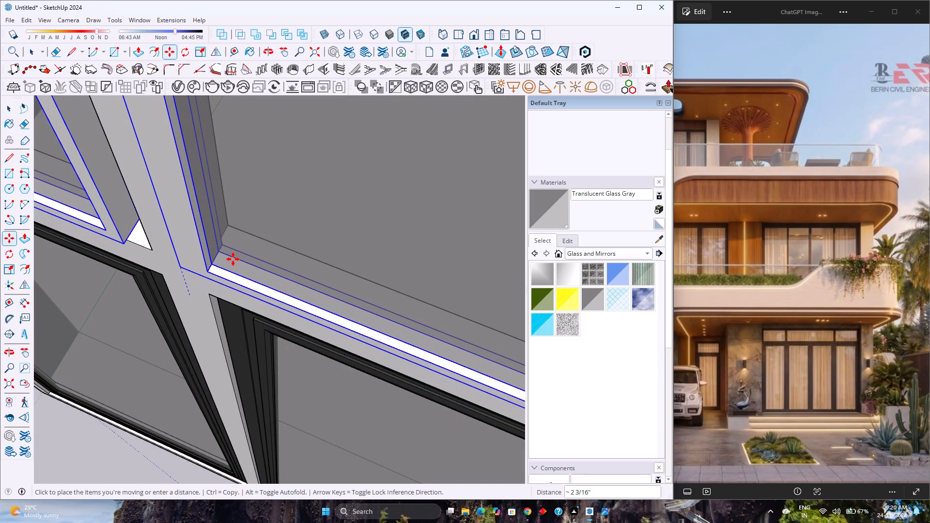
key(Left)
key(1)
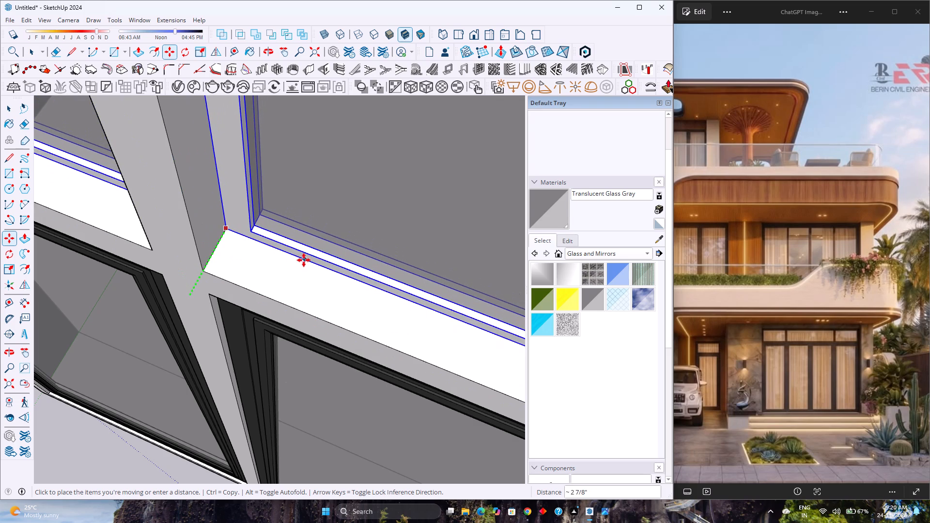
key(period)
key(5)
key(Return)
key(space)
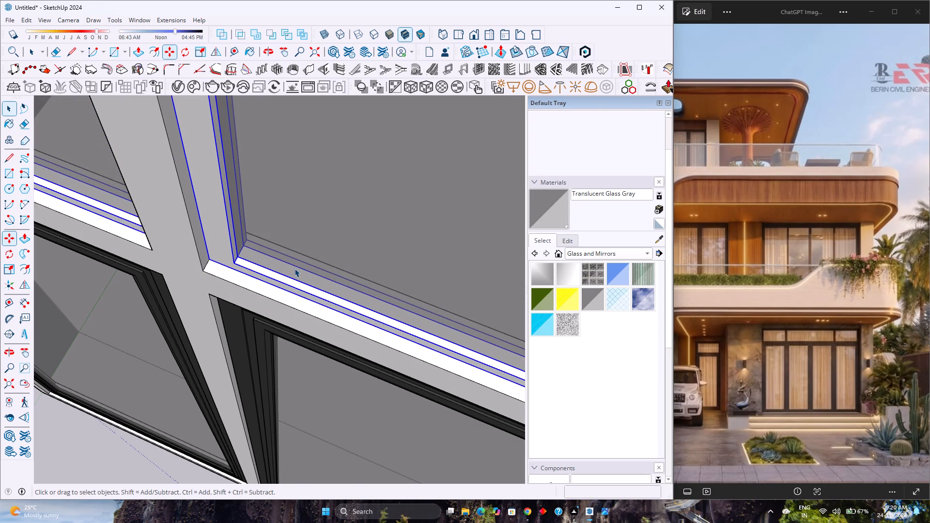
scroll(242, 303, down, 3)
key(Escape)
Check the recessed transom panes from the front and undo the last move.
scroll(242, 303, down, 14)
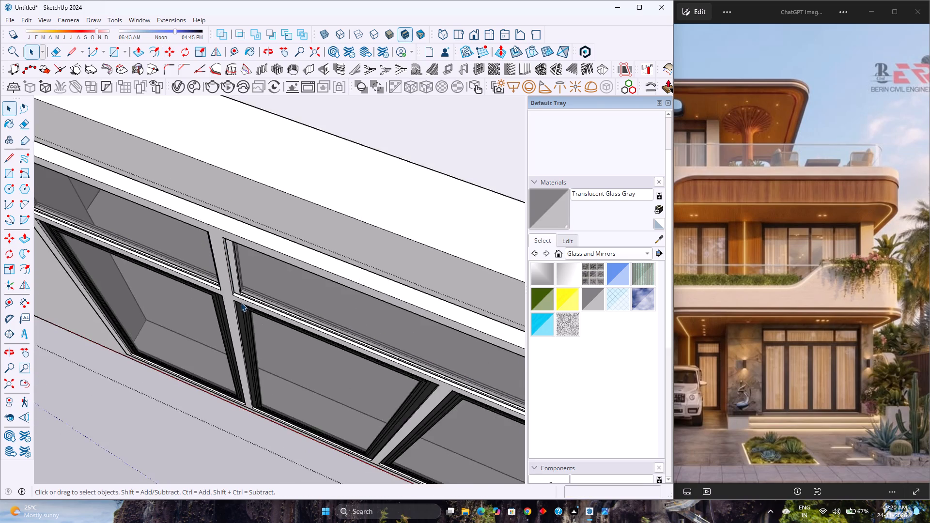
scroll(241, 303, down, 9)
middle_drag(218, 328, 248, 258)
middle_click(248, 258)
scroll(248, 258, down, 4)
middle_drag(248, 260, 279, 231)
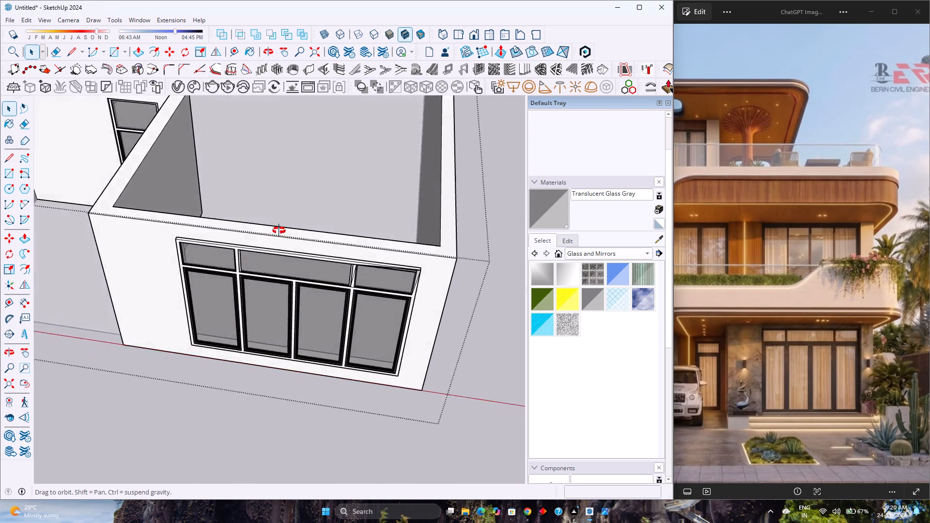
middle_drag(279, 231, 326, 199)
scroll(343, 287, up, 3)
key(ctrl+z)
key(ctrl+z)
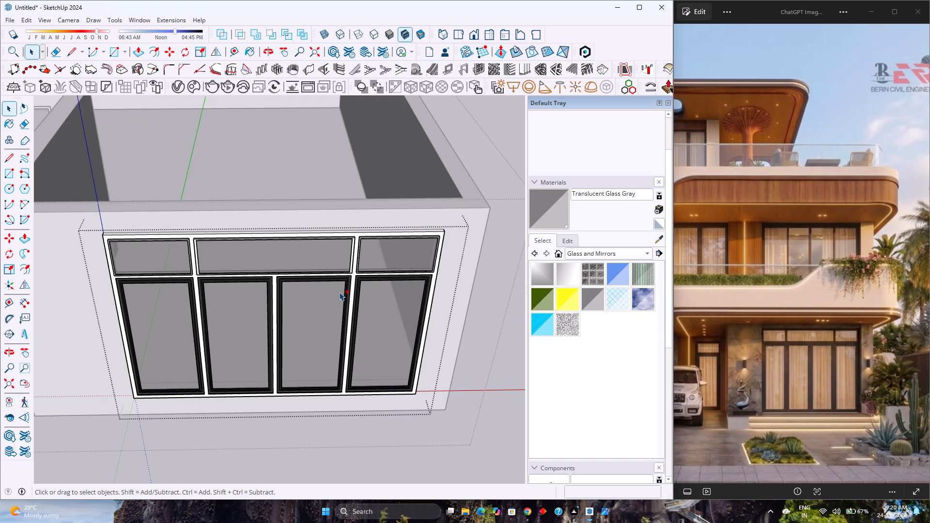
Select all three matching transom pane components and move them together 1.5 back into the frame opening.
scroll(345, 273, up, 17)
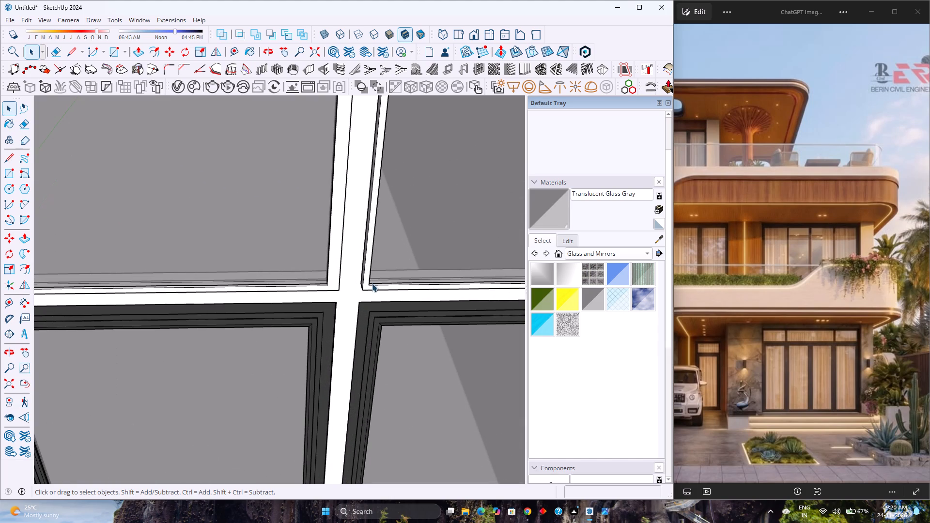
click(370, 287)
right_click(370, 287)
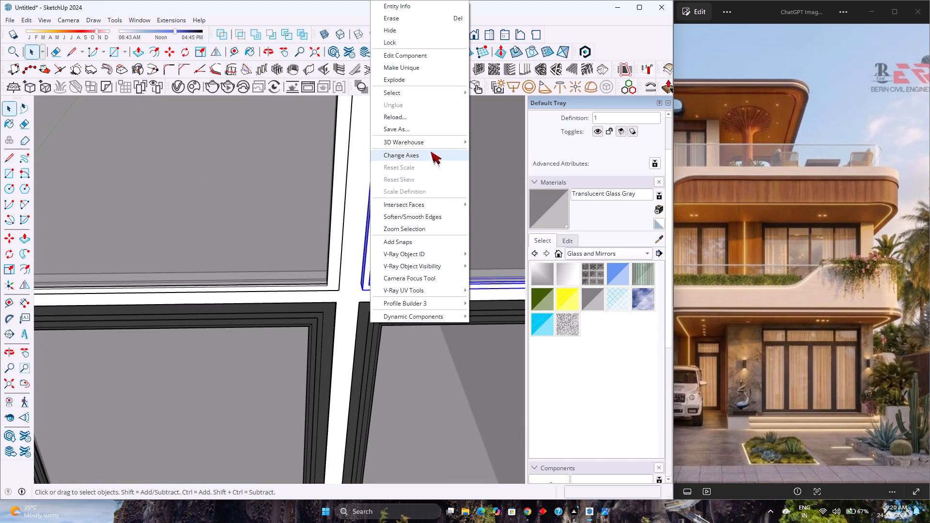
click(484, 105)
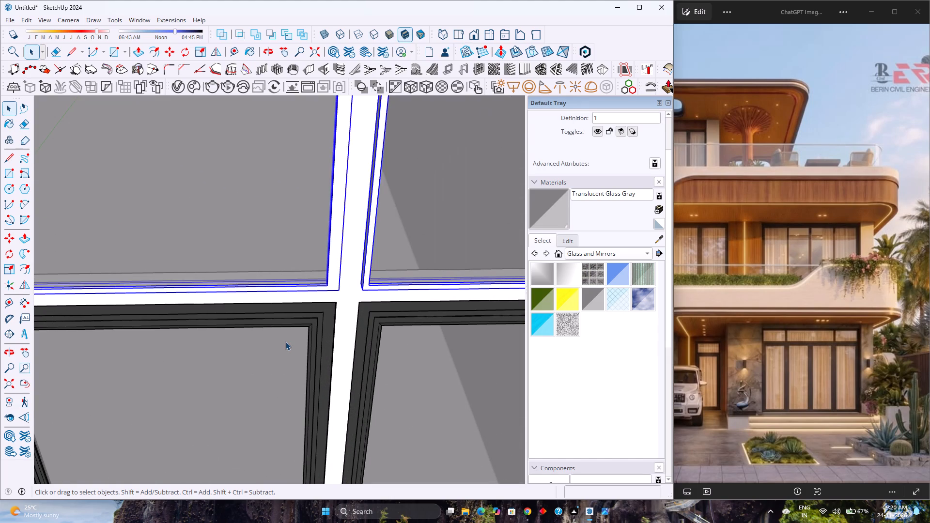
scroll(286, 341, down, 19)
scroll(280, 340, down, 3)
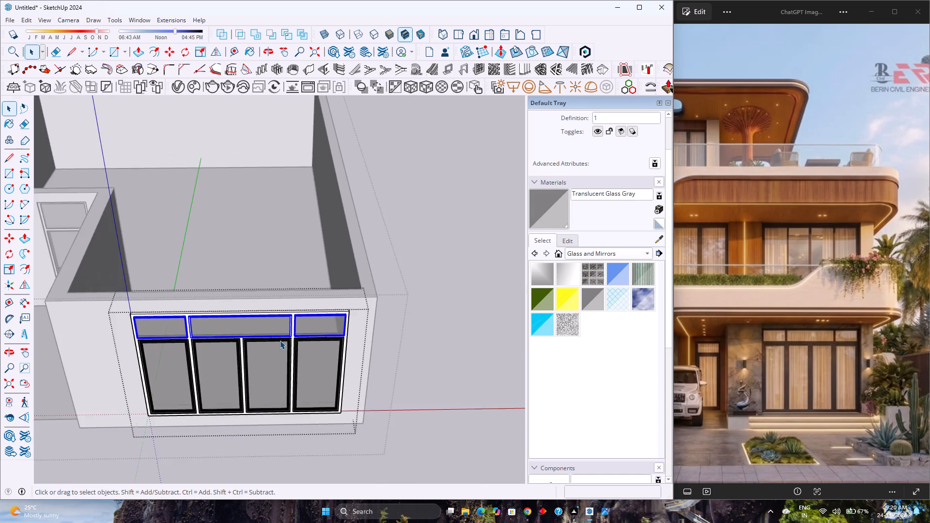
scroll(237, 327, up, 1)
scroll(187, 321, up, 7)
middle_drag(188, 321, 64, 428)
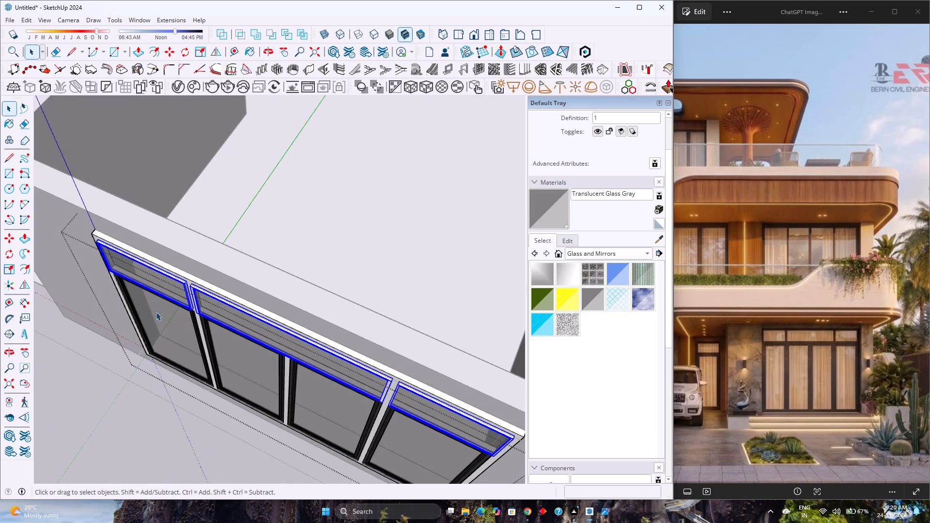
scroll(156, 312, up, 5)
key(m)
scroll(190, 273, up, 8)
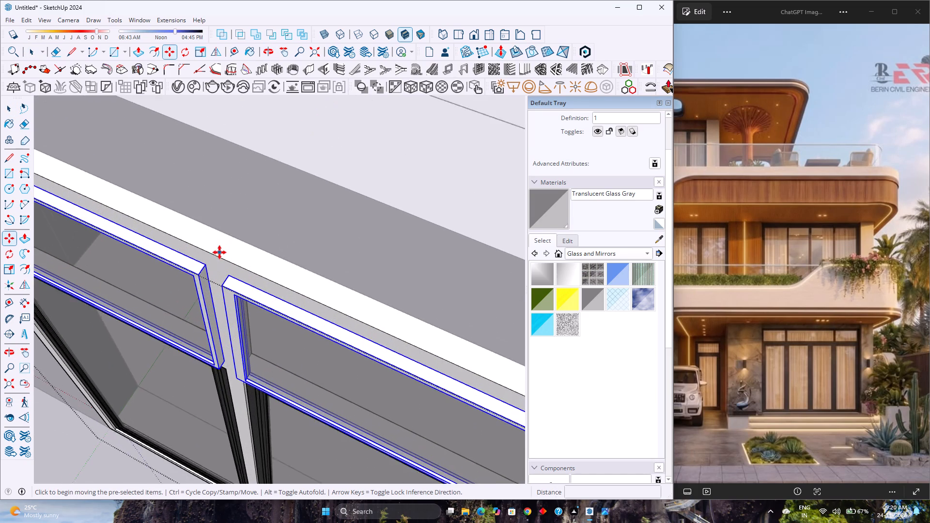
scroll(219, 252, up, 1)
click(220, 290)
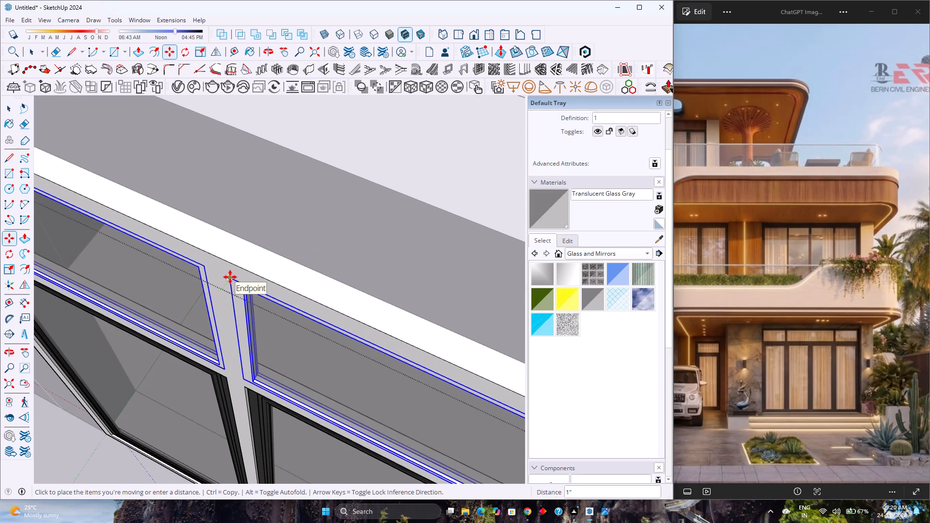
text(1.5)
key(Return)
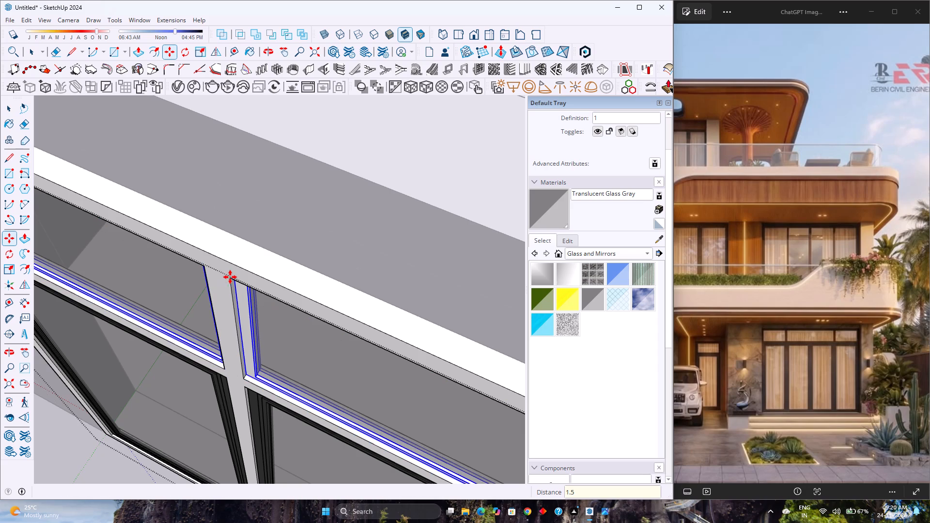
key(space)
scroll(168, 343, down, 4)
key(Escape)
Examine the transom panes and glass doors on the front wall, close up and from several angles.
scroll(168, 343, down, 7)
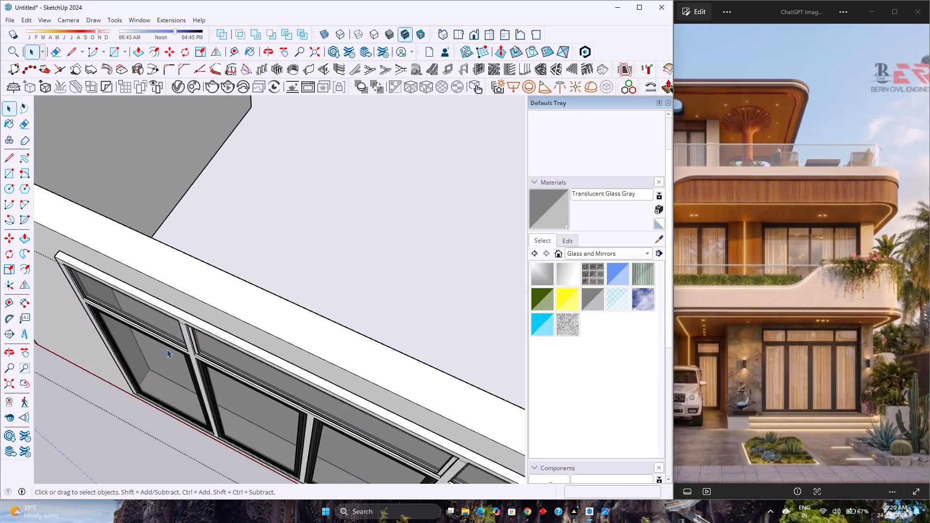
middle_click(242, 279)
middle_click(242, 279)
scroll(243, 277, down, 4)
middle_drag(227, 298, 263, 252)
scroll(207, 319, down, 3)
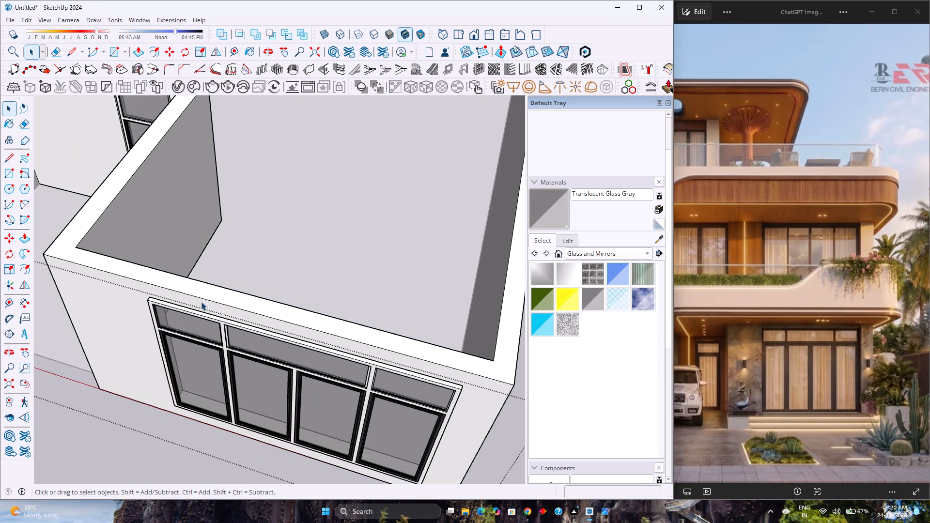
scroll(203, 310, down, 2)
middle_drag(201, 322, 270, 259)
middle_drag(273, 259, 283, 262)
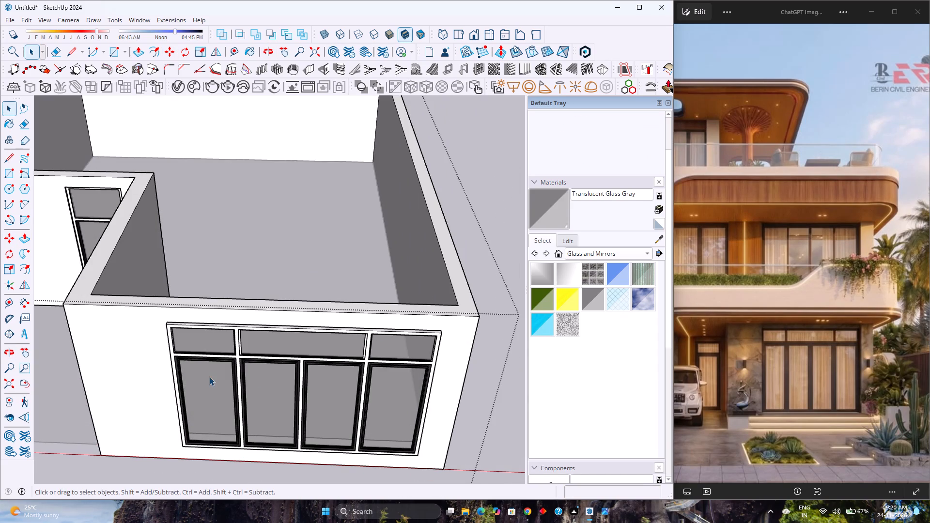
scroll(383, 371, up, 2)
middle_drag(383, 371, 363, 293)
scroll(361, 291, down, 2)
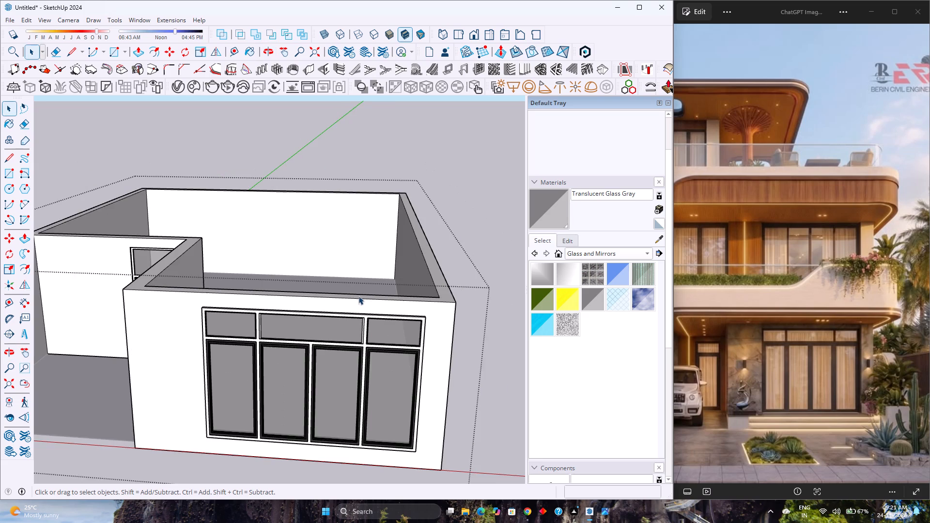
scroll(388, 343, up, 2)
scroll(312, 349, up, 3)
middle_drag(311, 349, 368, 305)
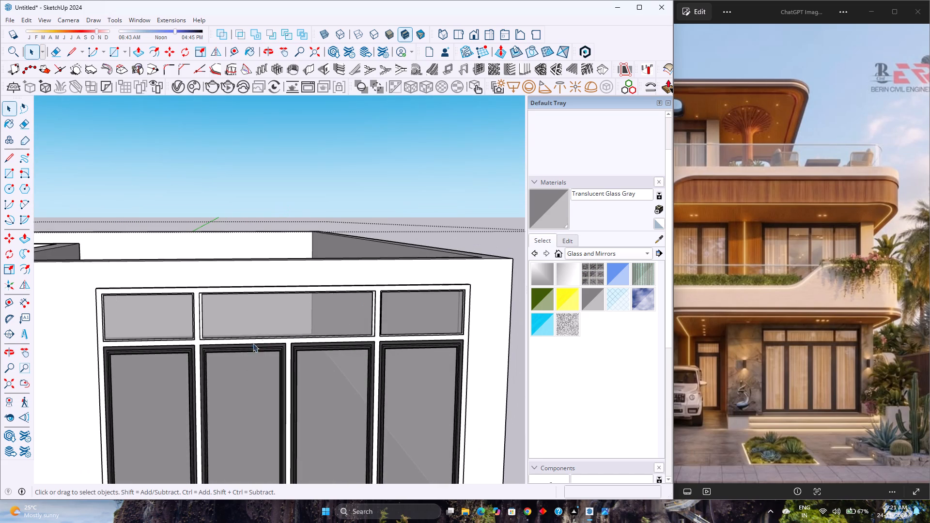
scroll(250, 345, down, 9)
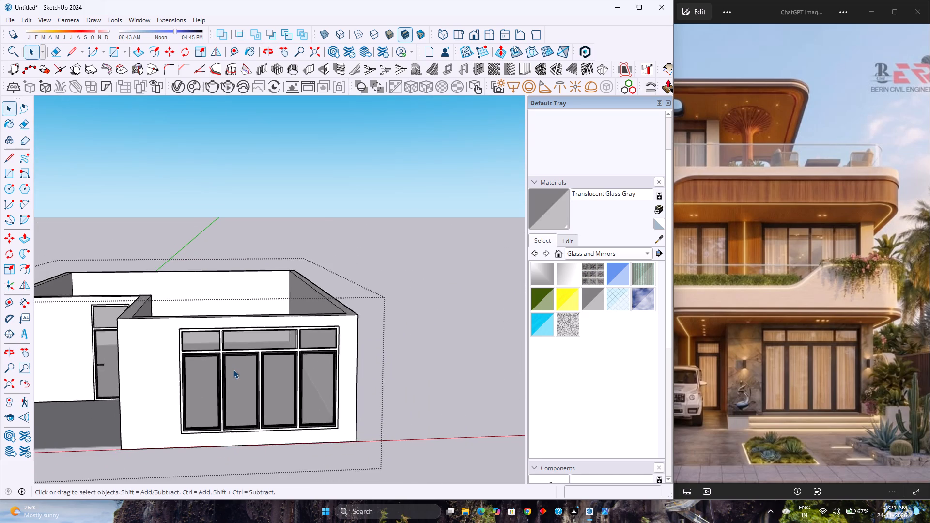
scroll(233, 369, up, 4)
middle_drag(256, 375, 194, 408)
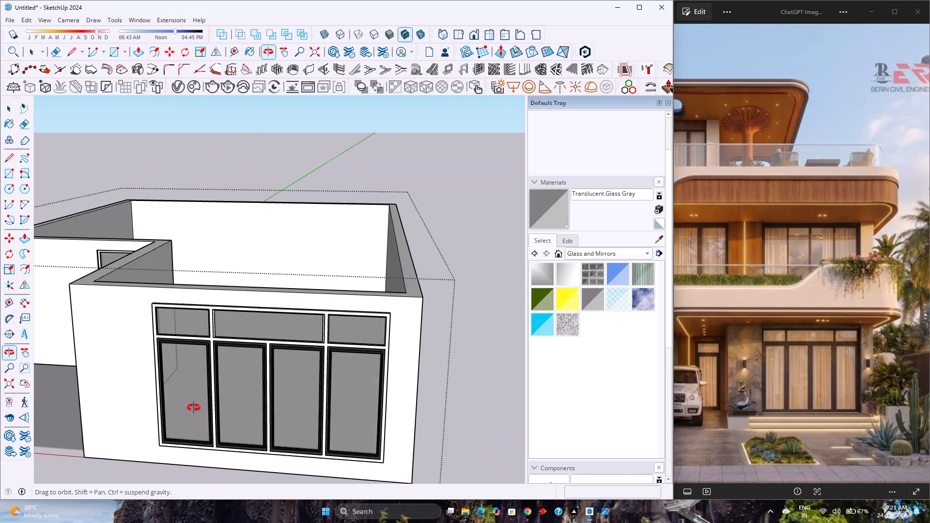
middle_drag(194, 408, 193, 408)
scroll(203, 399, down, 4)
click(432, 383)
scroll(364, 382, down, 4)
middle_drag(310, 391, 335, 315)
scroll(304, 339, down, 1)
scroll(304, 339, up, 4)
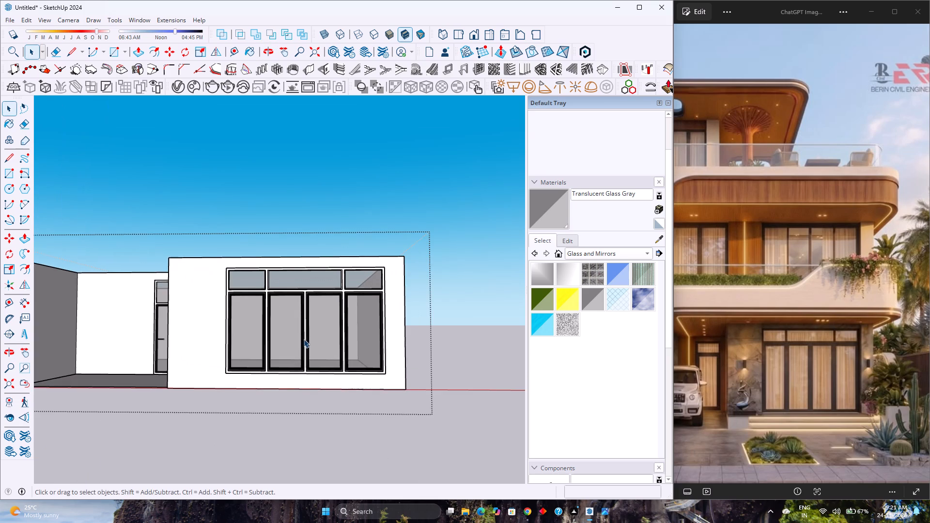
middle_drag(223, 346, 257, 391)
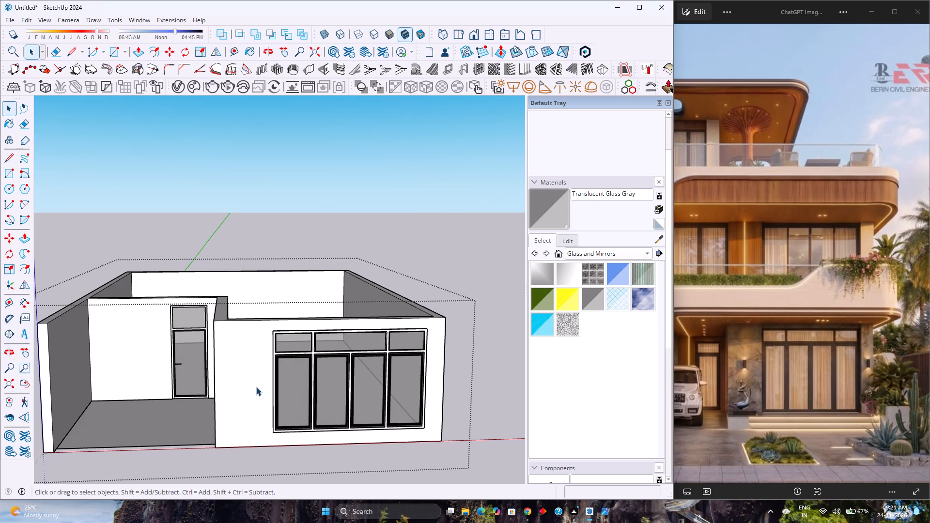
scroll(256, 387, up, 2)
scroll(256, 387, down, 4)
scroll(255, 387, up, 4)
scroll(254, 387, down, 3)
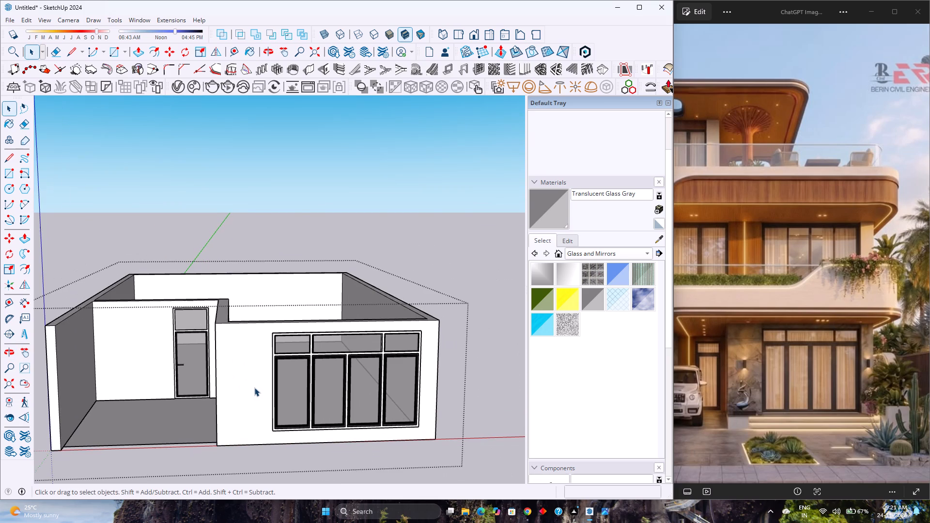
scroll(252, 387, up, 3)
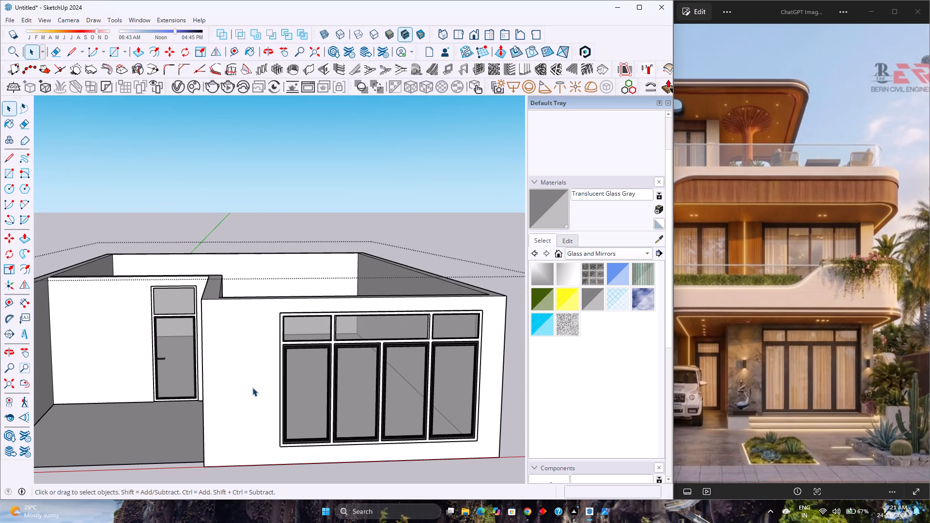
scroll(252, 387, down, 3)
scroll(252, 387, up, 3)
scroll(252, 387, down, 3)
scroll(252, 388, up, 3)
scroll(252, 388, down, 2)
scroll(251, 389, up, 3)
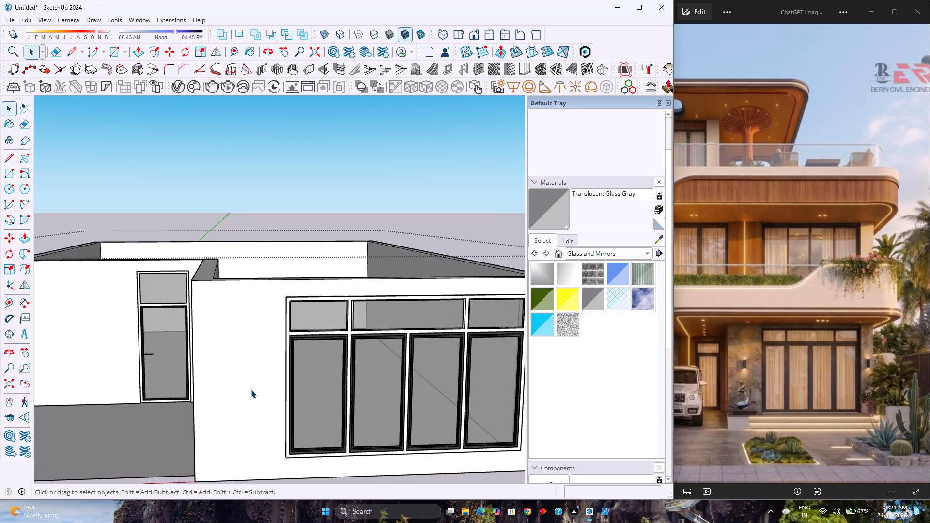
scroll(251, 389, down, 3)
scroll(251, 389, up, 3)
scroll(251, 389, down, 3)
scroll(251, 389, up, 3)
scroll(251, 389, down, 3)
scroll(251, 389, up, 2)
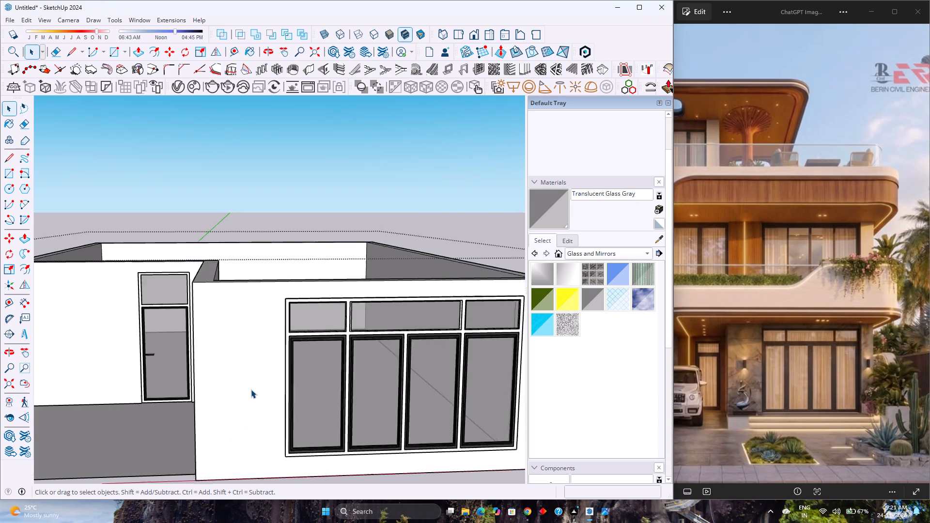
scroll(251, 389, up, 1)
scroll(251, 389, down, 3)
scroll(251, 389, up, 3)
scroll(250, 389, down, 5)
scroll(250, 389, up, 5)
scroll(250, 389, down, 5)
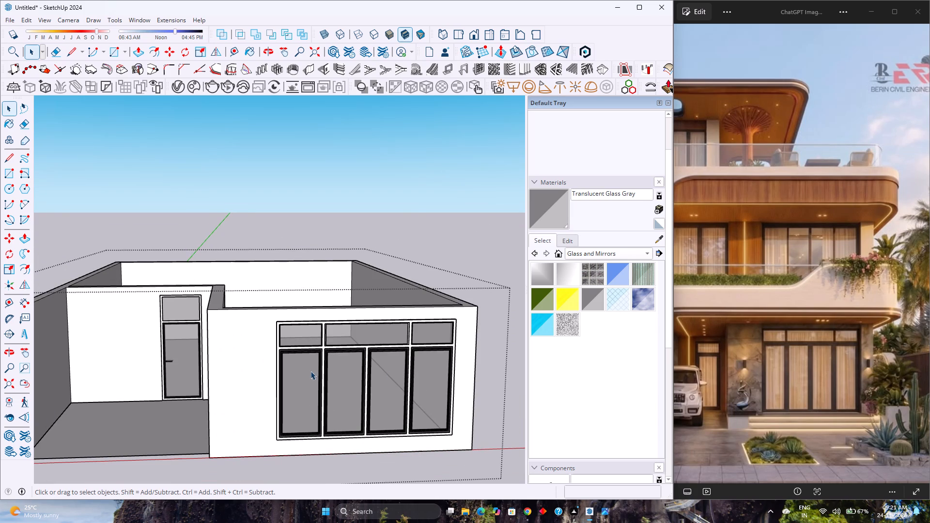
Zoom out the villa reference image to examine the whole facade.
scroll(540, 368, down, 9)
scroll(770, 311, down, 4)
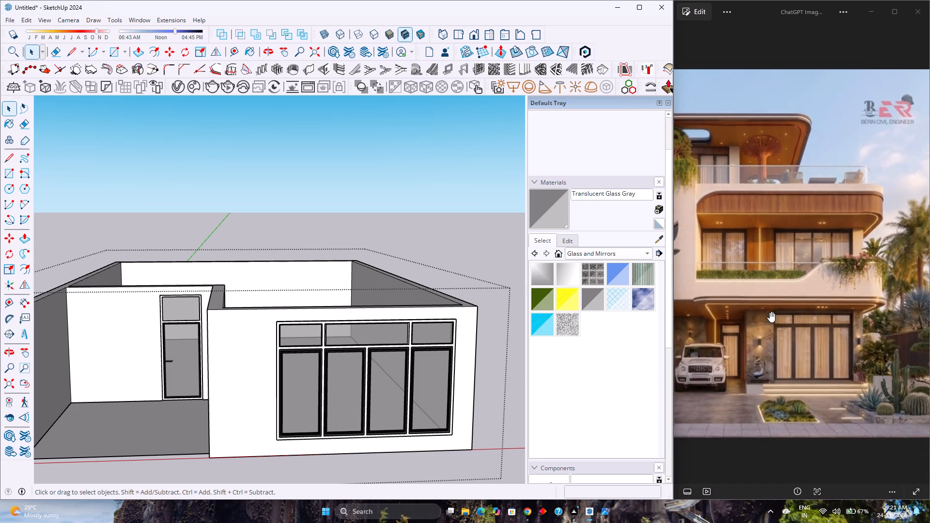
Examine the villa facade in the reference image, from the ground-floor doors up to the balconies and roof.
scroll(769, 312, down, 2)
scroll(747, 284, up, 9)
middle_drag(755, 281, 713, 303)
scroll(713, 303, up, 1)
middle_drag(734, 301, 694, 339)
scroll(718, 320, down, 4)
middle_drag(775, 307, 776, 309)
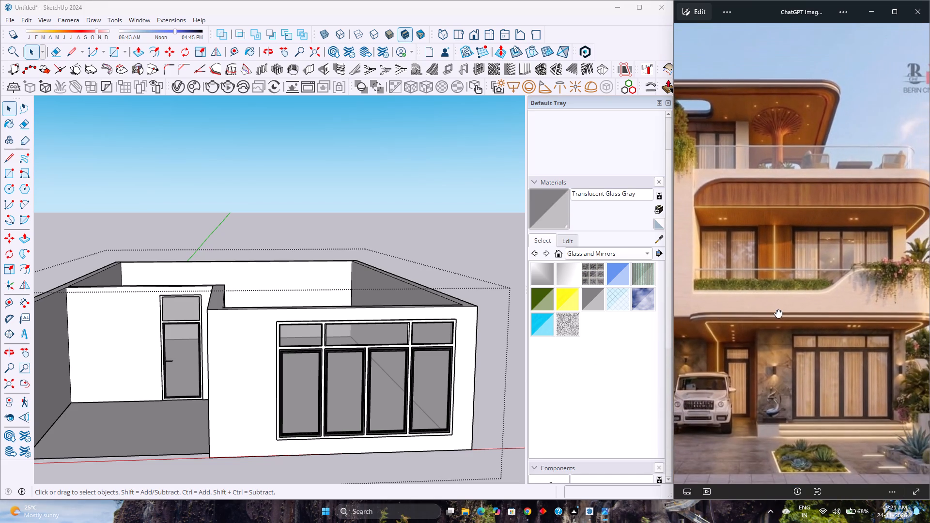
middle_drag(776, 309, 768, 333)
middle_drag(786, 301, 765, 343)
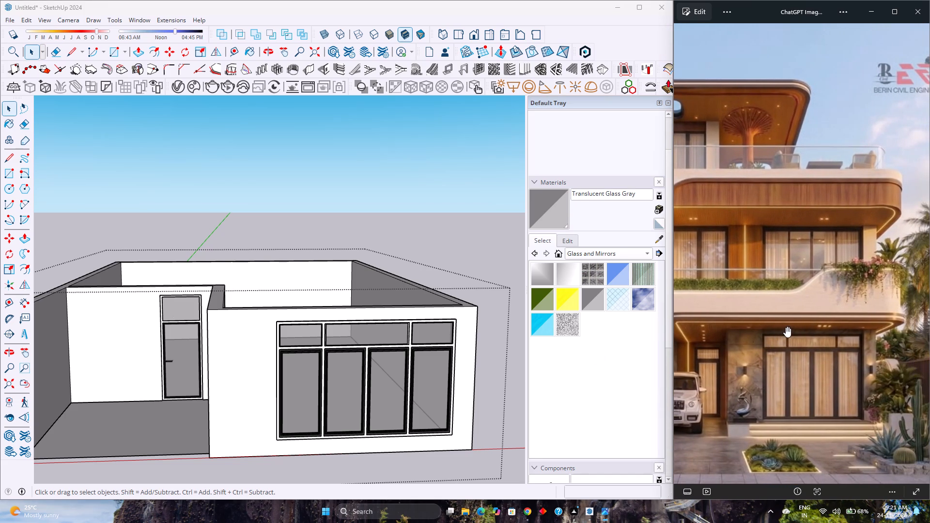
scroll(380, 315, down, 3)
Inside the house group, draw a rectangle covering the ground-floor wall tops, from the back outer corner to the opposite front corner.
middle_drag(379, 315, 283, 348)
scroll(283, 348, up, 1)
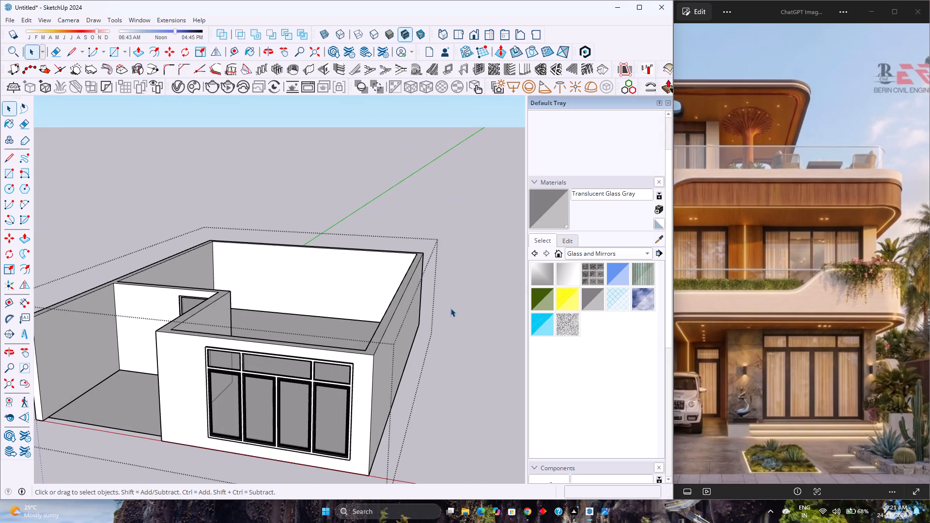
click(451, 308)
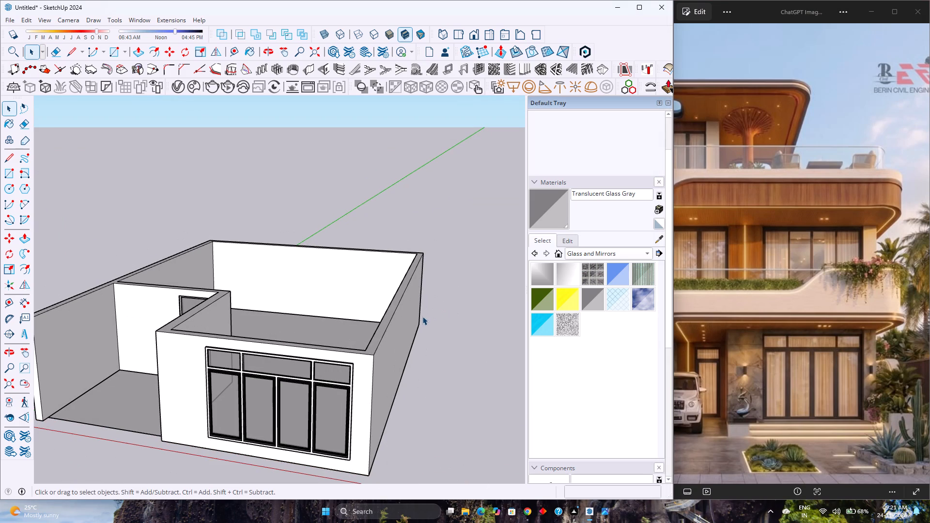
scroll(210, 310, down, 3)
scroll(211, 314, up, 4)
middle_drag(198, 321, 261, 310)
middle_click(261, 310)
click(252, 319)
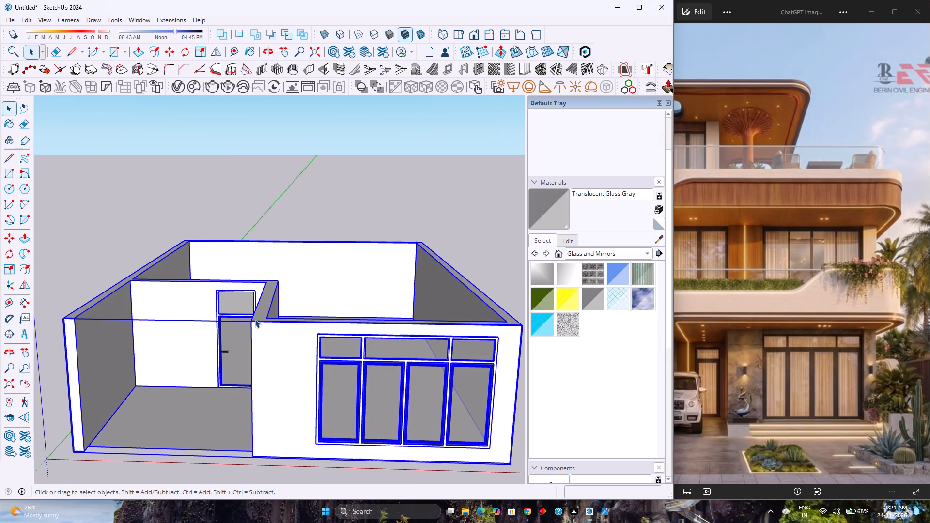
scroll(255, 319, down, 4)
triple_click(260, 322)
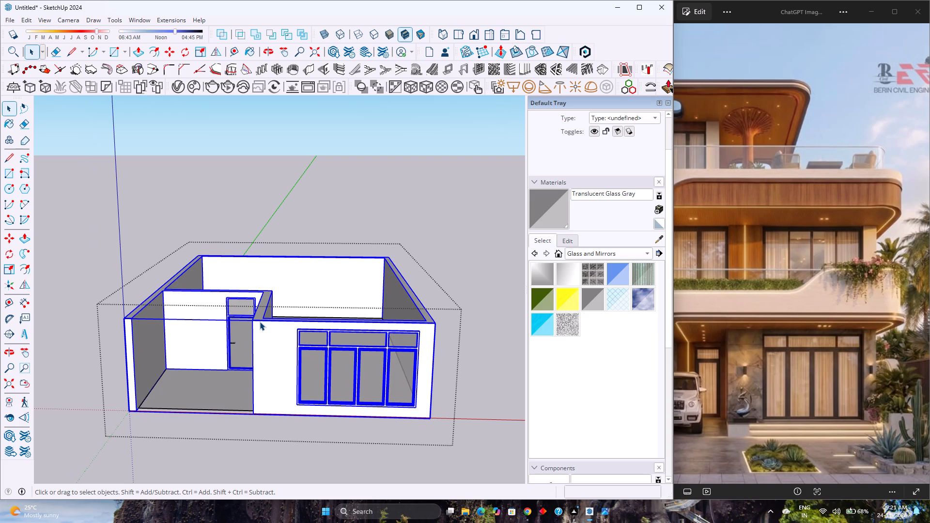
middle_drag(269, 309, 270, 345)
scroll(270, 339, down, 4)
middle_drag(262, 306, 261, 362)
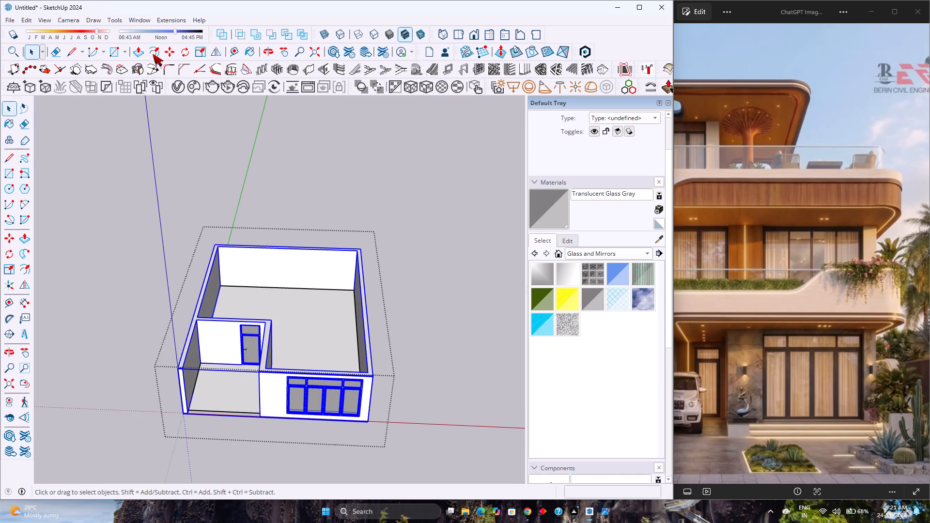
click(114, 51)
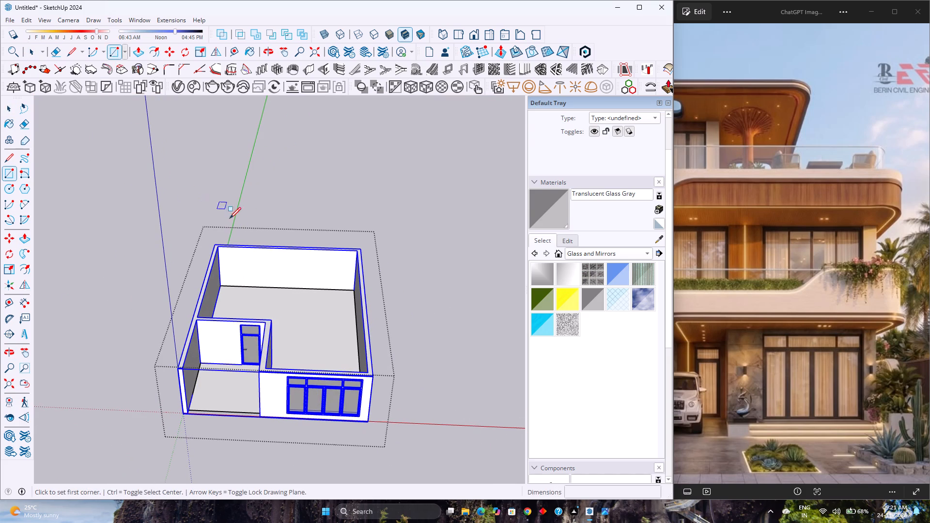
click(215, 244)
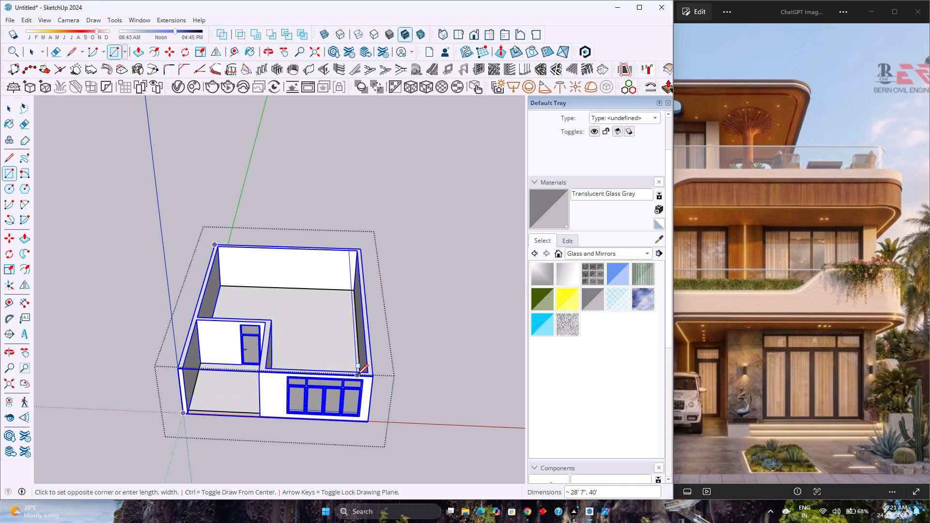
click(374, 377)
key(space)
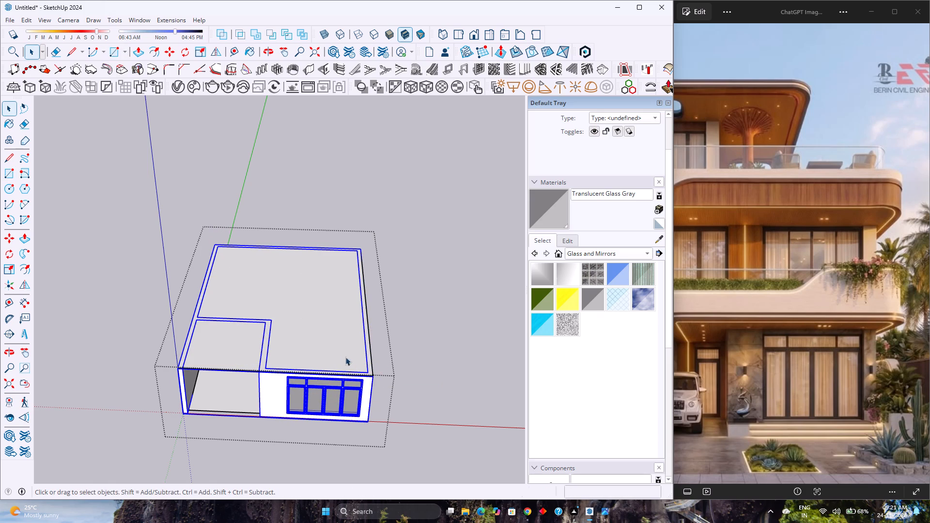
Select the new top rectangle with its edges and make it a group.
triple_click(310, 335)
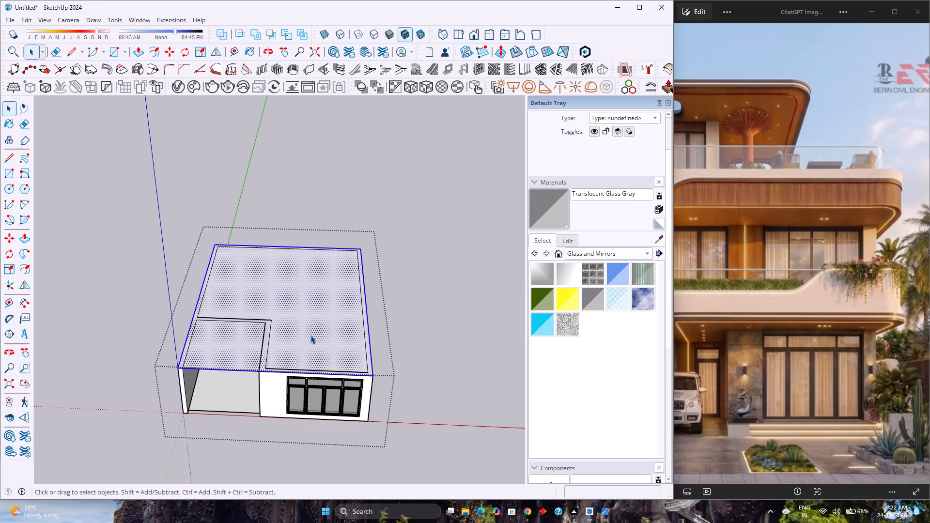
right_click(310, 335)
click(366, 145)
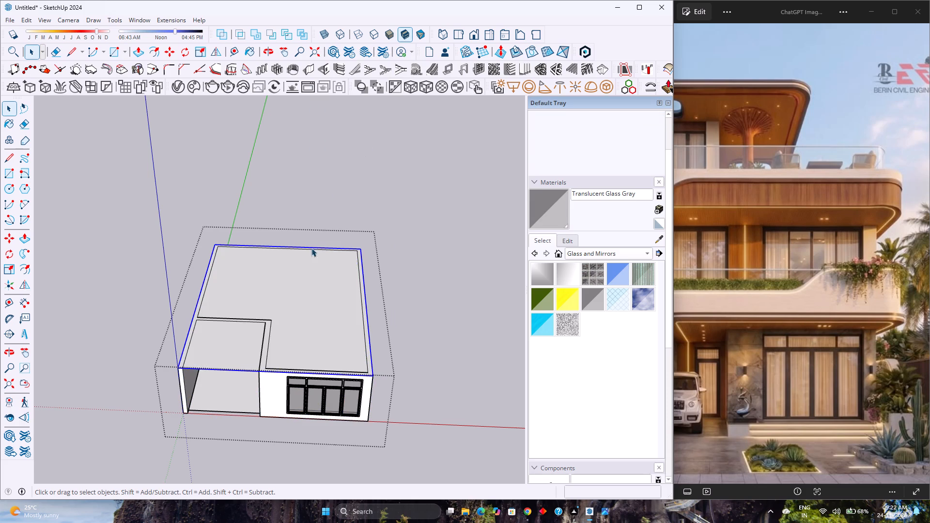
Open the rectangle's group and offset its outline inward by 9.
double_click(316, 262)
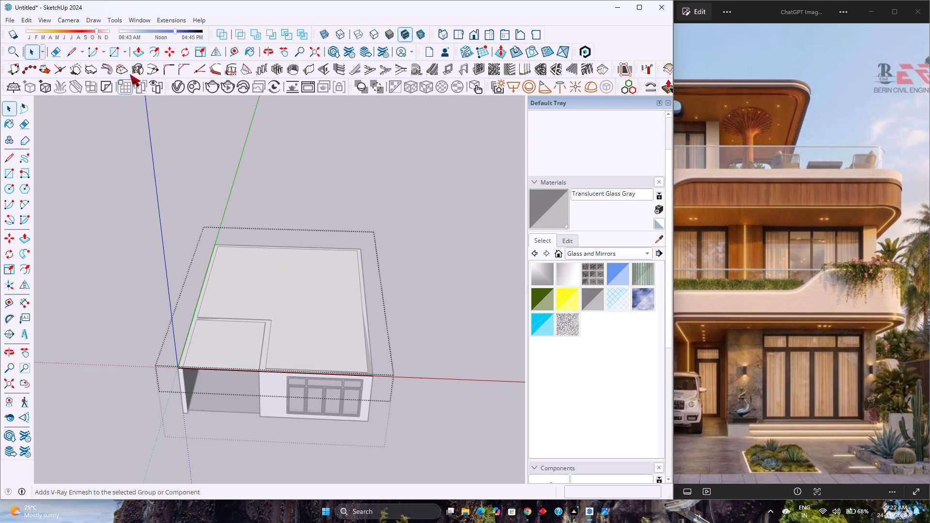
click(150, 51)
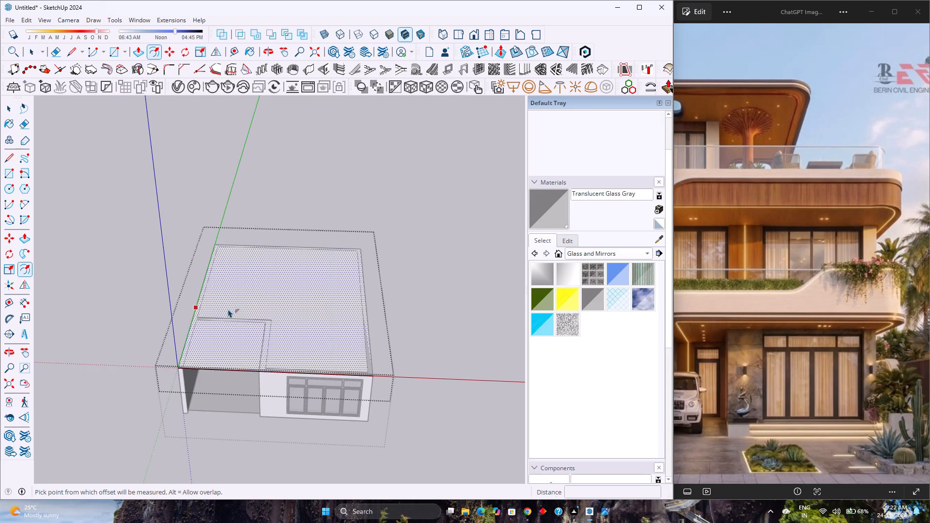
click(222, 310)
key(9)
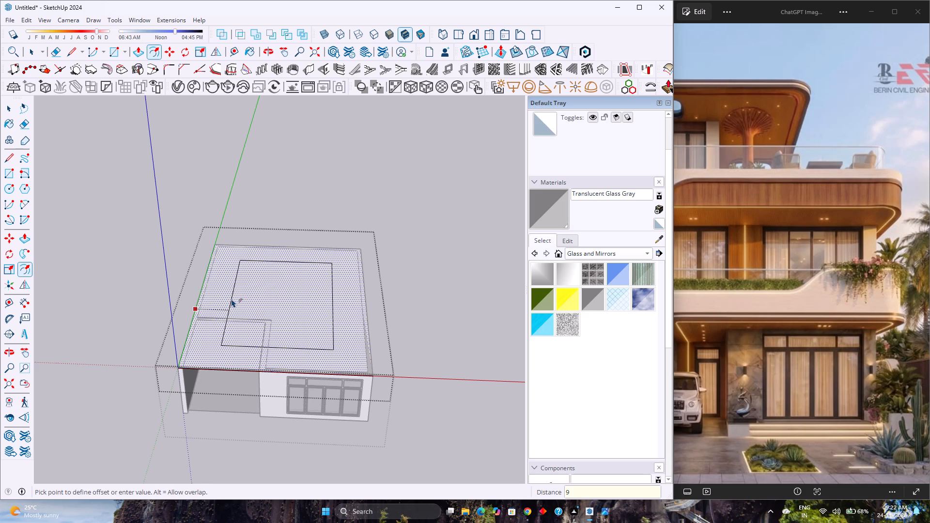
key(Return)
Delete the inner face of the offset rectangle, leaving only the wall-thickness ring.
scroll(232, 299, up, 5)
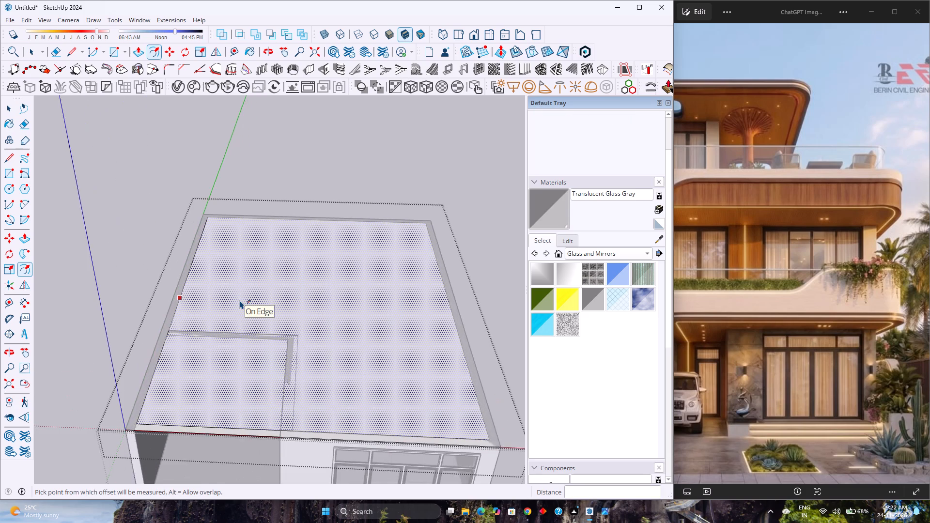
scroll(240, 300, up, 2)
key(space)
click(242, 301)
key(Delete)
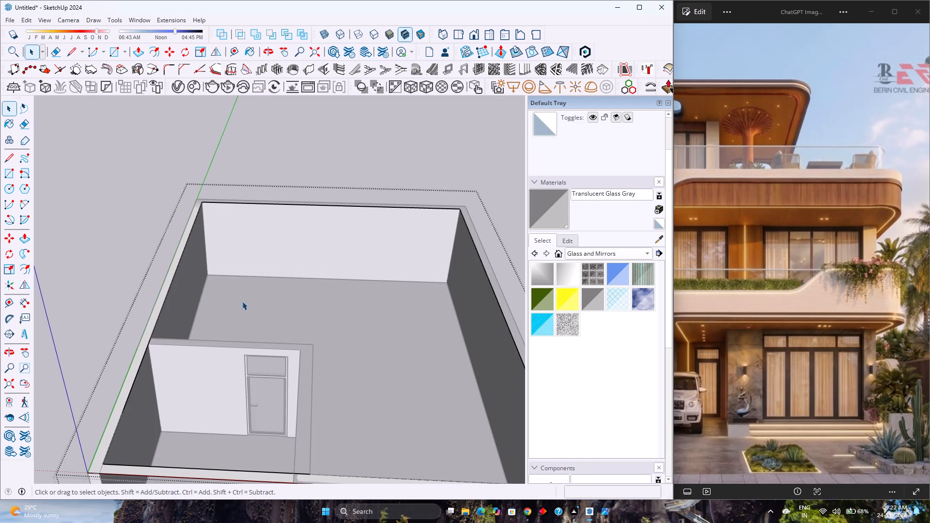
Push/Pull the ring face up 10' to form the upper-storey walls and close their group.
click(169, 282)
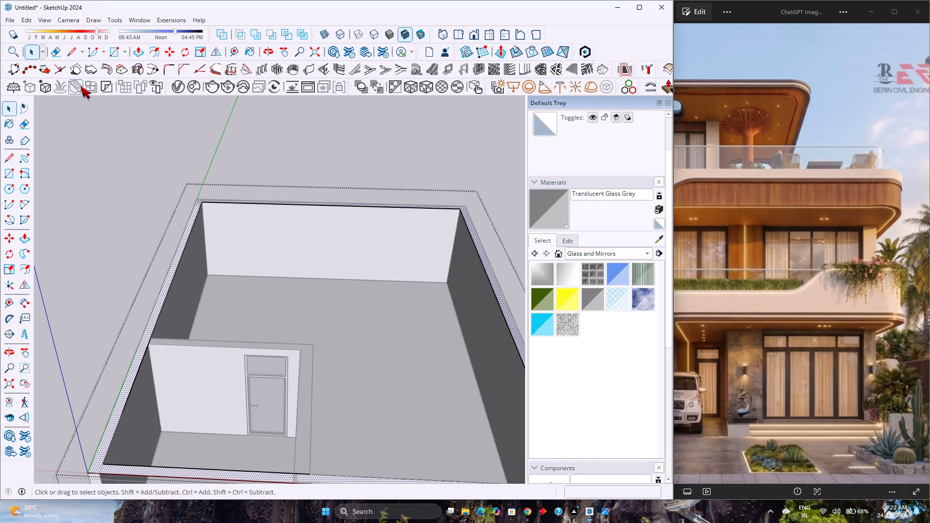
click(139, 55)
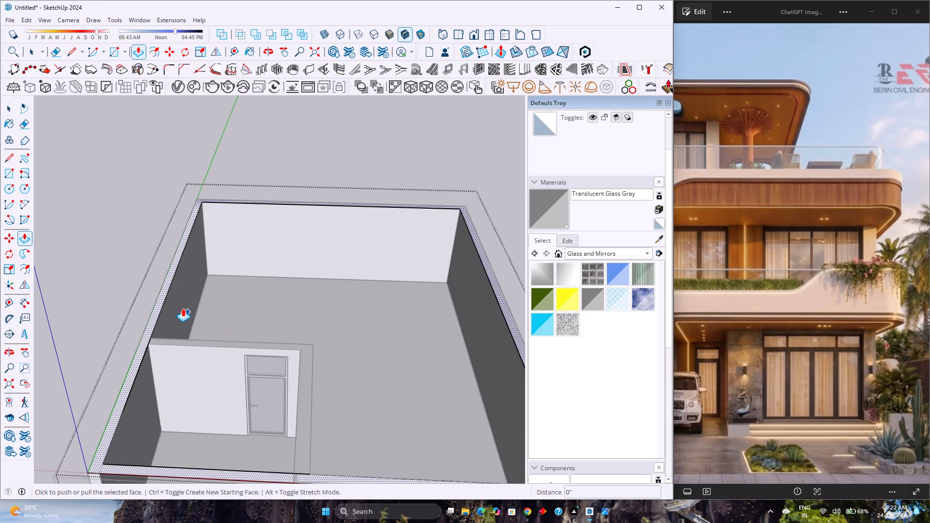
click(165, 291)
scroll(165, 247, down, 4)
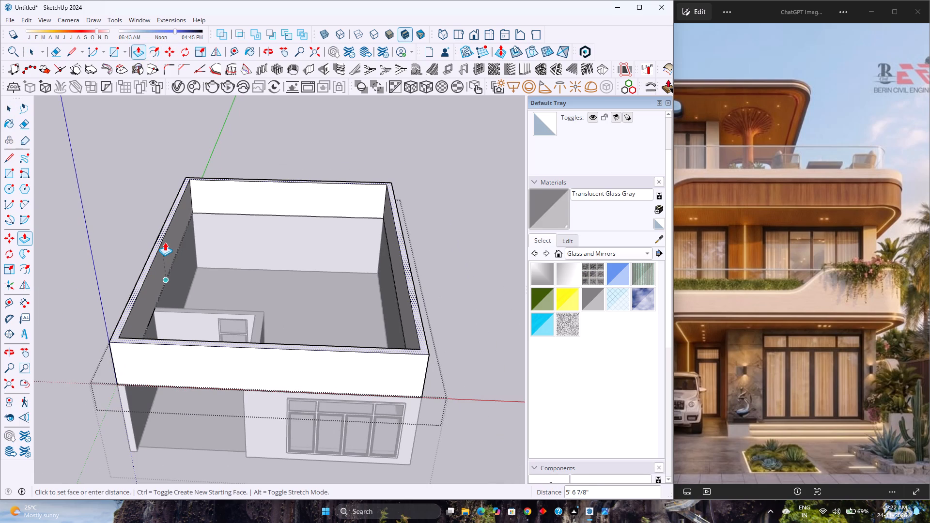
scroll(167, 243, down, 2)
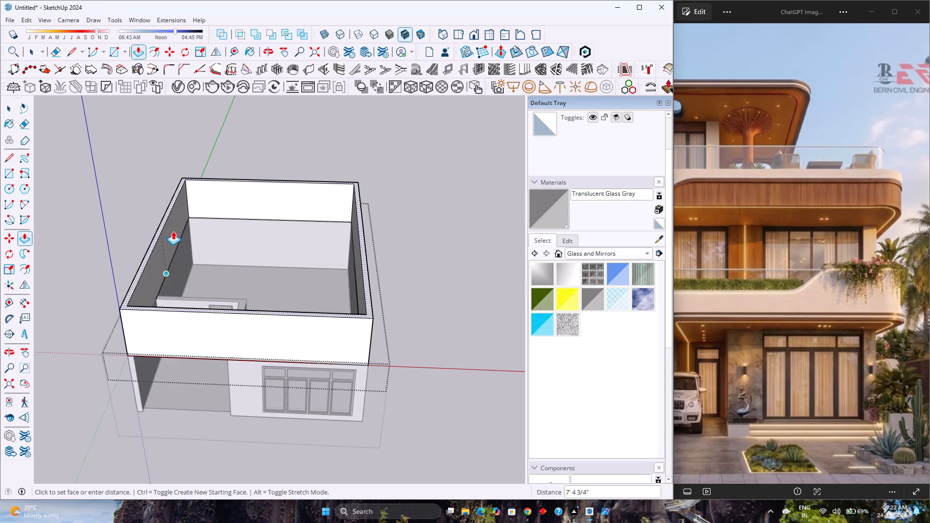
text(10')
key(Return)
key(space)
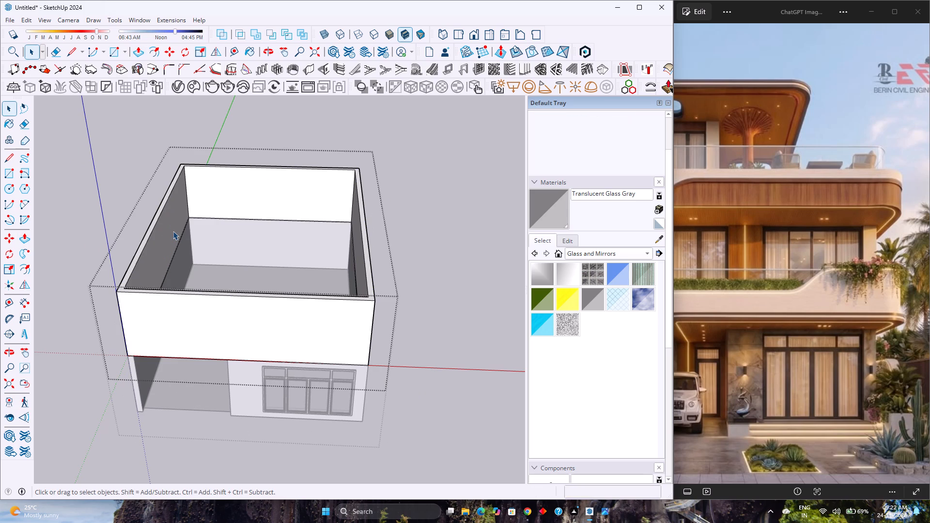
scroll(207, 285, down, 3)
middle_drag(216, 313, 217, 308)
middle_drag(224, 279, 228, 273)
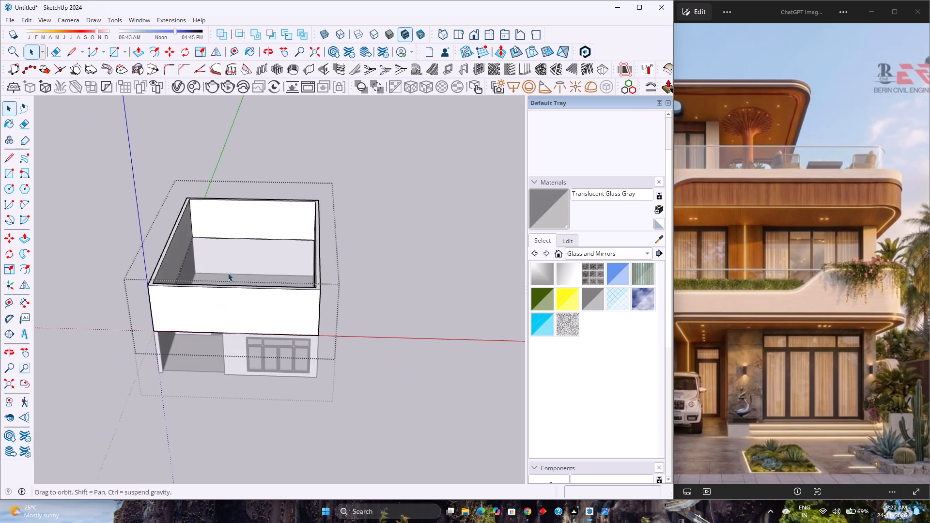
middle_drag(228, 273, 227, 273)
click(390, 287)
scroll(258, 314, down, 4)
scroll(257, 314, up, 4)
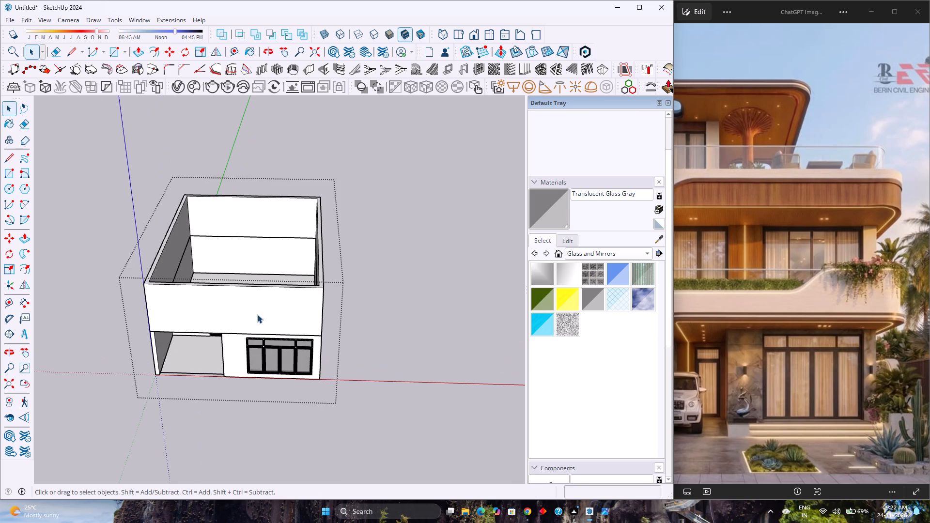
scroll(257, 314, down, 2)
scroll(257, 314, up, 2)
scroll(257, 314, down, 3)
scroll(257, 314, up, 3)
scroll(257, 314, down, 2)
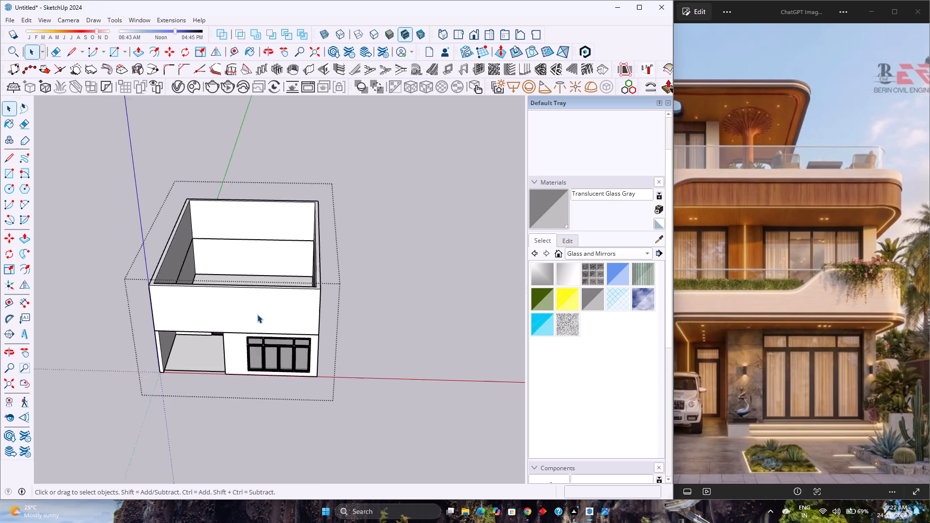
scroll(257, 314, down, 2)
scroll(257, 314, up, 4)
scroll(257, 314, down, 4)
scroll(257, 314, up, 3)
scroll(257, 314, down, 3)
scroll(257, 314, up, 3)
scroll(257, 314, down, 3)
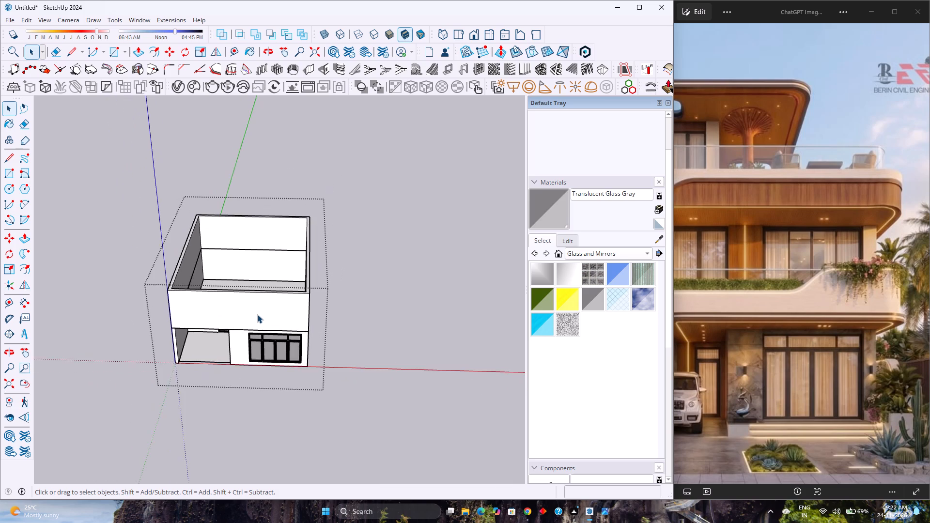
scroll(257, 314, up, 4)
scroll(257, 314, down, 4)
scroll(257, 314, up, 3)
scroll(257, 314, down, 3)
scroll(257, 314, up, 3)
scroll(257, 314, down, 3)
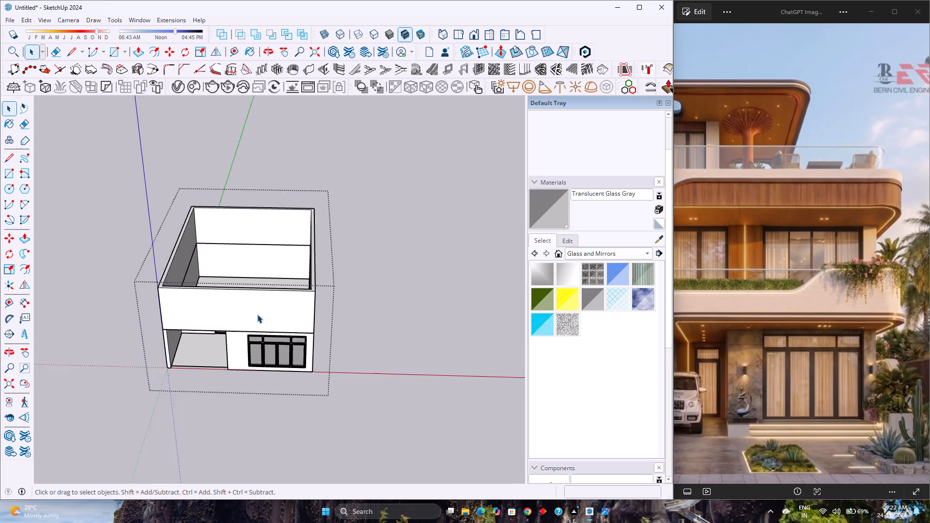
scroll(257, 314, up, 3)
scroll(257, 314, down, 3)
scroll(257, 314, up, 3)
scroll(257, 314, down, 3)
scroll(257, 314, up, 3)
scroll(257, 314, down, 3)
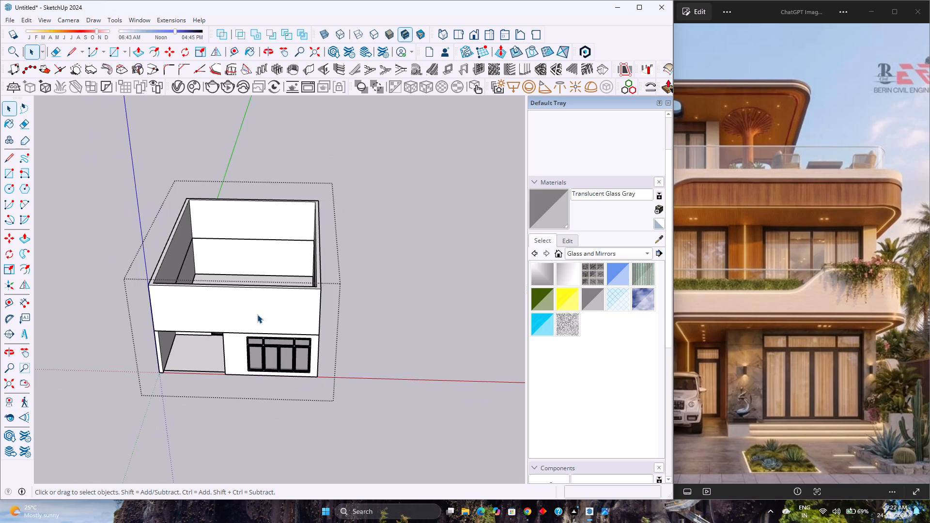
Open the upper-storey wall group and select its front wall face.
double_click(257, 313)
scroll(257, 313, up, 3)
click(257, 312)
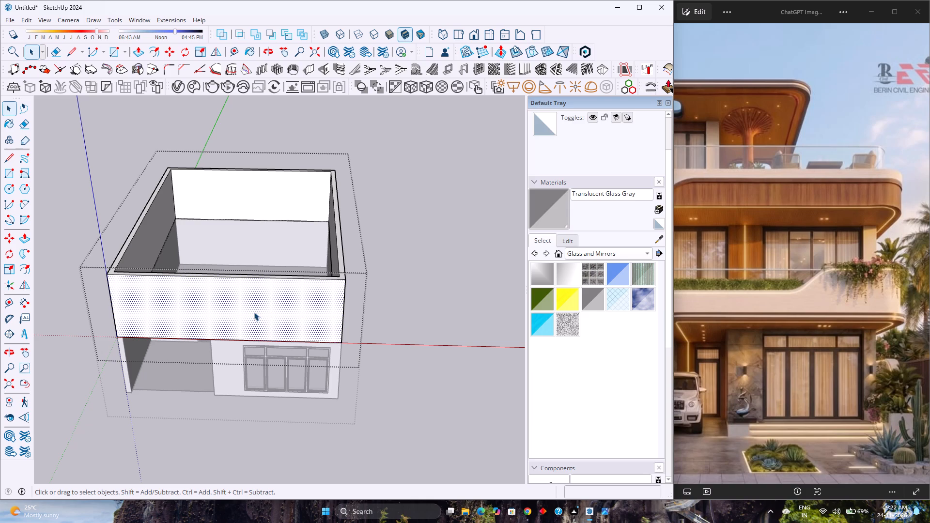
Examine the reference image's upper floor, balcony opening and curved side wall against the model's front wall.
scroll(713, 292, down, 8)
scroll(732, 229, up, 4)
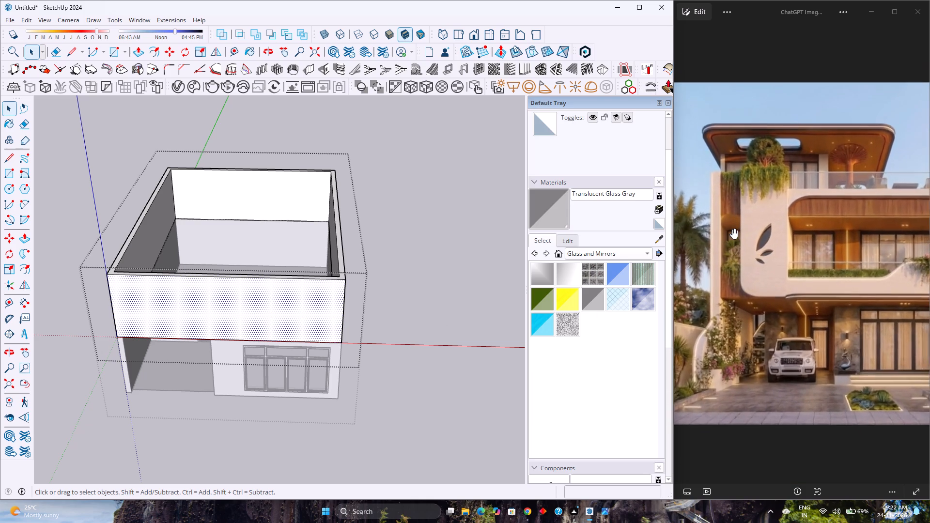
scroll(732, 229, up, 4)
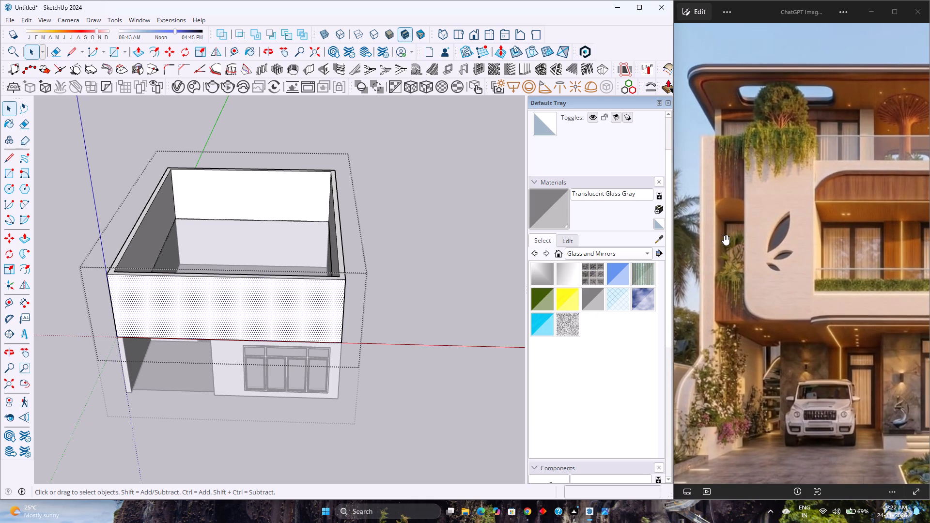
scroll(713, 239, down, 2)
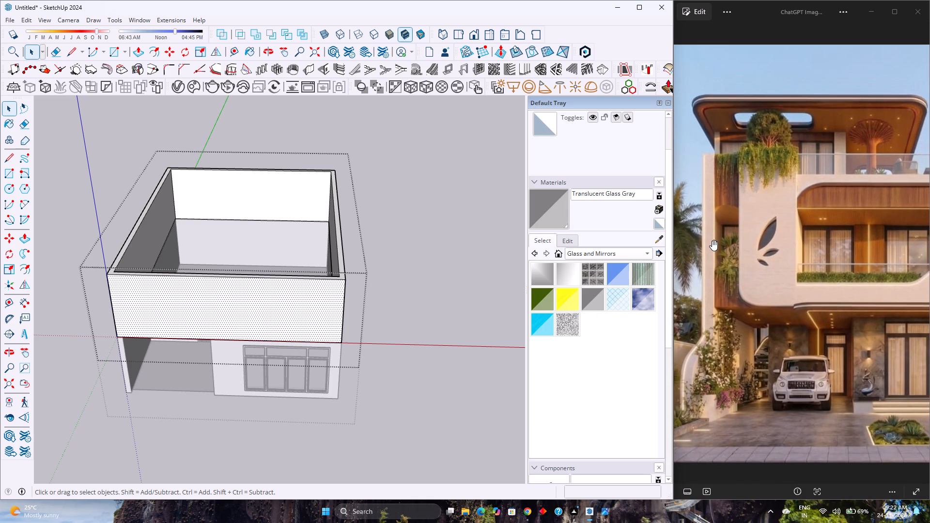
scroll(695, 252, up, 2)
scroll(695, 252, down, 3)
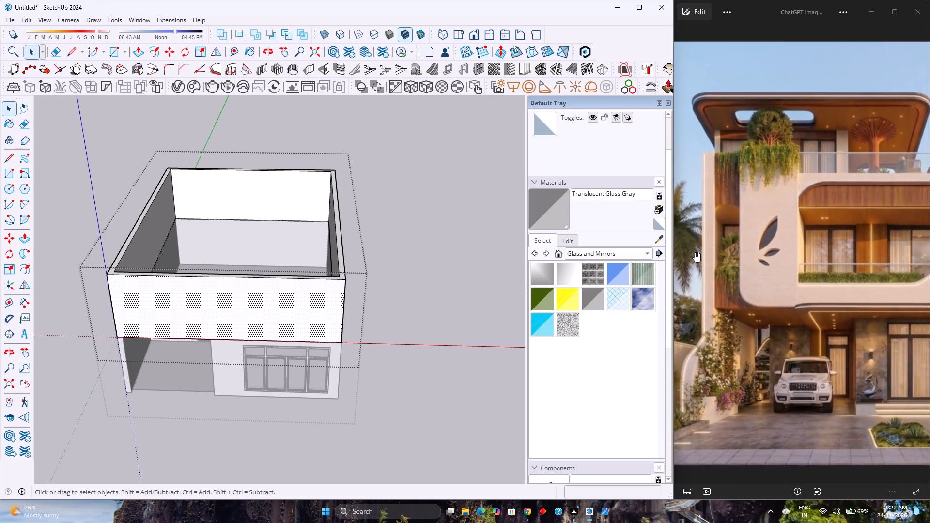
scroll(695, 252, up, 3)
scroll(695, 252, down, 4)
scroll(695, 252, up, 2)
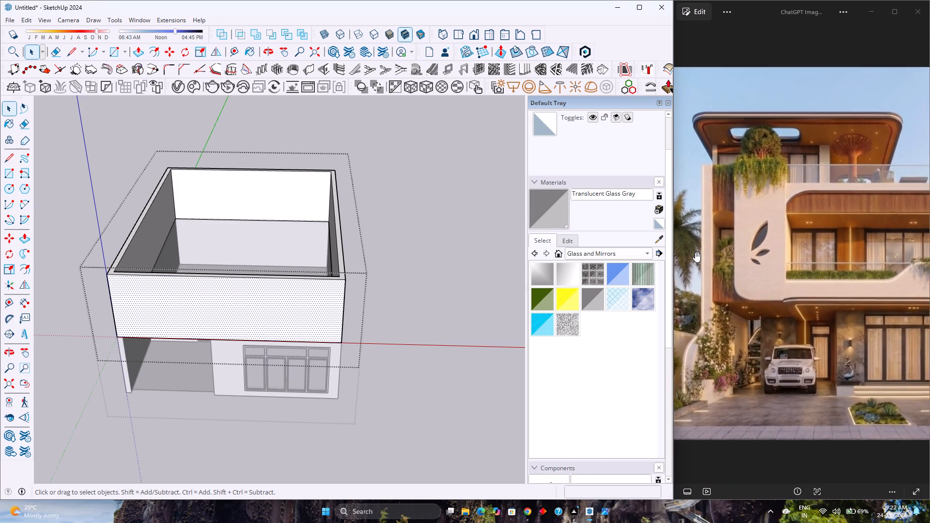
scroll(695, 252, up, 2)
scroll(400, 285, down, 4)
scroll(400, 285, up, 4)
middle_drag(251, 305, 253, 273)
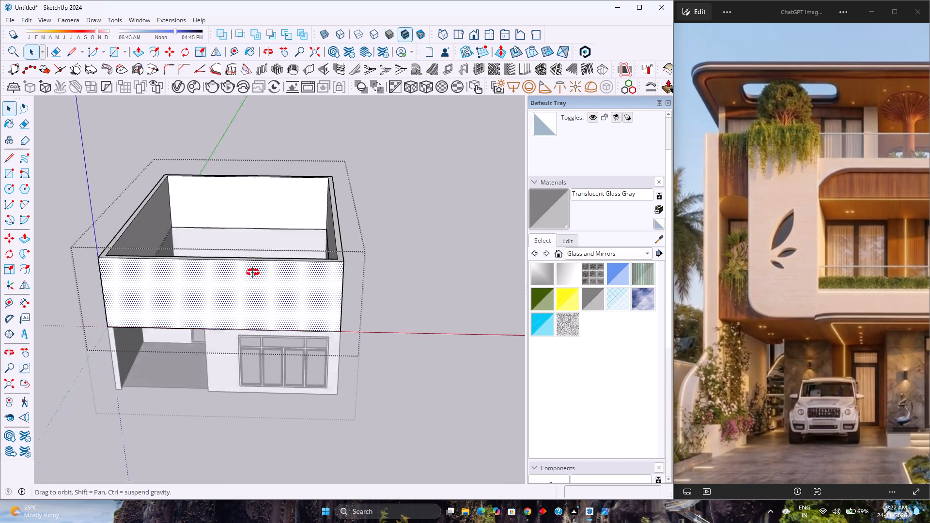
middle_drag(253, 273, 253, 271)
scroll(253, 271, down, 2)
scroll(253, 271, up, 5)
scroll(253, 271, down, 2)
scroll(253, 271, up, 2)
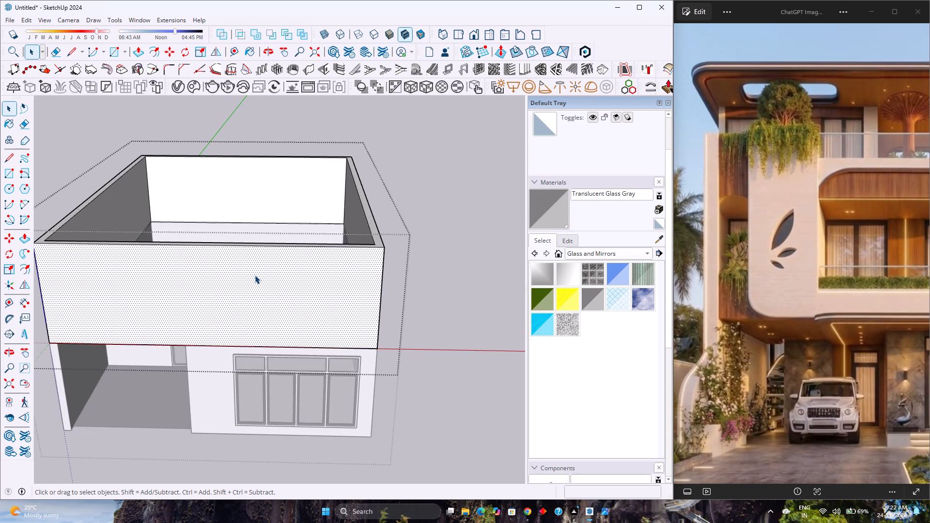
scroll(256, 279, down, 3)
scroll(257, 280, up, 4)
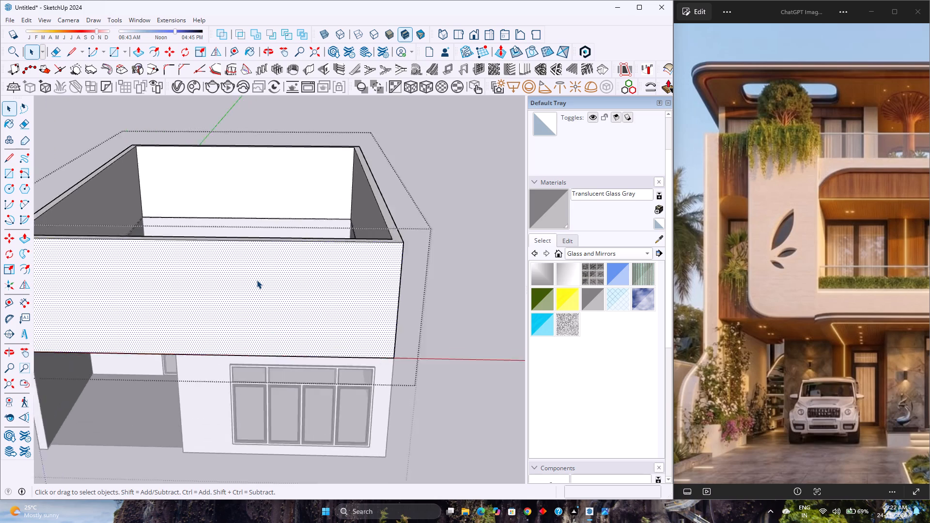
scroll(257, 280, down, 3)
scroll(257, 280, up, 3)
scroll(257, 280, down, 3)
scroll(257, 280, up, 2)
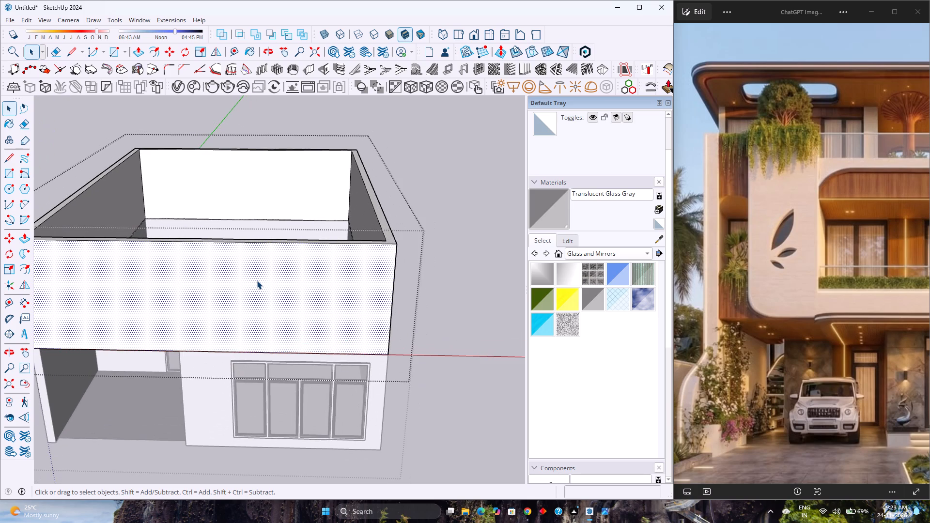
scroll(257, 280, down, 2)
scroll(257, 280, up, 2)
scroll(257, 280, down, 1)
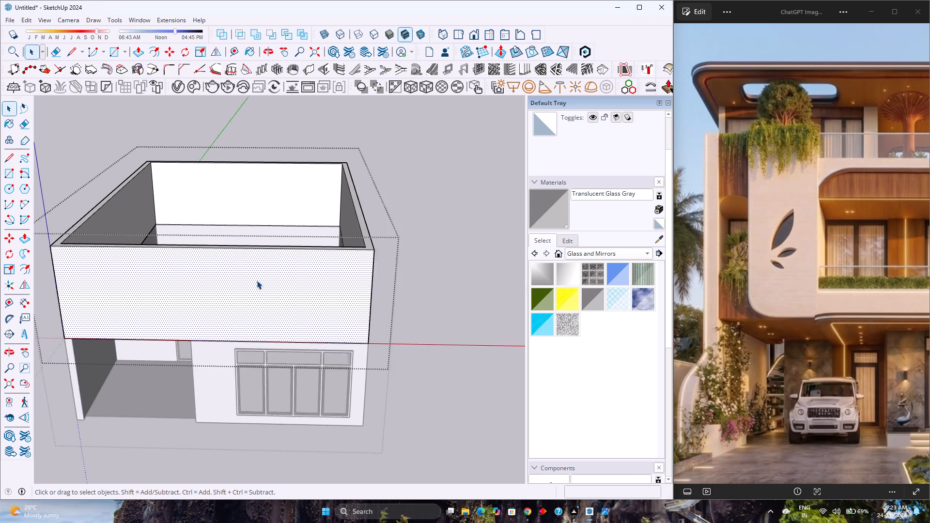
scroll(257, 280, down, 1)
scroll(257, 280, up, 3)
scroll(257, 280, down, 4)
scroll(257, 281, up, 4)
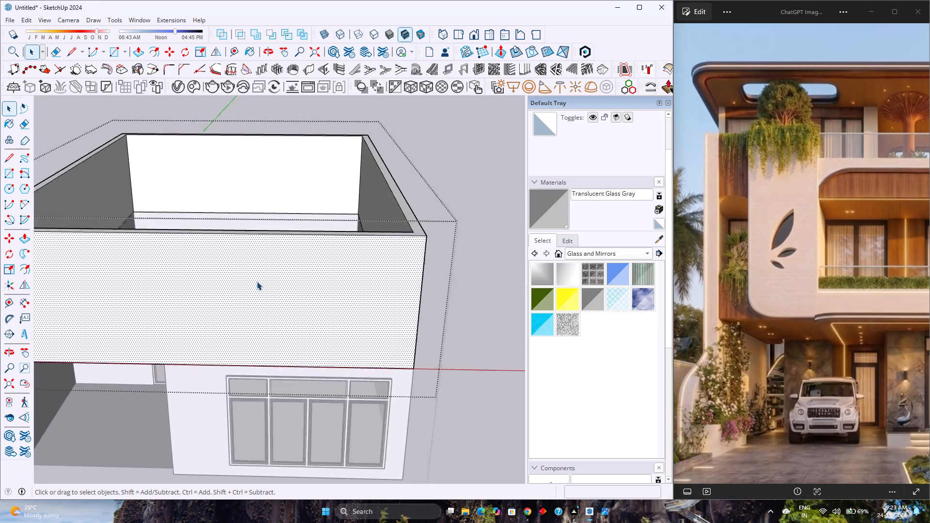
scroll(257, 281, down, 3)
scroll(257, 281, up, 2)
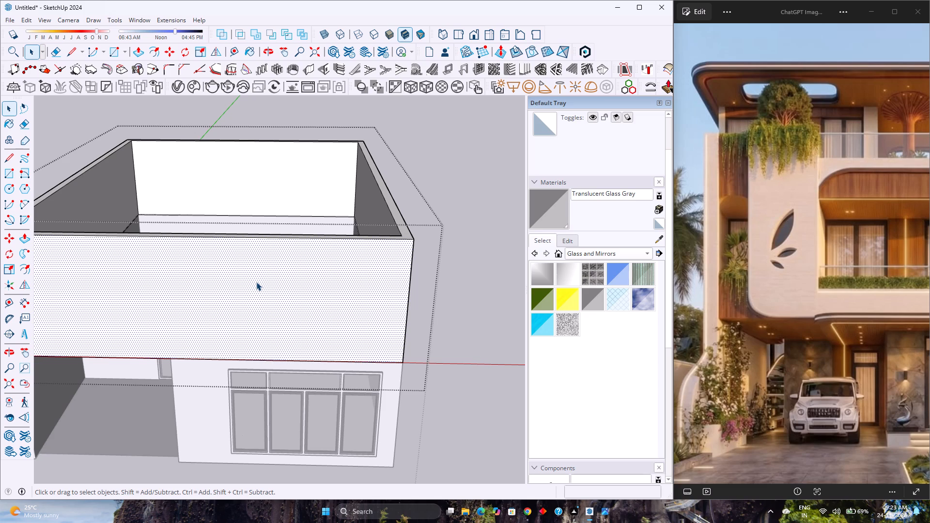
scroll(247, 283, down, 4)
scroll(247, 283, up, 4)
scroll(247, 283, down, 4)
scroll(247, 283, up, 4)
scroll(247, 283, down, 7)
Compare the front wall with the reference facade, examining the balcony opening, leaf-cutout wall and their alignment with the ground-floor openings.
middle_drag(201, 314, 211, 230)
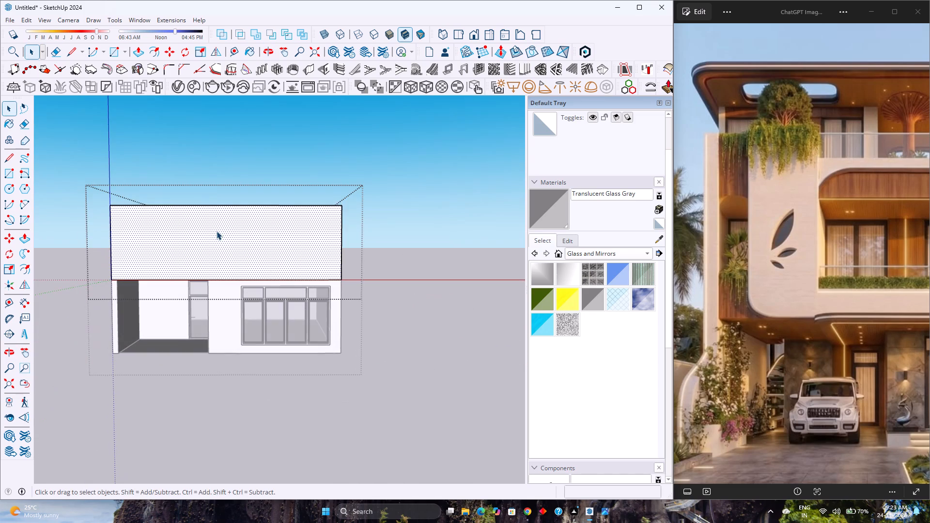
scroll(755, 316, down, 8)
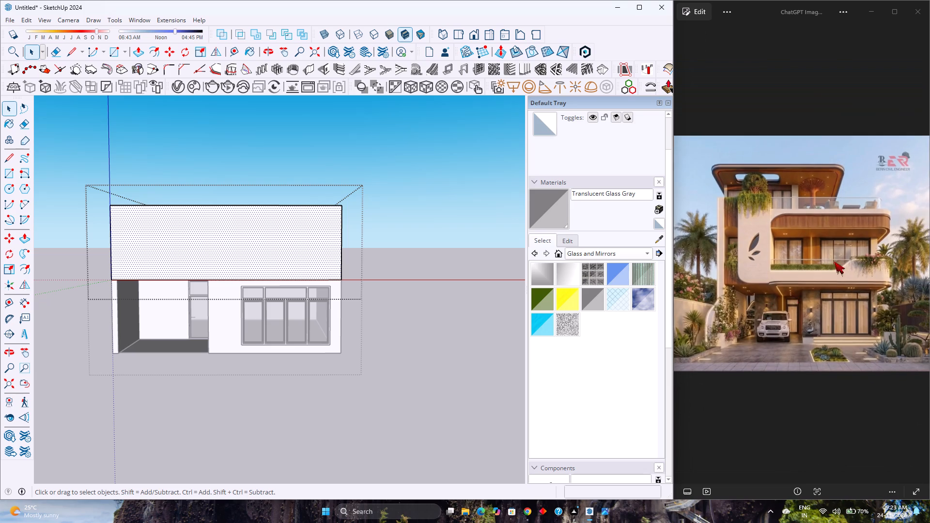
scroll(869, 238, up, 6)
middle_drag(868, 240, 842, 315)
scroll(841, 297, down, 4)
middle_drag(781, 212, 785, 218)
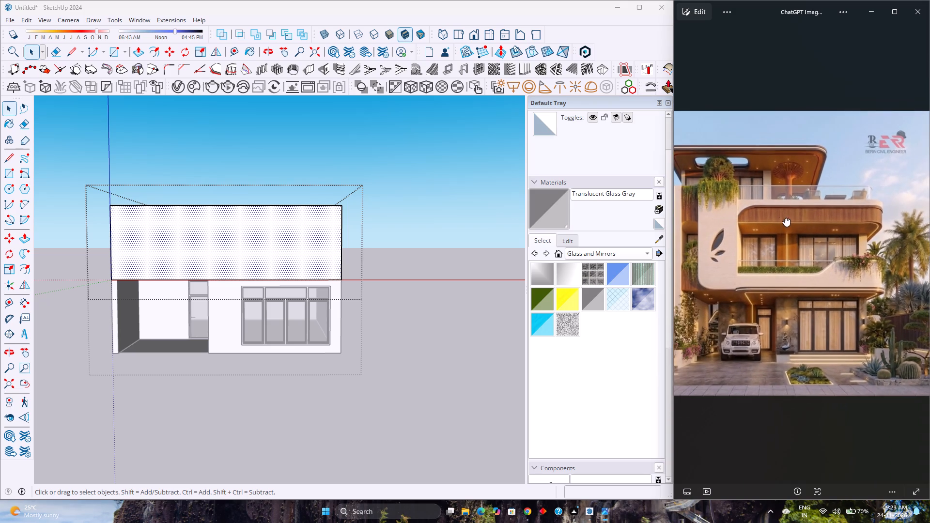
middle_drag(785, 218, 818, 303)
middle_click(818, 303)
scroll(785, 273, up, 1)
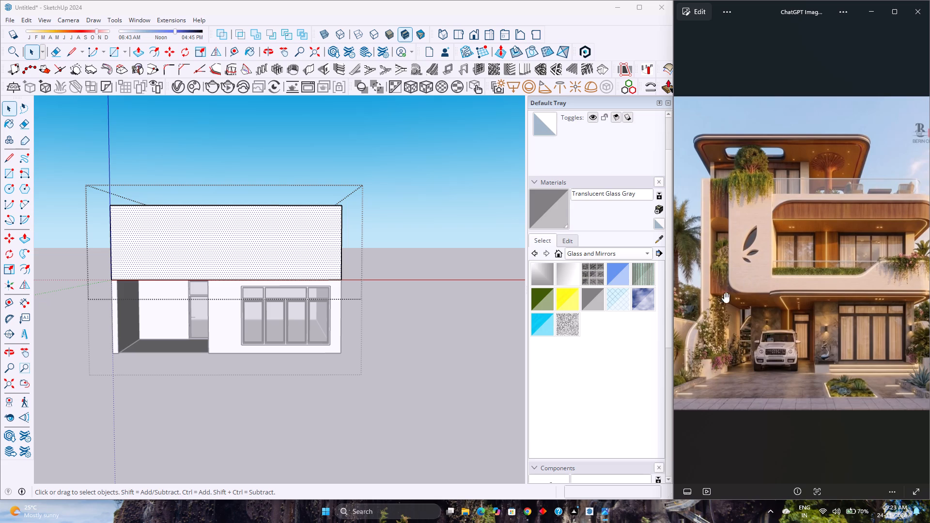
scroll(688, 307, down, 4)
scroll(688, 307, up, 3)
scroll(848, 301, up, 3)
middle_drag(849, 301, 851, 305)
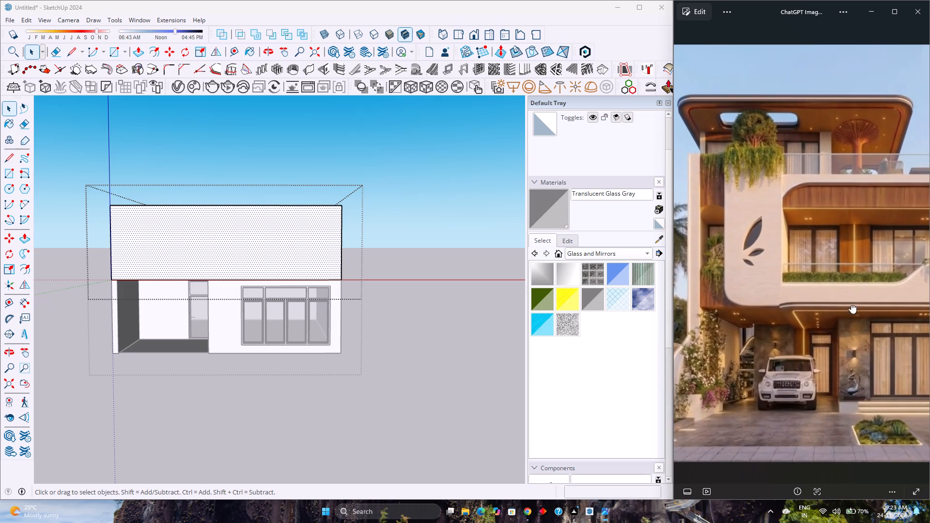
middle_drag(851, 305, 744, 314)
scroll(761, 295, up, 2)
middle_drag(761, 295, 792, 322)
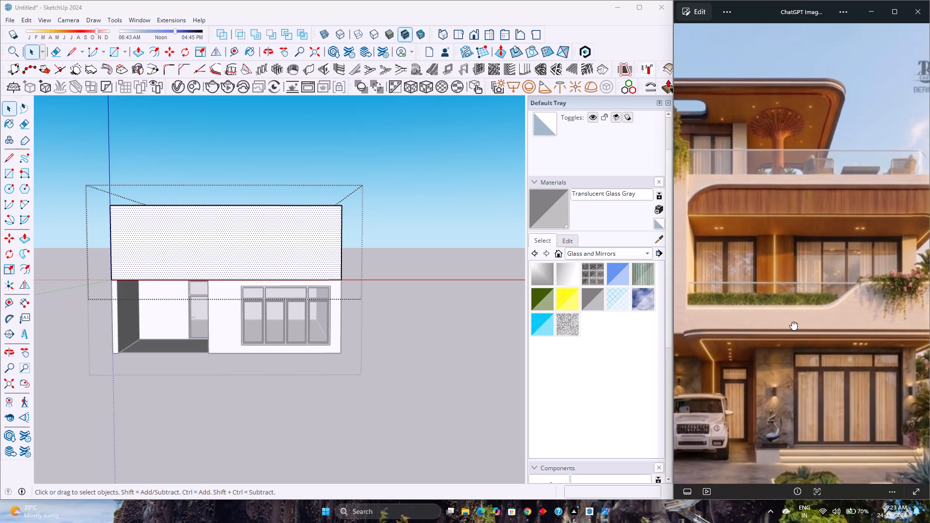
middle_drag(792, 322, 792, 336)
middle_click(792, 336)
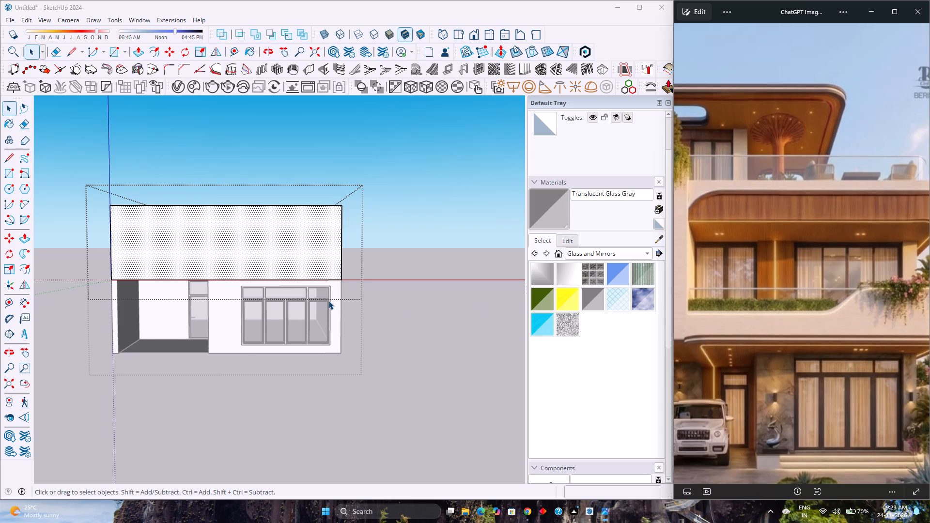
scroll(329, 302, down, 1)
scroll(790, 305, down, 5)
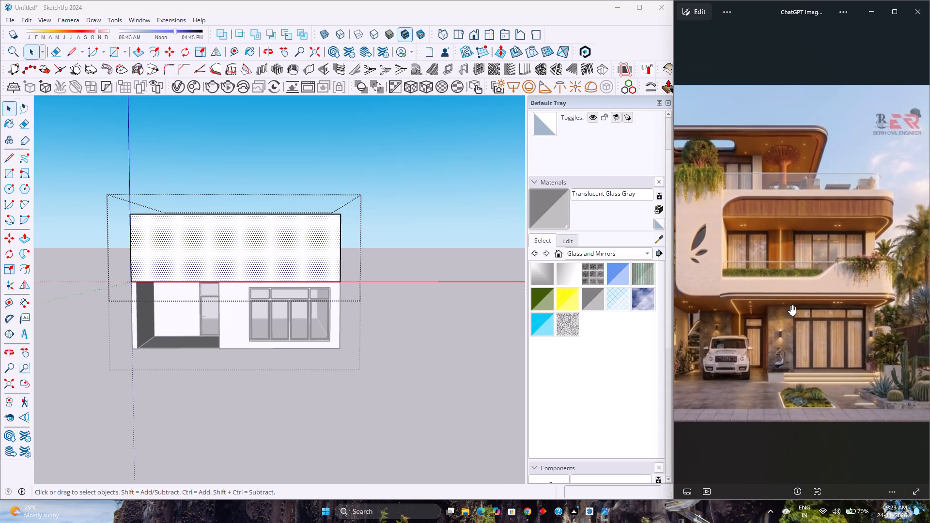
scroll(790, 305, down, 3)
scroll(767, 242, up, 6)
middle_drag(767, 242, 767, 243)
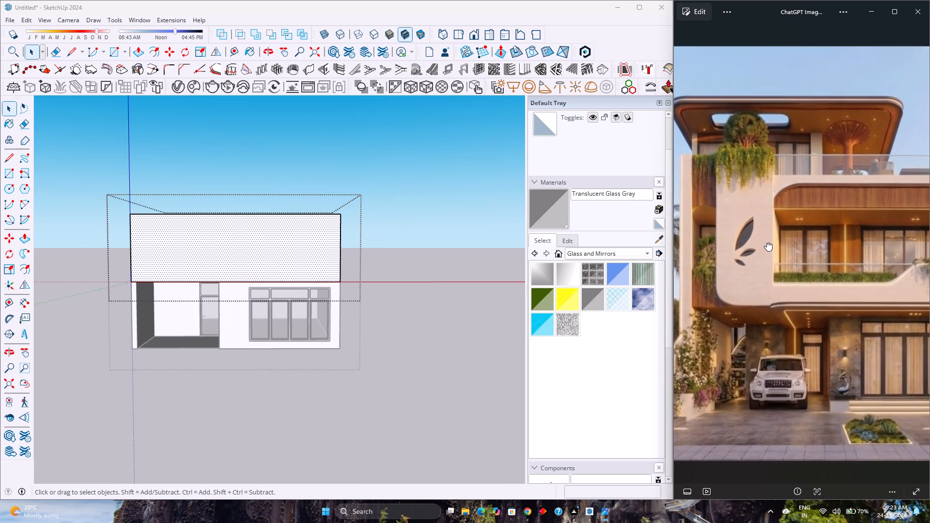
middle_drag(767, 243, 761, 290)
middle_click(761, 290)
middle_click(761, 290)
scroll(763, 262, up, 11)
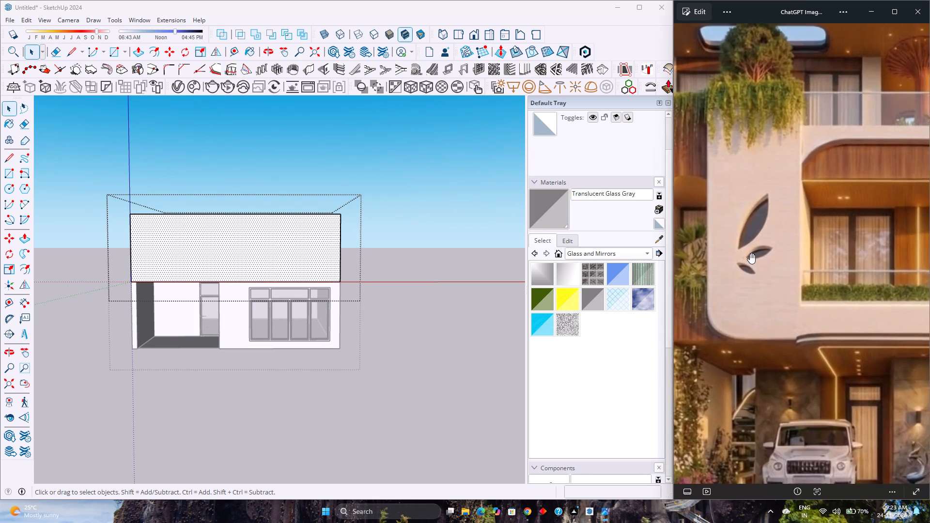
scroll(773, 252, down, 3)
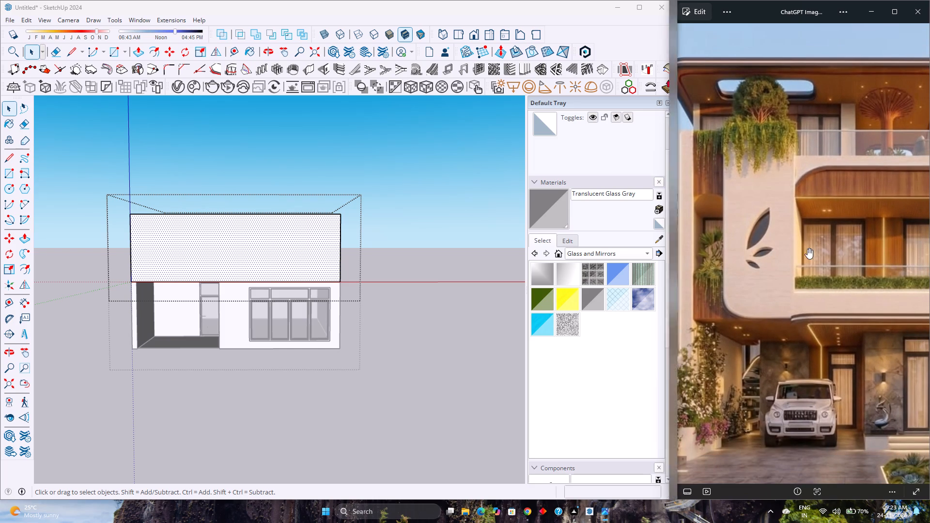
middle_drag(815, 257, 745, 260)
middle_click(745, 260)
scroll(809, 250, up, 3)
middle_drag(826, 262, 819, 260)
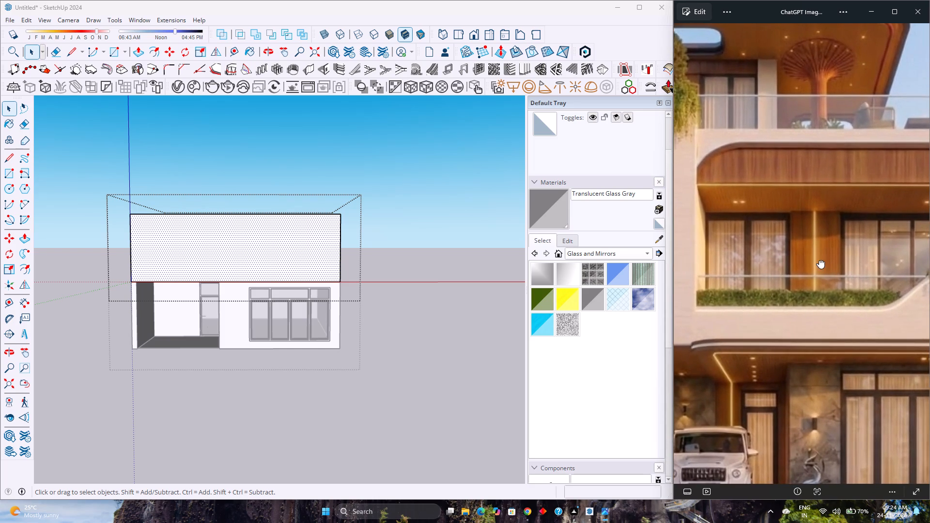
middle_drag(819, 260, 783, 255)
middle_click(783, 255)
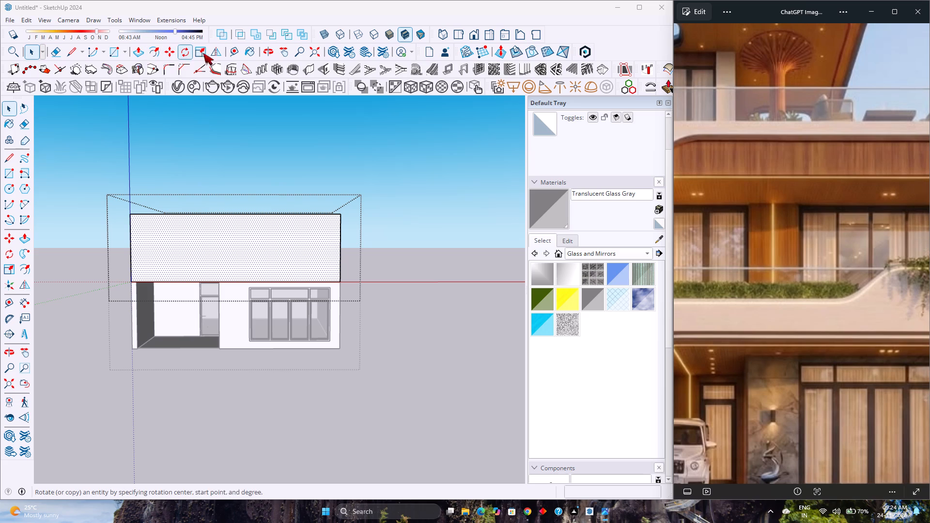
Place two vertical guides on the front facade, at the carport opening's inner wall edge and the ground-floor window's nearer edge, about 4' 6" apart.
click(236, 53)
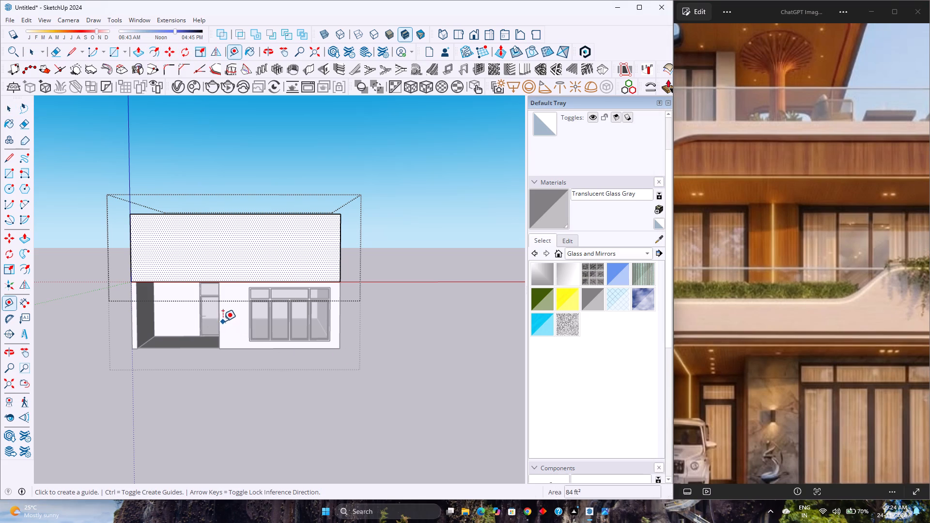
click(221, 320)
click(222, 283)
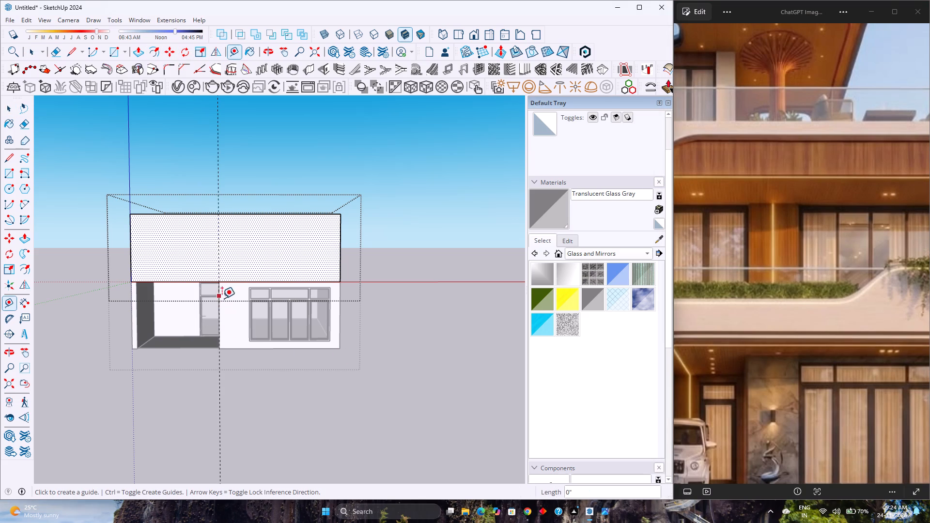
click(221, 314)
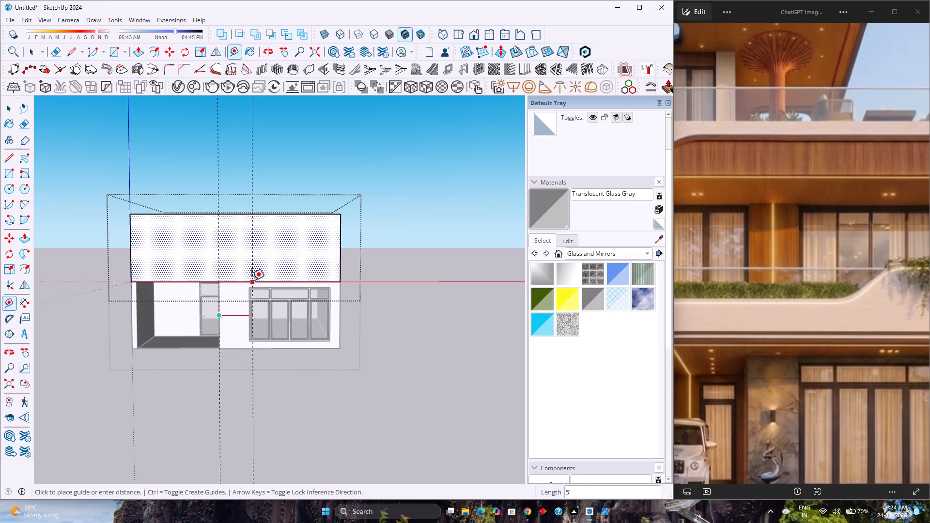
scroll(247, 292, up, 9)
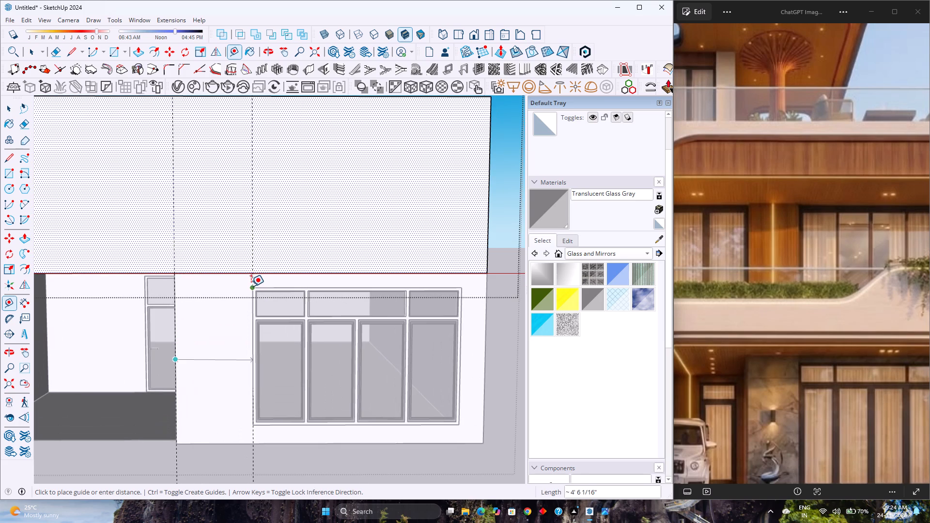
click(251, 286)
scroll(247, 338, down, 4)
scroll(767, 341, down, 3)
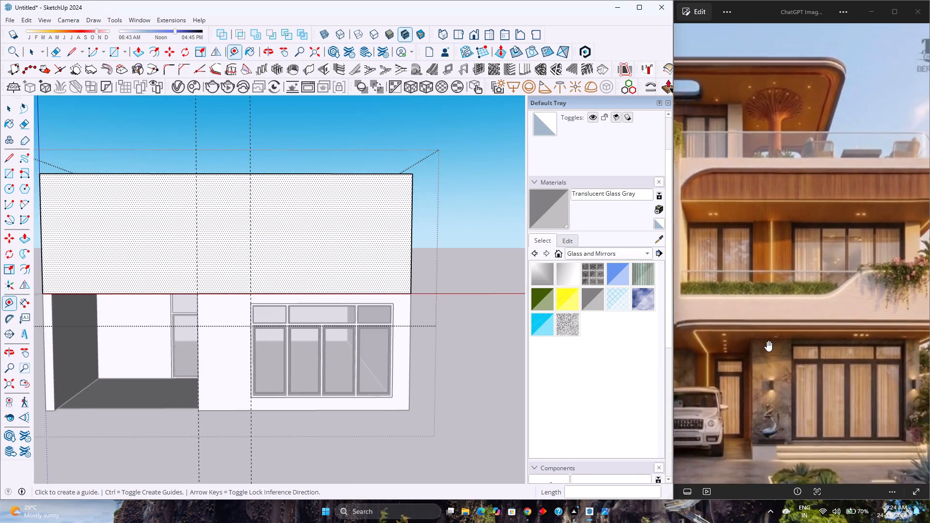
Add a vertical guide on the front wall 12' along the red axis from the window-edge guide, at the window's far edge.
scroll(767, 341, down, 4)
scroll(862, 251, up, 9)
middle_drag(865, 255, 868, 289)
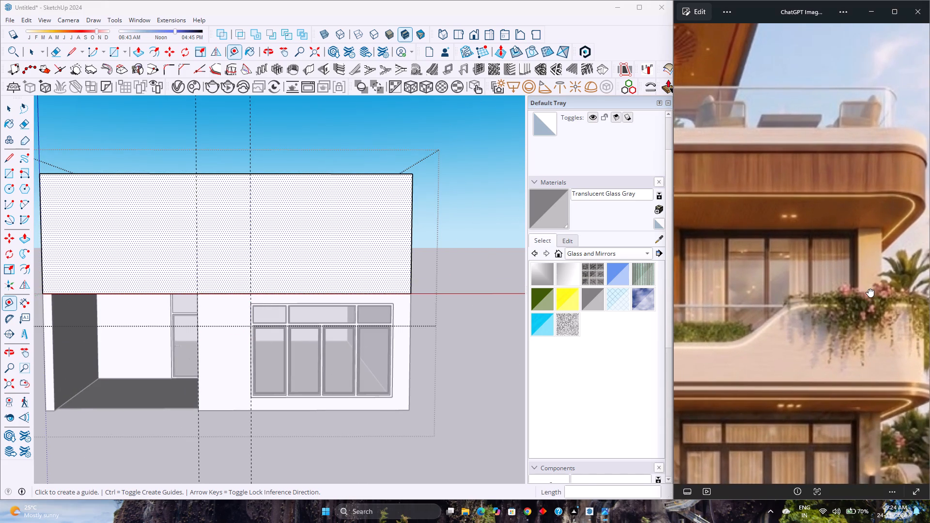
middle_drag(868, 289, 868, 289)
middle_click(868, 289)
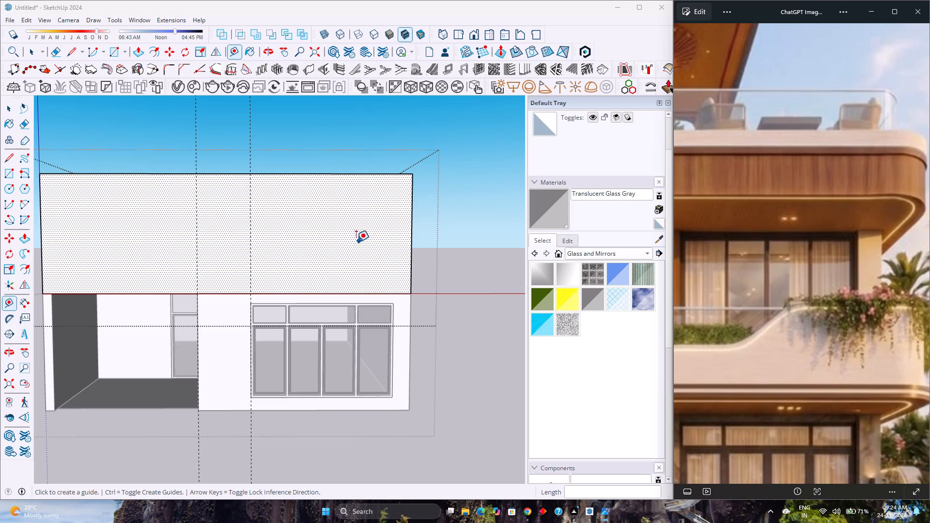
click(251, 253)
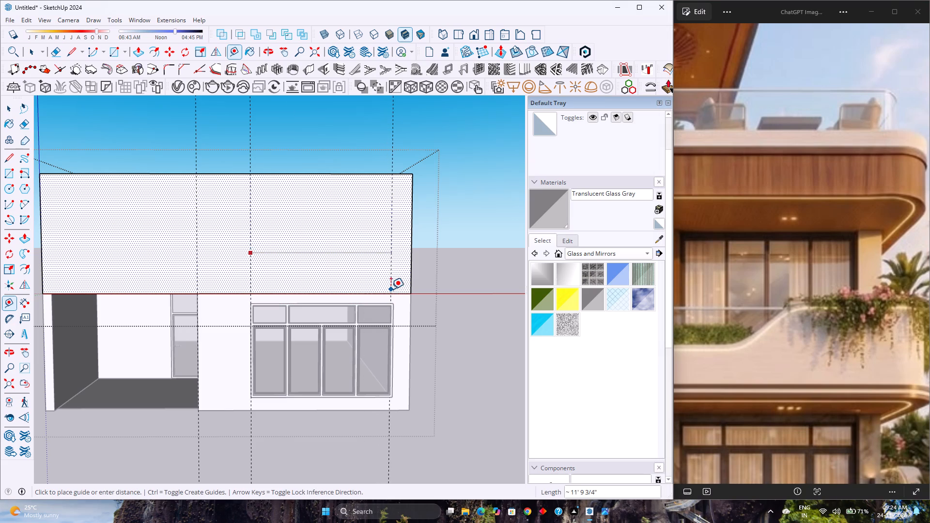
key(Right)
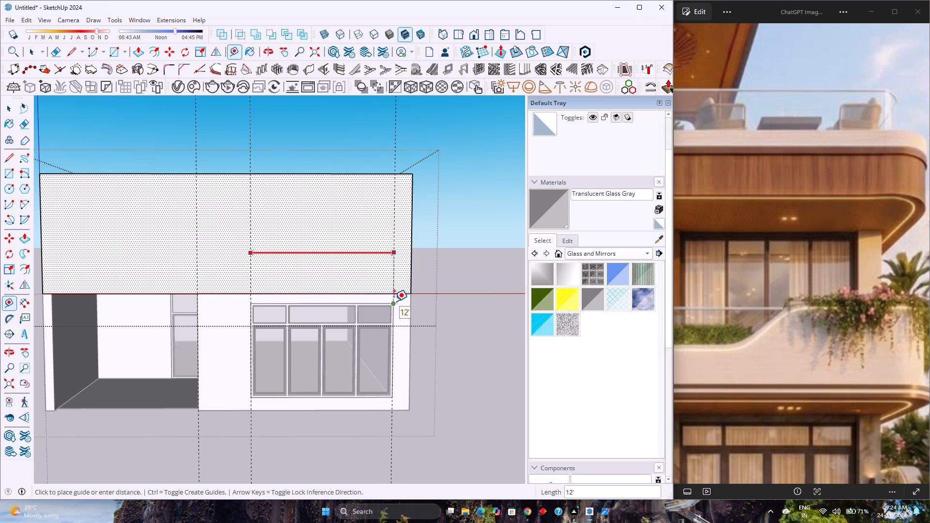
click(394, 301)
Place a vertical guide 5'3" from the carport wall-edge guide, offset over the carport on the upper front wall.
scroll(391, 297, down, 4)
scroll(262, 257, down, 2)
scroll(722, 312, down, 9)
middle_drag(718, 307, 795, 318)
scroll(815, 238, up, 2)
scroll(794, 232, down, 1)
scroll(794, 232, up, 9)
scroll(804, 284, up, 1)
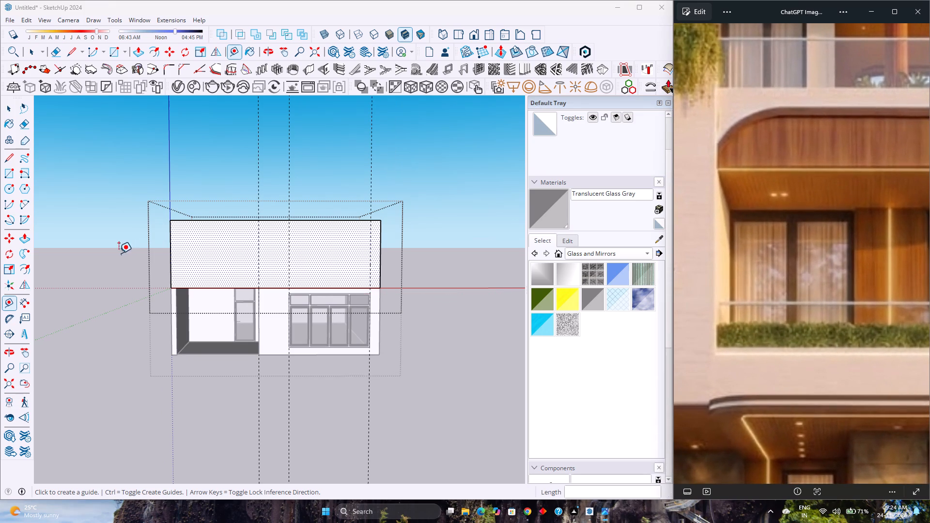
click(258, 238)
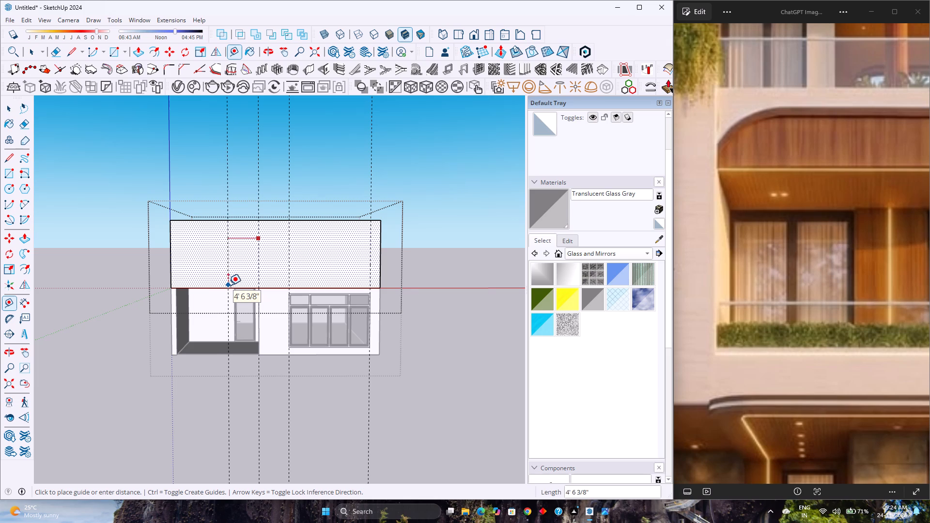
key(5)
key(Right)
text(5')
key(3)
key(Return)
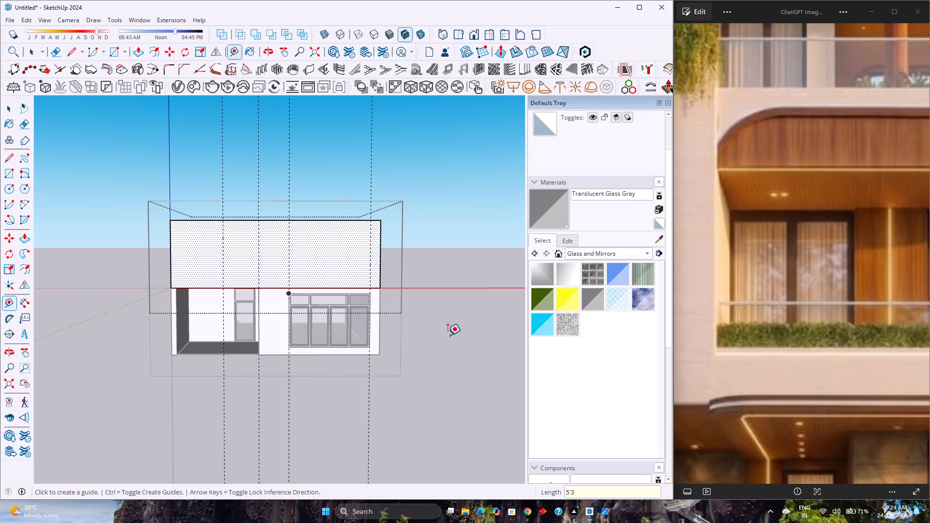
Examine the reference image's leaf-cutout wall, its rounded lower corner and the adjoining balcony opening.
scroll(804, 345, down, 12)
scroll(731, 213, up, 2)
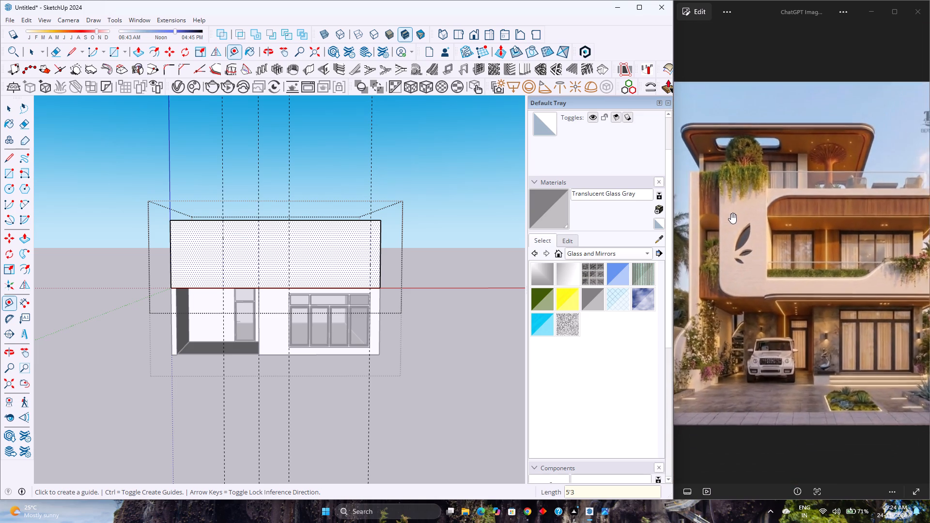
scroll(731, 213, up, 6)
middle_drag(722, 189, 732, 251)
scroll(732, 251, down, 1)
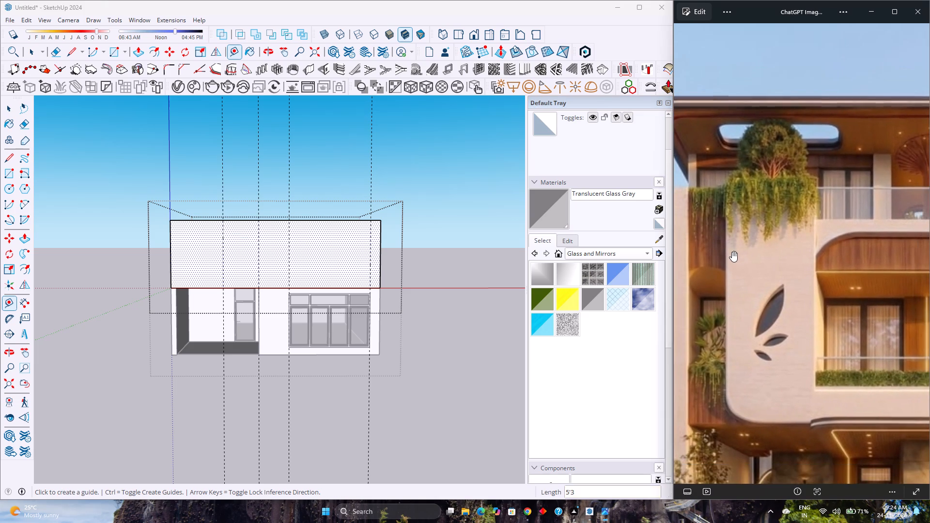
scroll(234, 240, up, 2)
scroll(196, 252, up, 2)
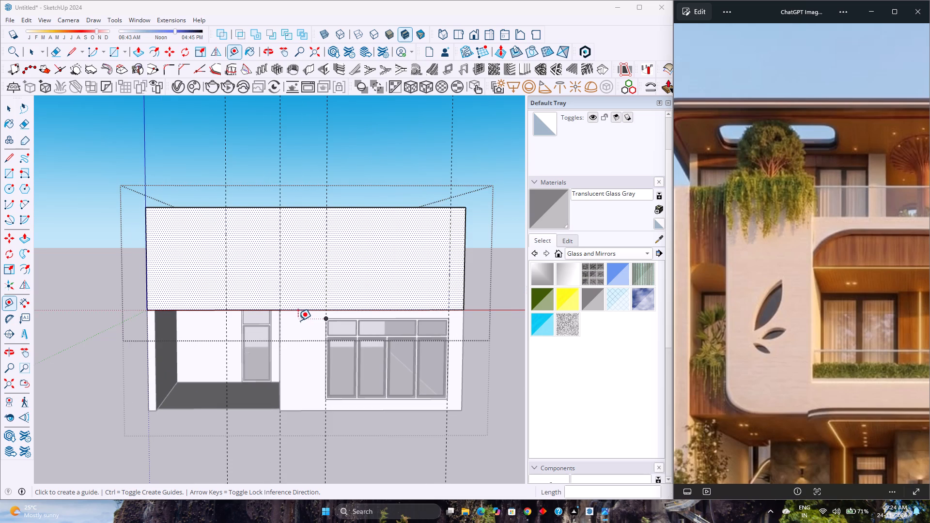
Examine the reference image's upper-storey facade, from the leaf-cutout wall across to the balcony windows and overhangs.
scroll(783, 287, down, 4)
scroll(763, 185, up, 3)
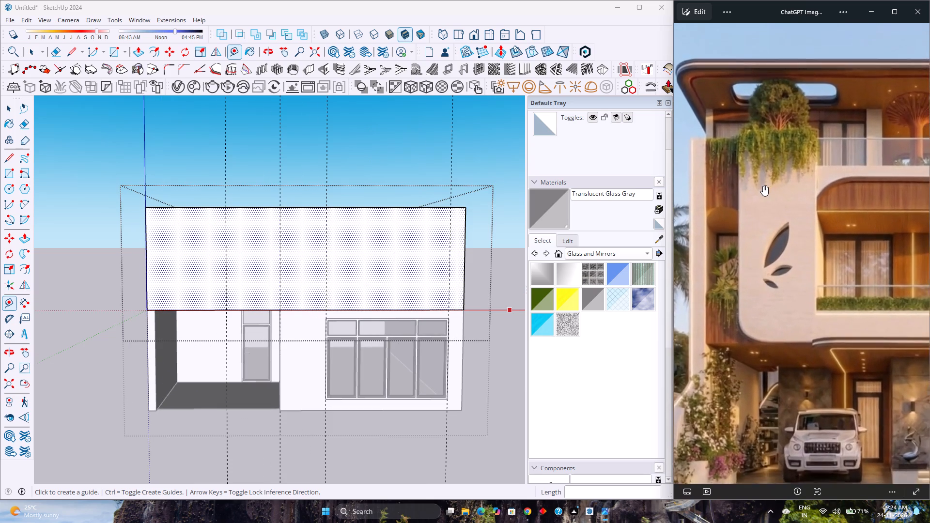
scroll(762, 185, up, 2)
middle_drag(762, 185, 761, 228)
middle_click(761, 228)
scroll(761, 228, down, 3)
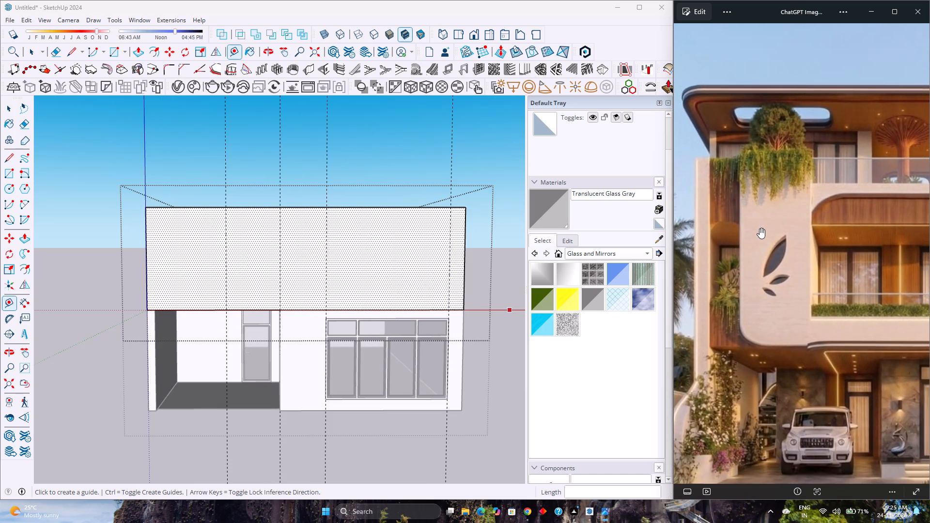
middle_drag(759, 228, 772, 280)
middle_click(772, 280)
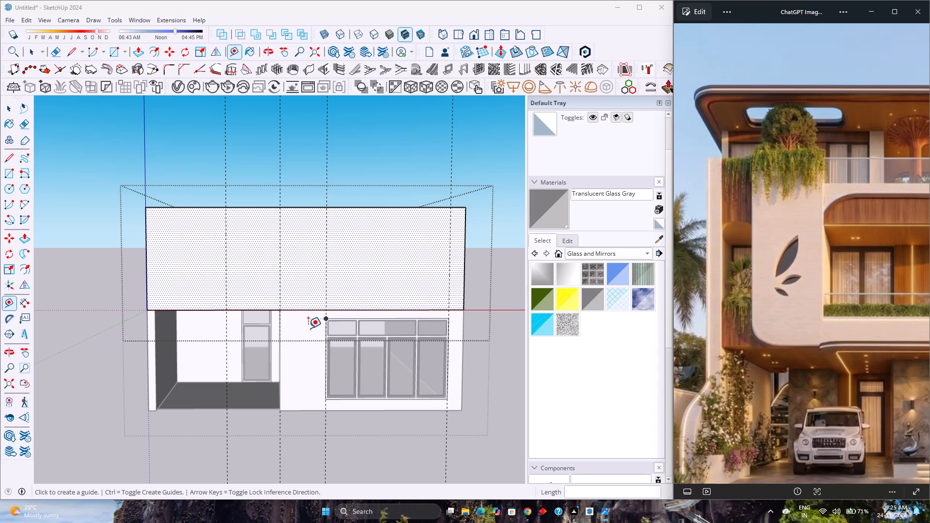
scroll(278, 332, down, 4)
scroll(278, 332, up, 3)
scroll(278, 332, down, 2)
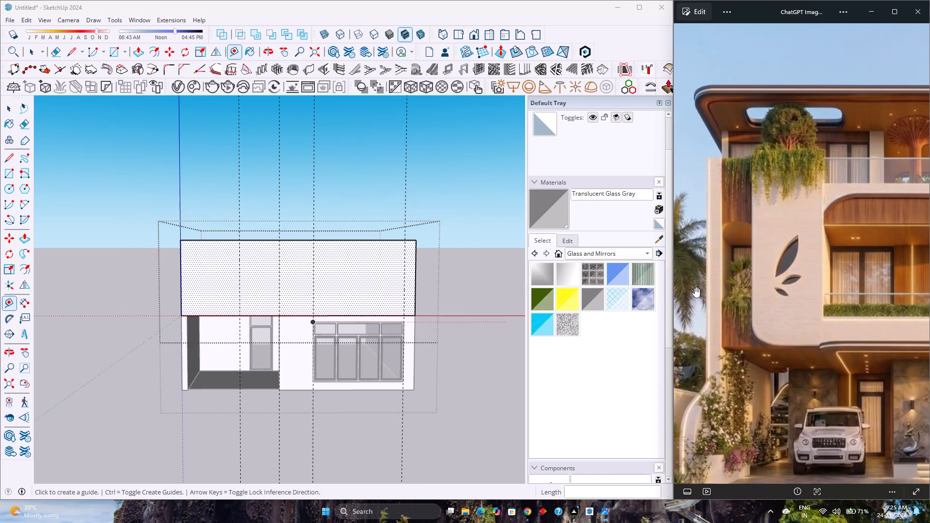
scroll(752, 280, down, 3)
middle_click(823, 275)
middle_drag(719, 295, 677, 303)
middle_click(677, 303)
middle_drag(826, 286, 825, 285)
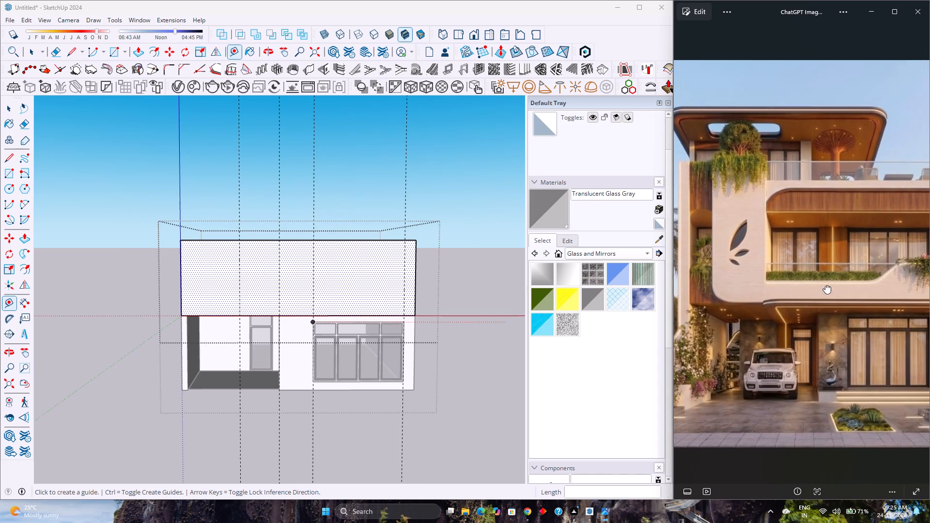
middle_drag(825, 285, 767, 294)
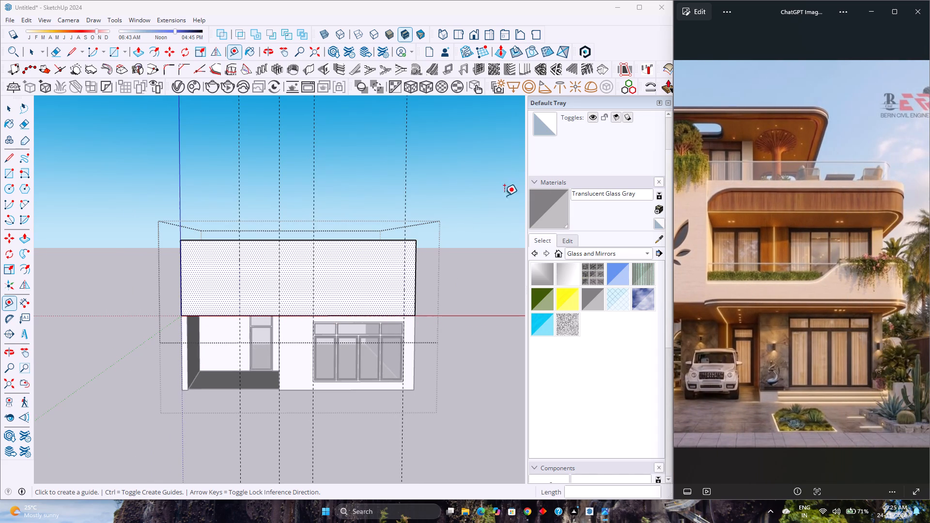
Place a horizontal guide on the upper front wall 7'6" above the wall's bottom edge.
click(351, 315)
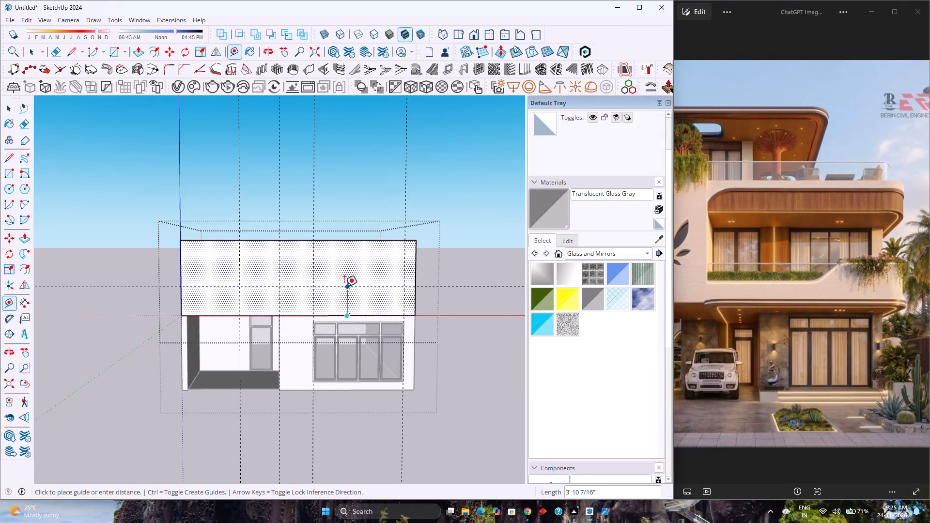
key(7)
text('6)
key(Return)
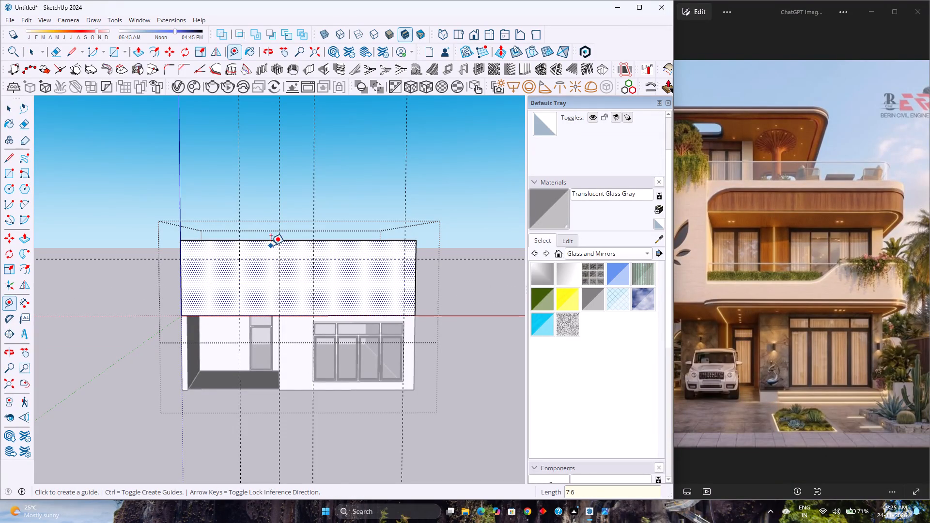
Draw a 5'3" by 7'6" rectangle on the upper front wall over the carport, between the two guides and down to the bottom edge.
click(113, 51)
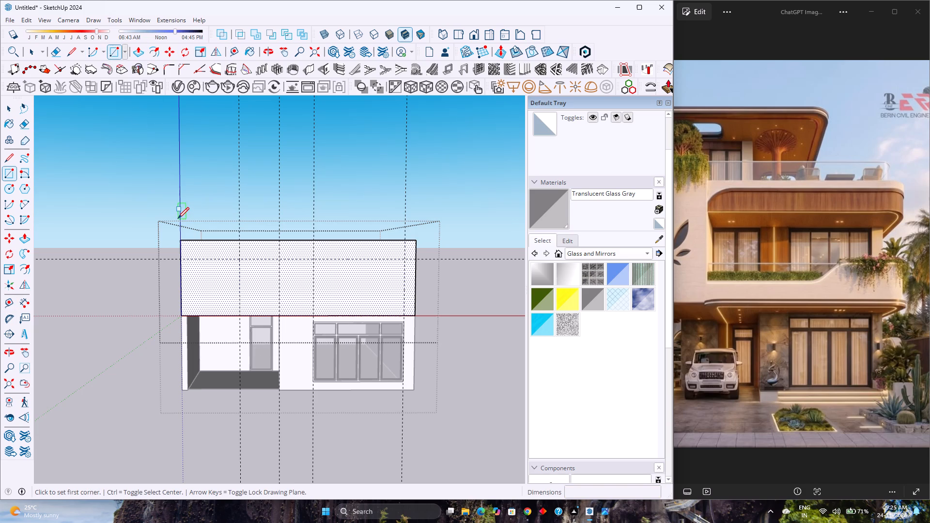
click(242, 259)
click(278, 313)
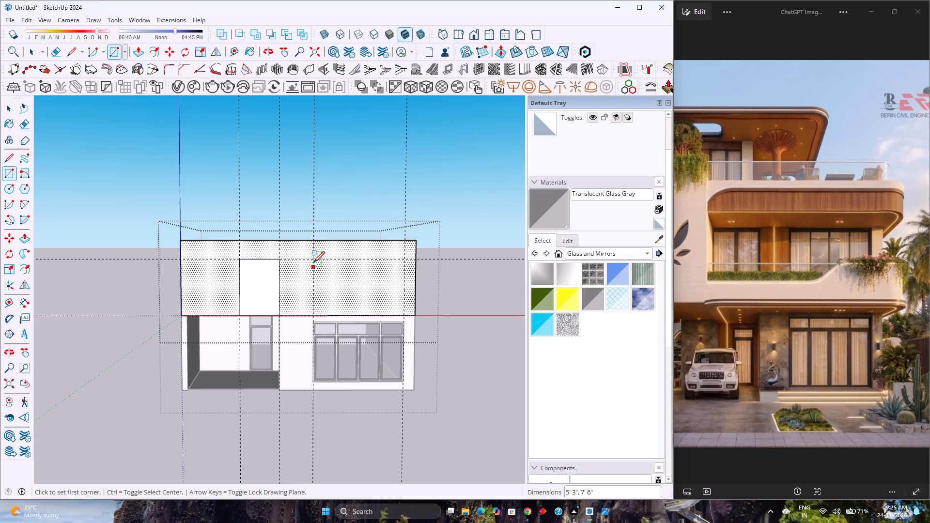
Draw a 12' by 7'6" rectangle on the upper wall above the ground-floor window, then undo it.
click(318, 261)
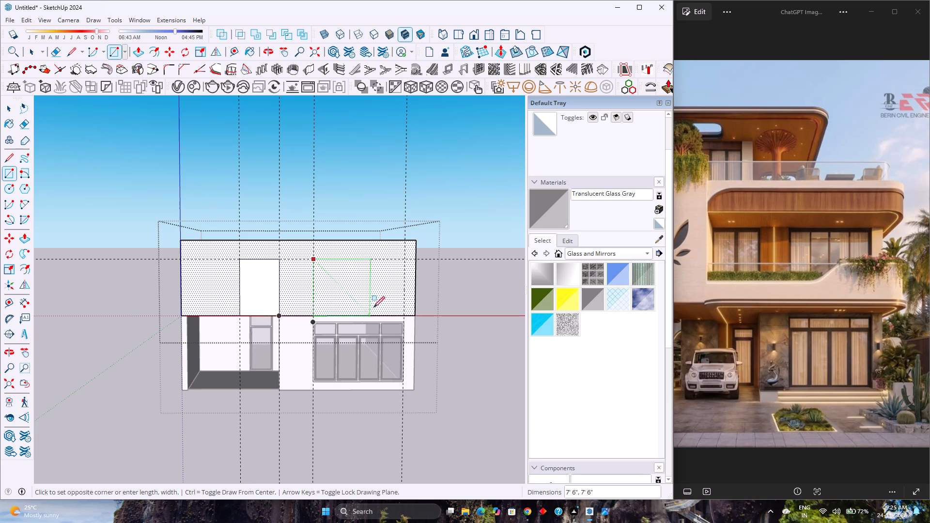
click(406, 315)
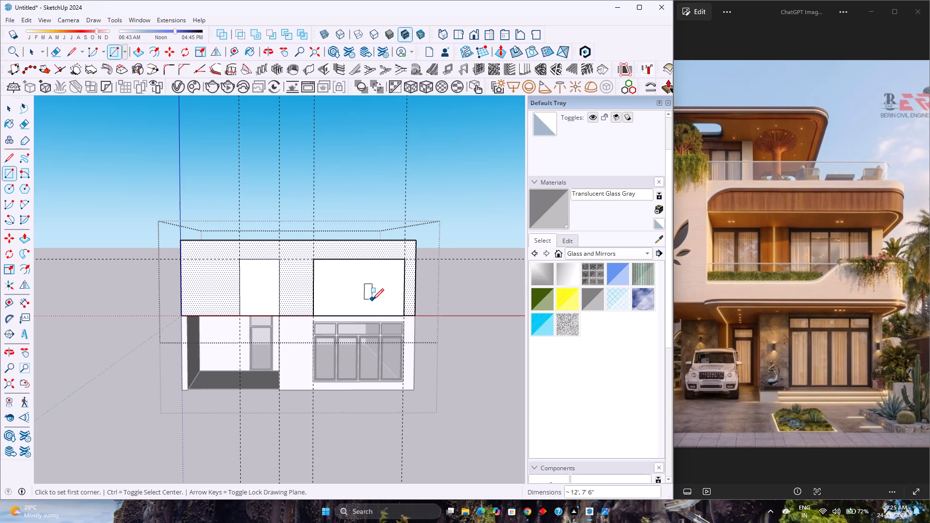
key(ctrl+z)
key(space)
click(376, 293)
Inspect from several angles how the window-edge guides and the horizontal guide sit against the upper front wall.
scroll(372, 290, up, 3)
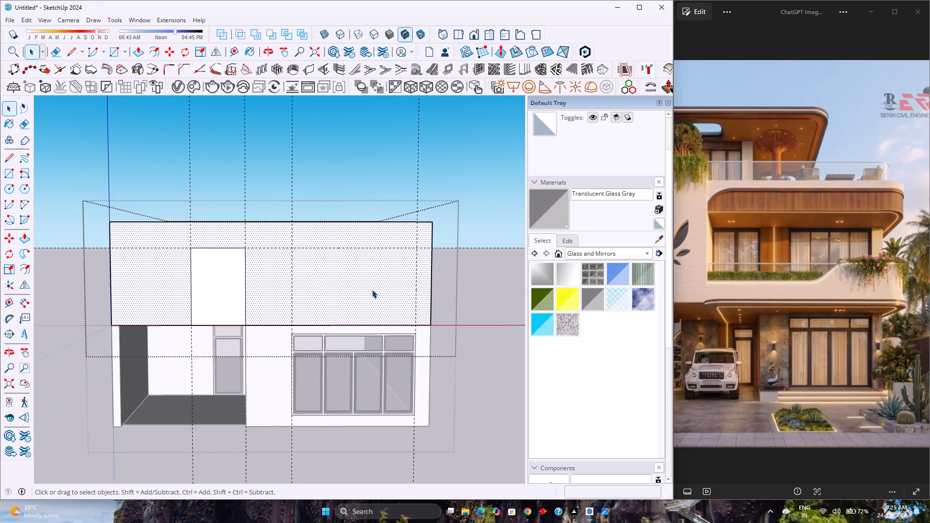
middle_drag(347, 339, 310, 406)
scroll(245, 219, up, 3)
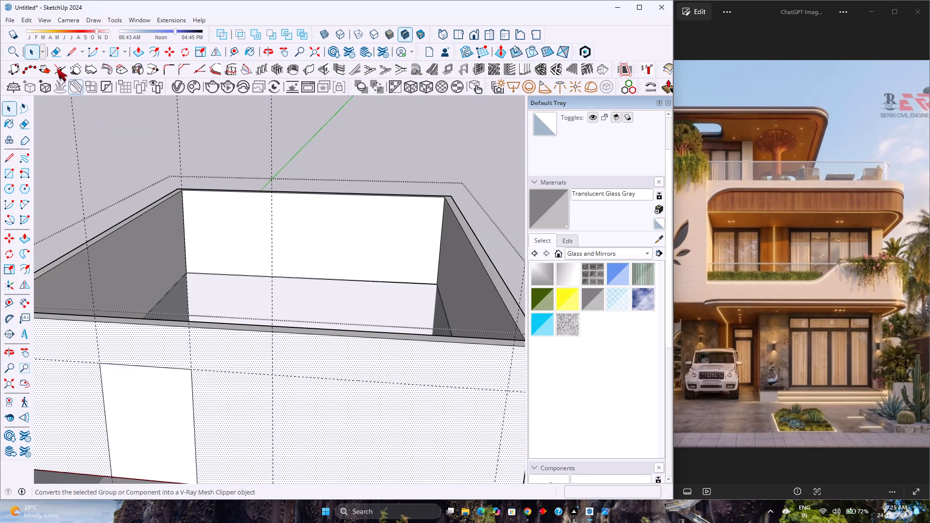
click(114, 48)
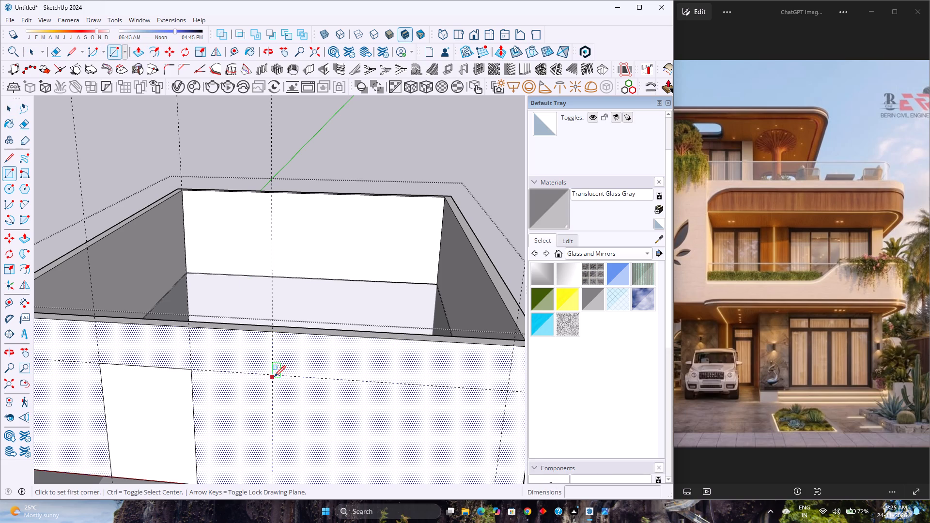
middle_drag(284, 379, 23, 431)
middle_click(23, 431)
scroll(278, 379, up, 3)
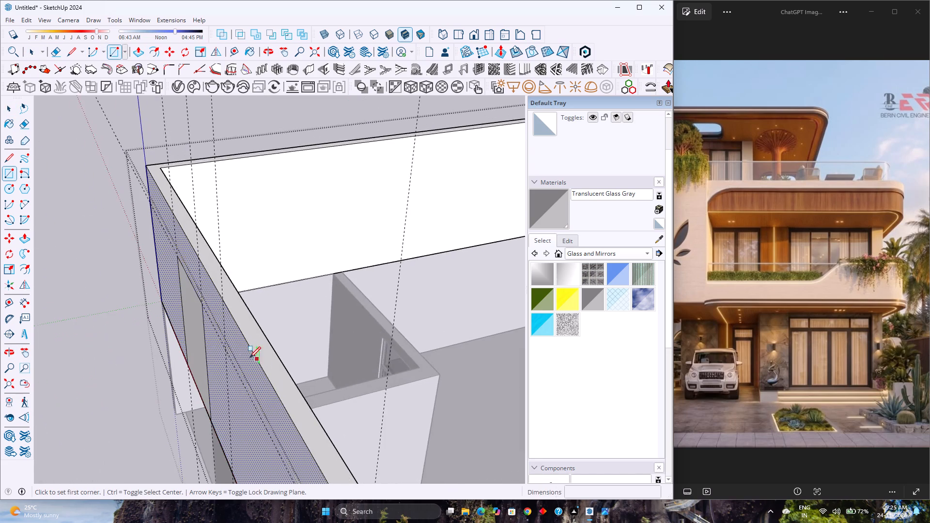
scroll(249, 358, up, 6)
middle_drag(215, 349, 380, 331)
middle_click(380, 331)
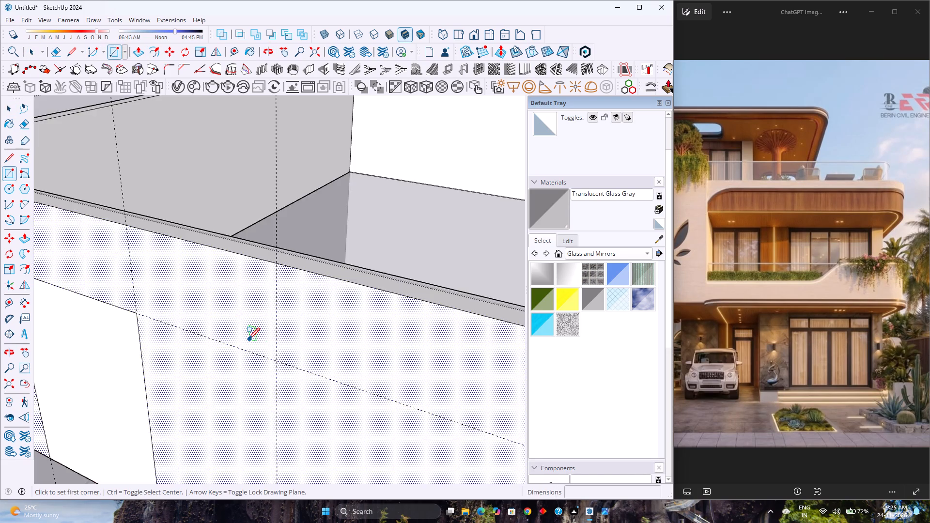
scroll(248, 339, down, 9)
middle_drag(217, 372, 251, 346)
middle_click(252, 344)
scroll(255, 341, down, 4)
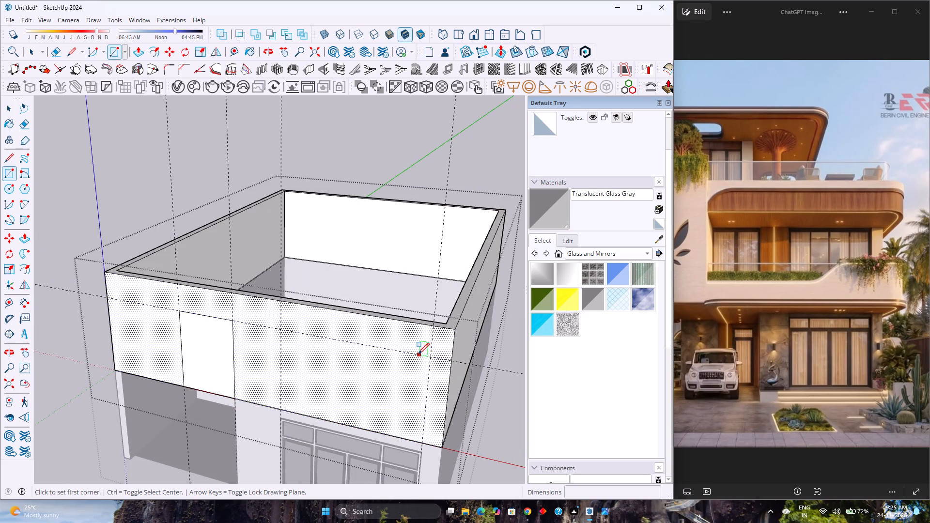
Move the vertical guide at the ground-floor window's nearer edge 2" from the frame's outer corner back onto the front wall face.
key(space)
click(422, 355)
middle_drag(407, 352, 346, 382)
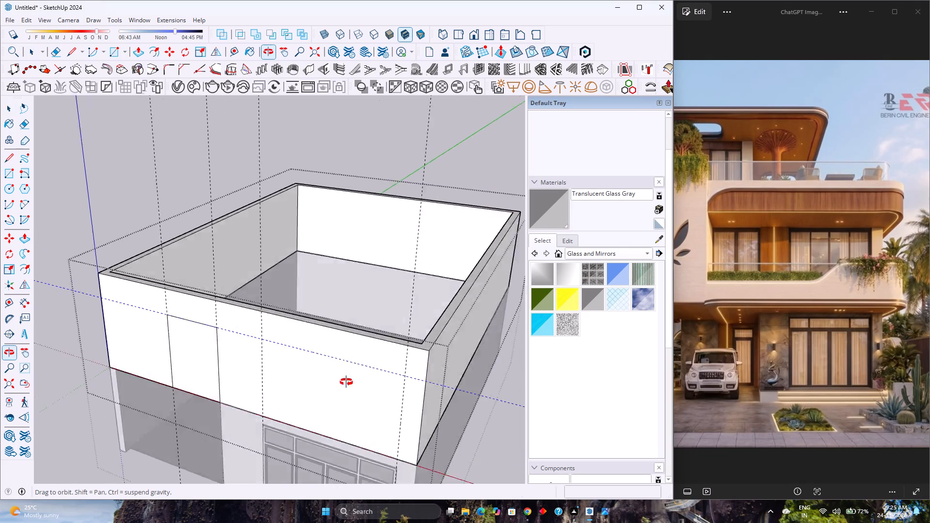
middle_drag(346, 382, 253, 328)
middle_click(253, 328)
middle_click(237, 346)
middle_click(238, 358)
middle_drag(240, 362, 251, 400)
middle_drag(197, 304, 402, 478)
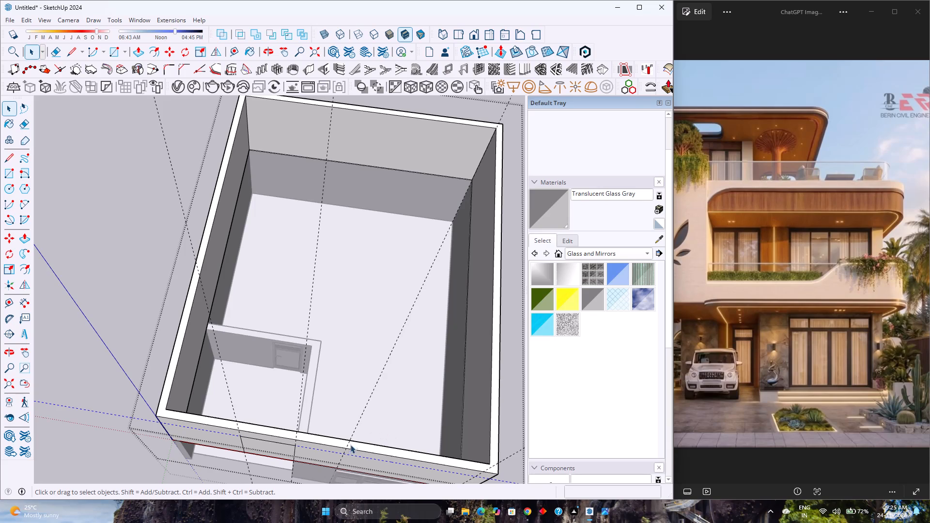
scroll(340, 466, up, 15)
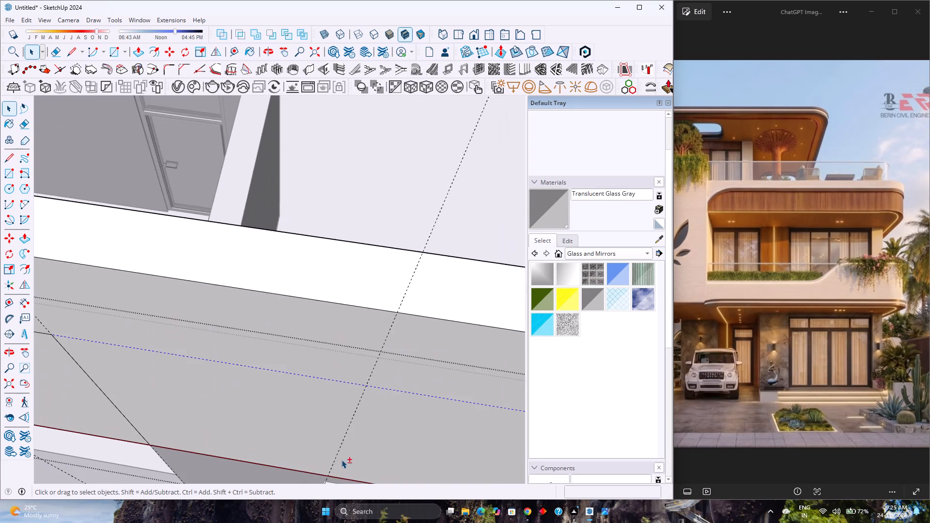
shift+middle_drag(340, 458, 288, 330)
middle_drag(295, 331, 248, 411)
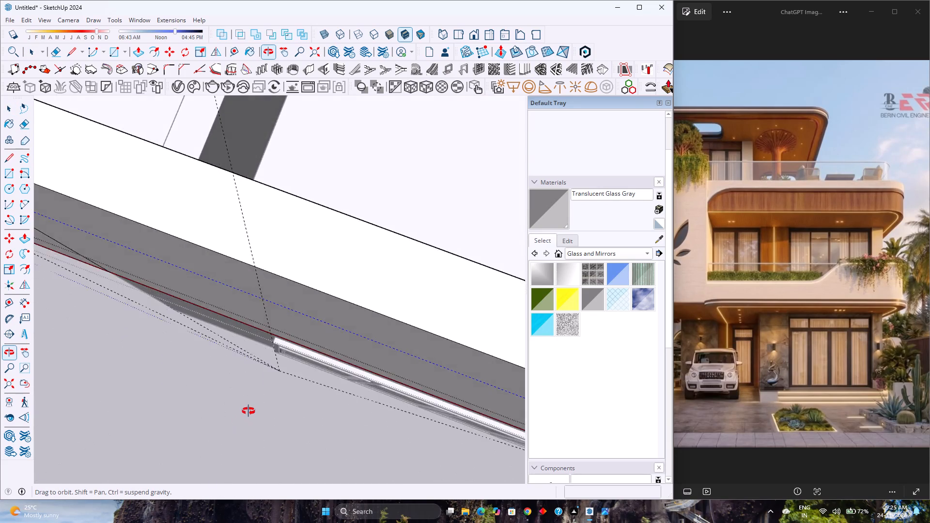
middle_drag(248, 411, 238, 418)
scroll(262, 342, up, 4)
scroll(270, 333, down, 3)
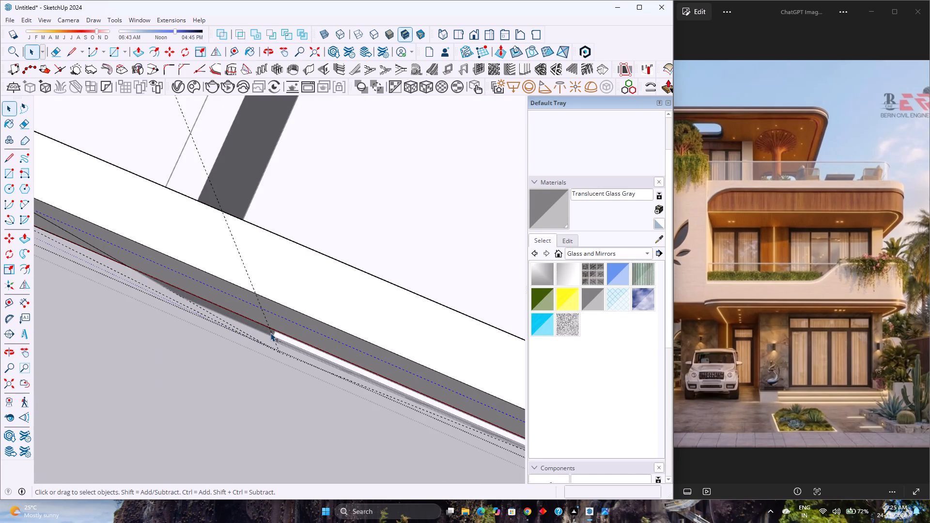
key(Escape)
click(270, 329)
scroll(270, 329, down, 4)
triple_click(270, 329)
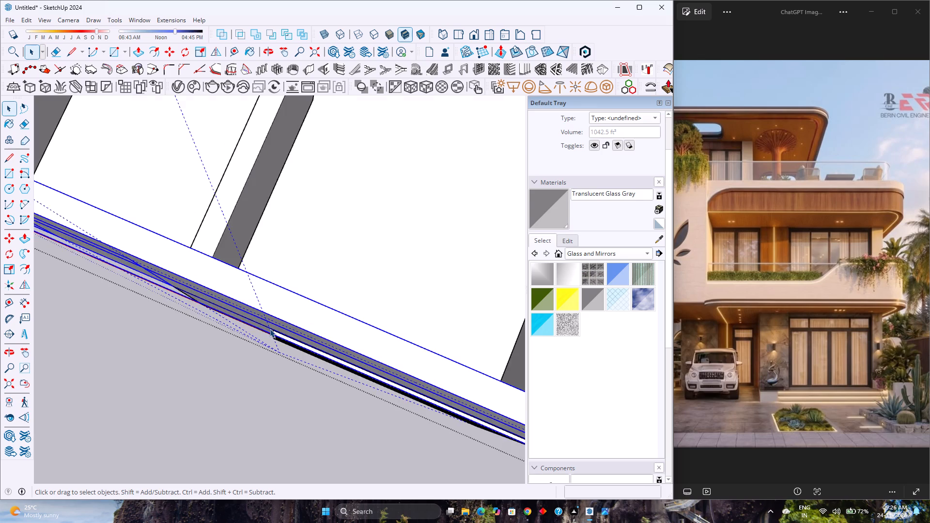
scroll(269, 329, down, 7)
scroll(273, 357, up, 4)
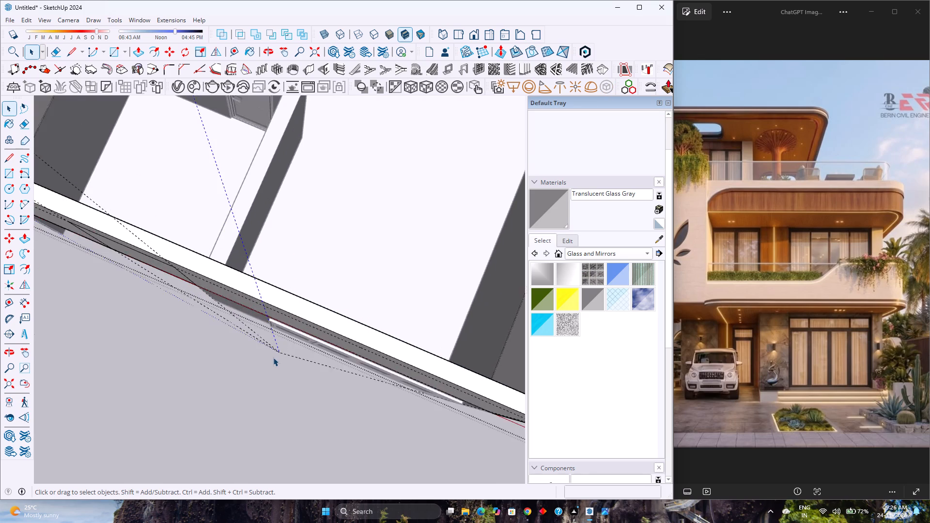
scroll(273, 340, up, 17)
scroll(260, 280, up, 4)
key(m)
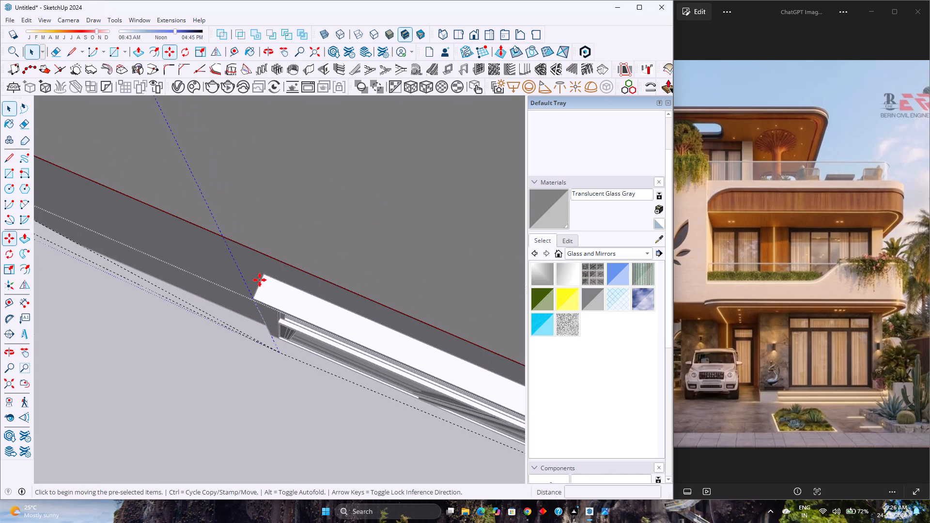
click(251, 299)
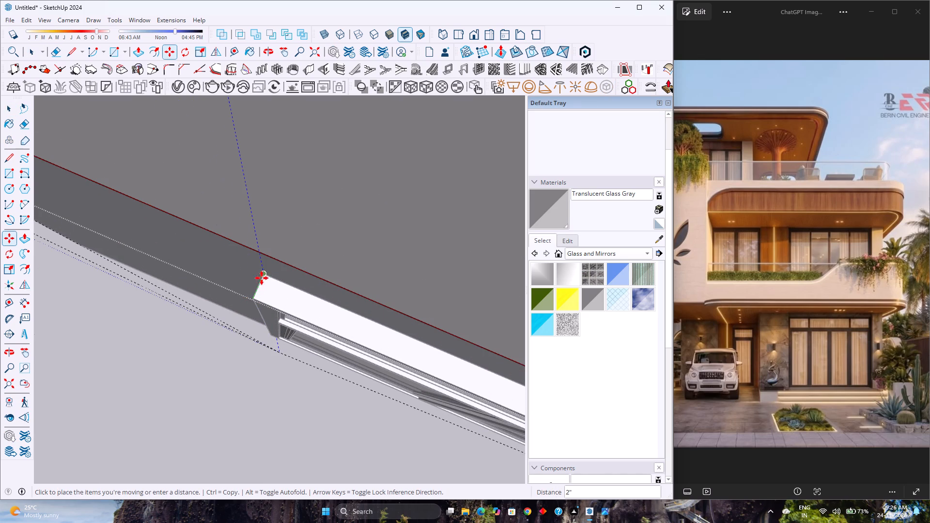
click(265, 276)
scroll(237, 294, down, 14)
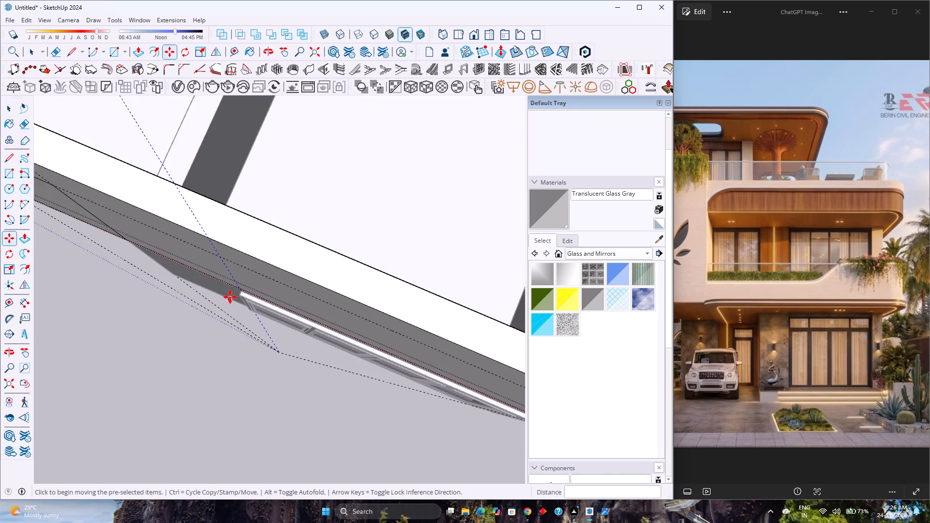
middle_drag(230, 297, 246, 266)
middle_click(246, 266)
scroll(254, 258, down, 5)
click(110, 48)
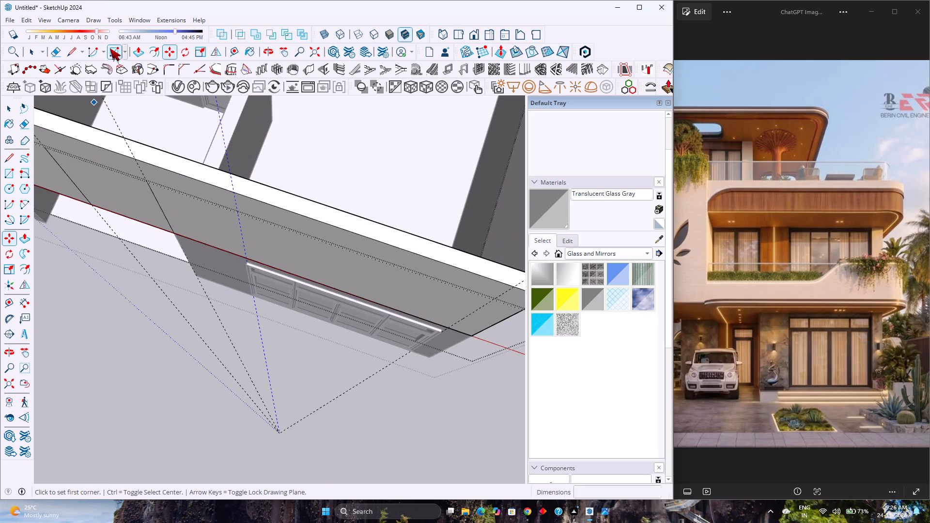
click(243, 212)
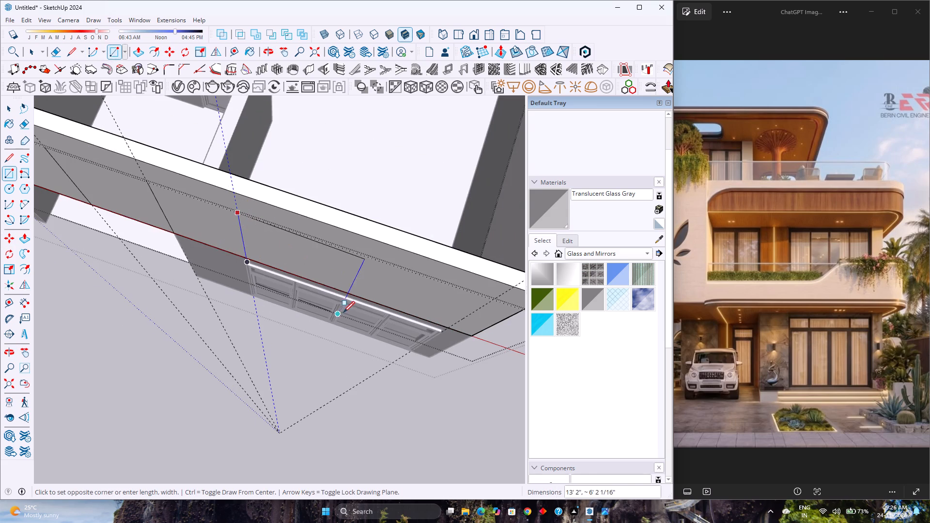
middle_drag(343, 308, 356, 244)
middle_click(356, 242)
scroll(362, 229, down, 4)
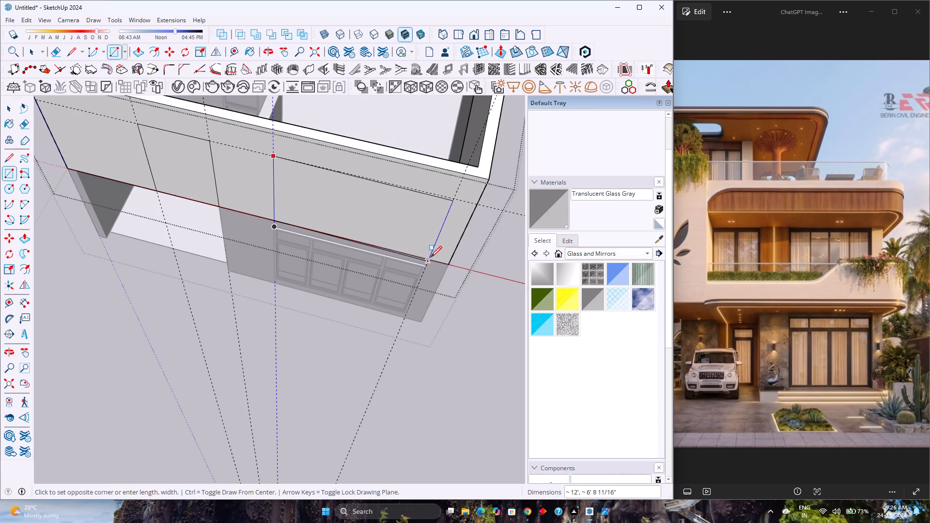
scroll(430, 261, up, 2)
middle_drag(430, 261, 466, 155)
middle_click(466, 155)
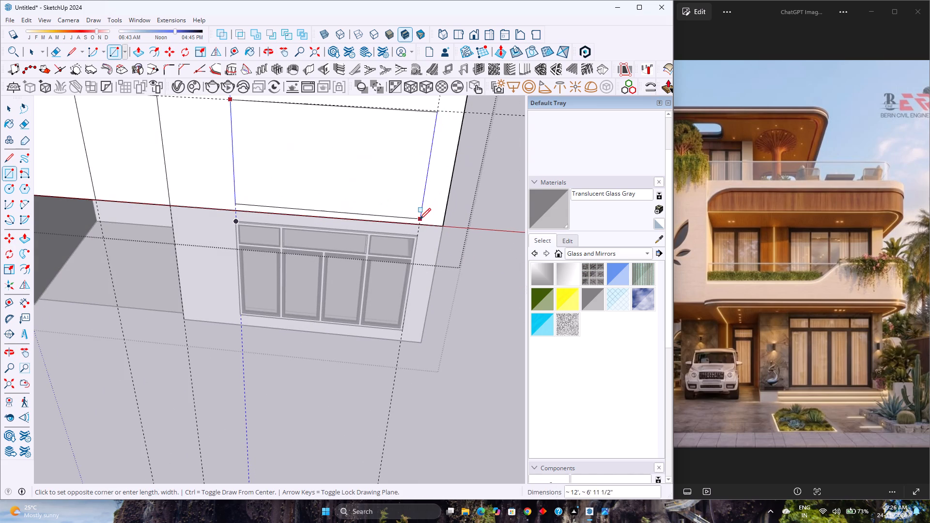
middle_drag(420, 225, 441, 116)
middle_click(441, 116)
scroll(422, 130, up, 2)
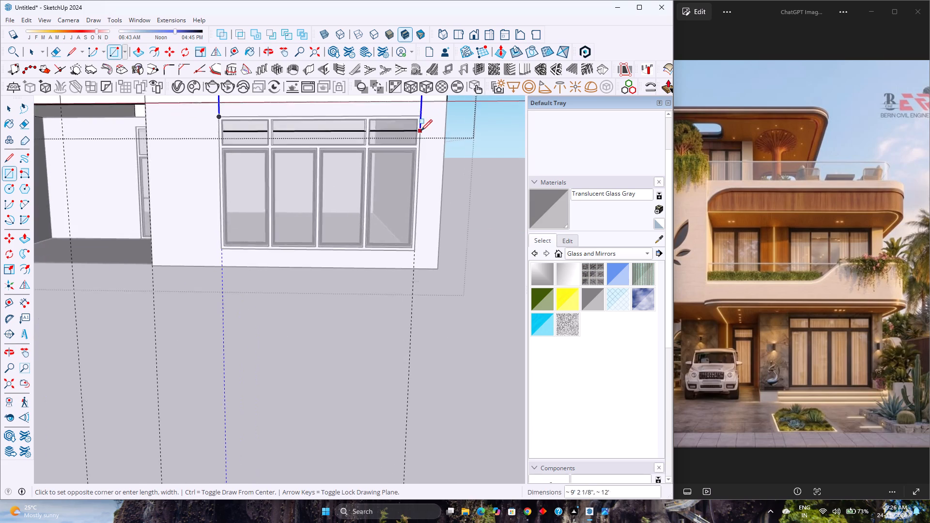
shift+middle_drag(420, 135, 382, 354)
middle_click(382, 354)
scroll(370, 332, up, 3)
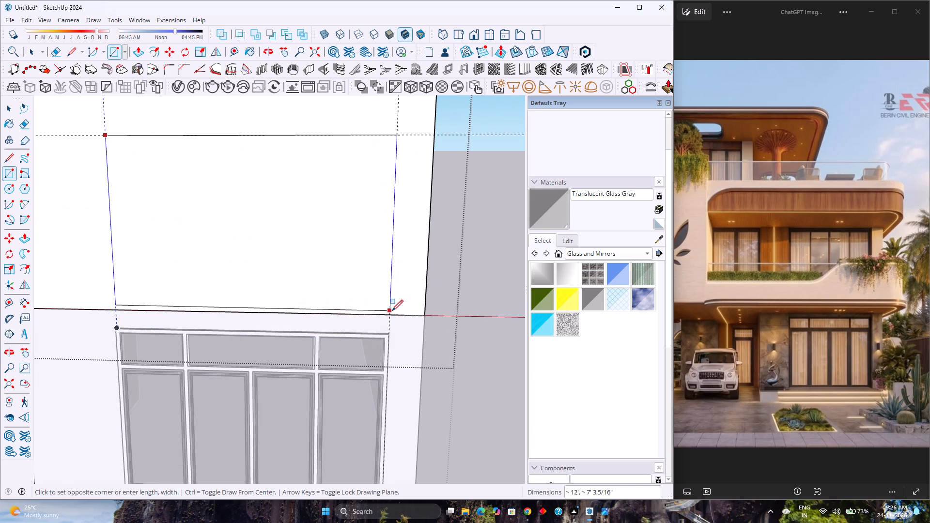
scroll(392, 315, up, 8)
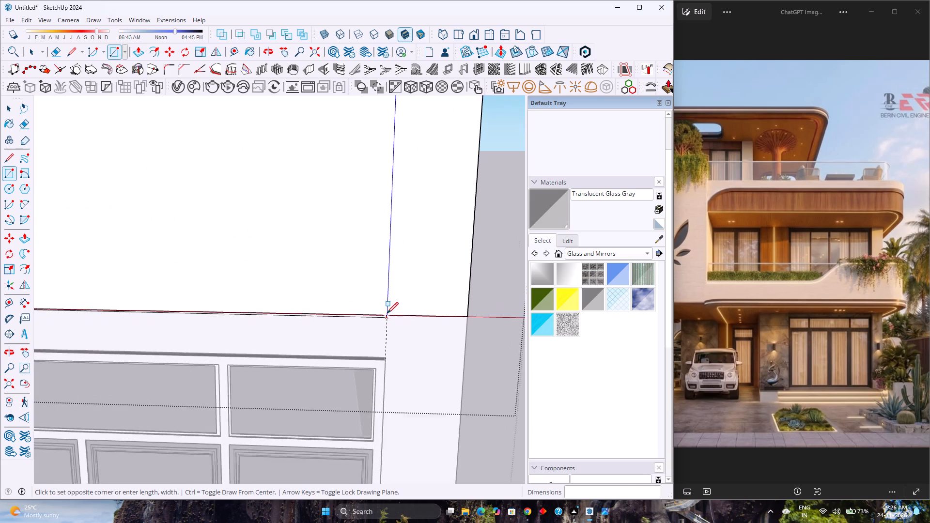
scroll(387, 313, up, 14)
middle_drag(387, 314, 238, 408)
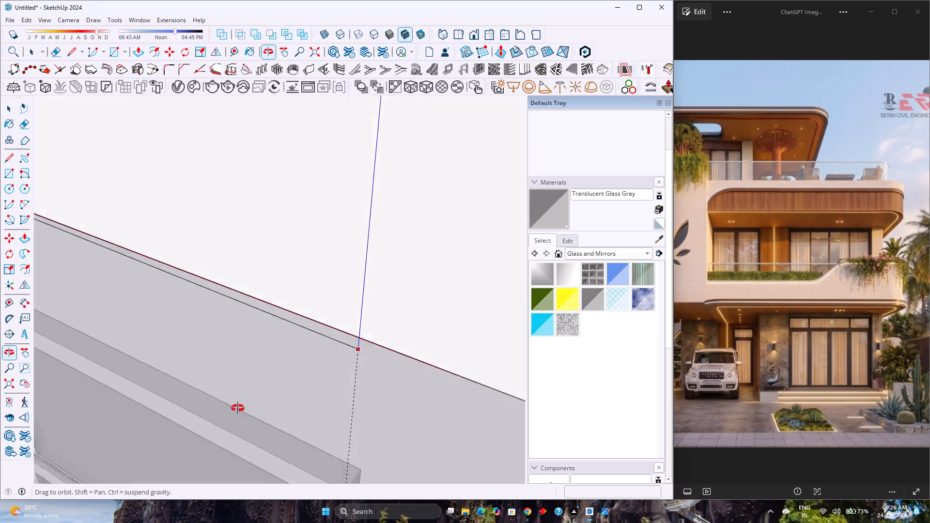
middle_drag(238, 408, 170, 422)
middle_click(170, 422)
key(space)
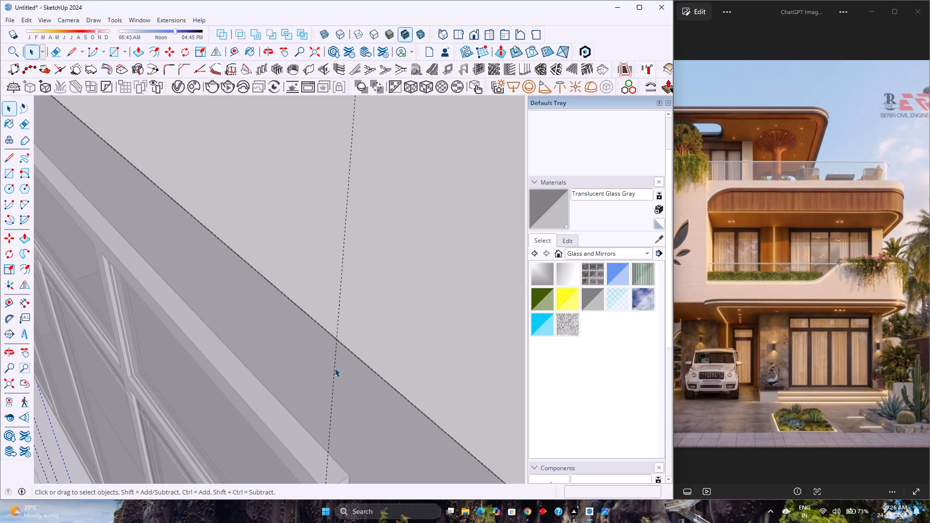
Move the vertical guide at the ground-floor window's edge nearest the building corner 2" back onto the front wall face.
click(335, 369)
key(m)
scroll(334, 368, down, 5)
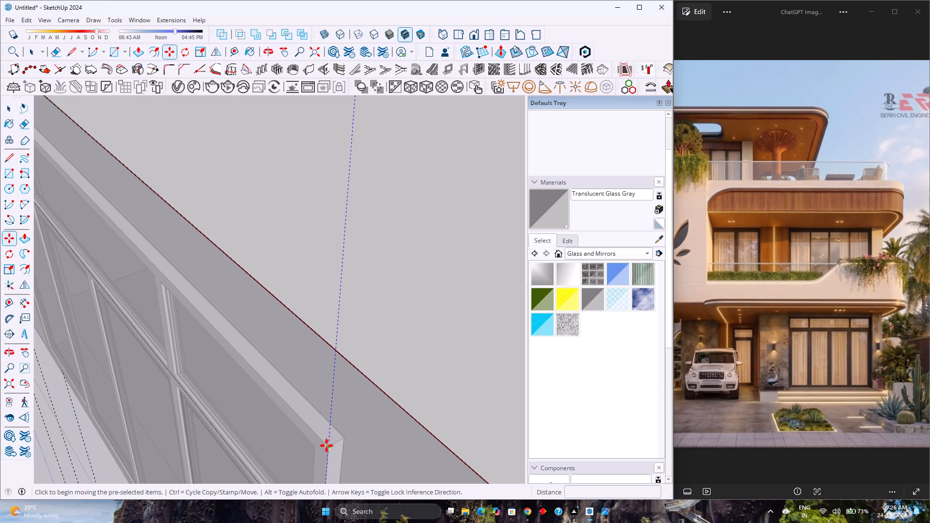
click(326, 447)
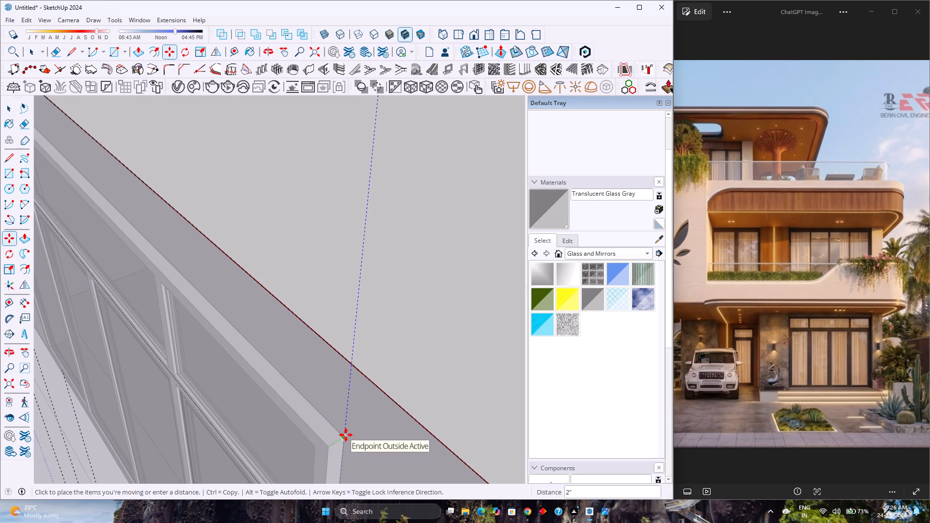
key(Left)
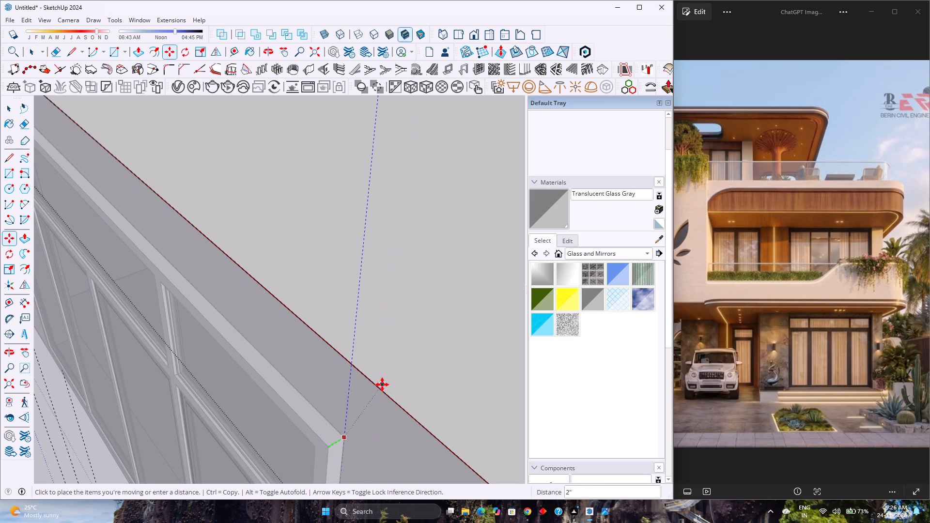
click(383, 383)
Draw a 12'-wide rectangle above the ground-floor window, between its two edge guides, from the horizontal guide down to the upper wall's bottom edge.
scroll(379, 381, down, 9)
scroll(280, 346, down, 2)
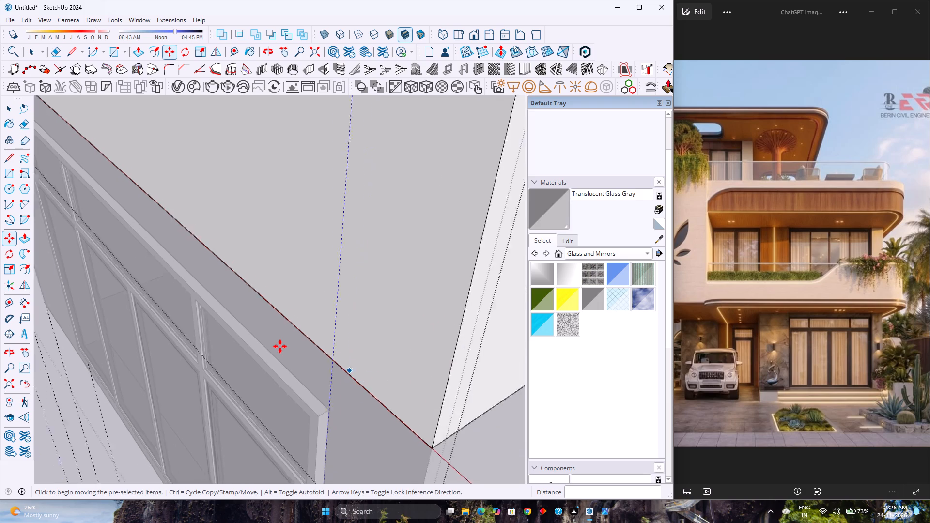
scroll(280, 346, down, 11)
middle_drag(280, 346, 351, 338)
middle_click(352, 338)
scroll(361, 336, down, 8)
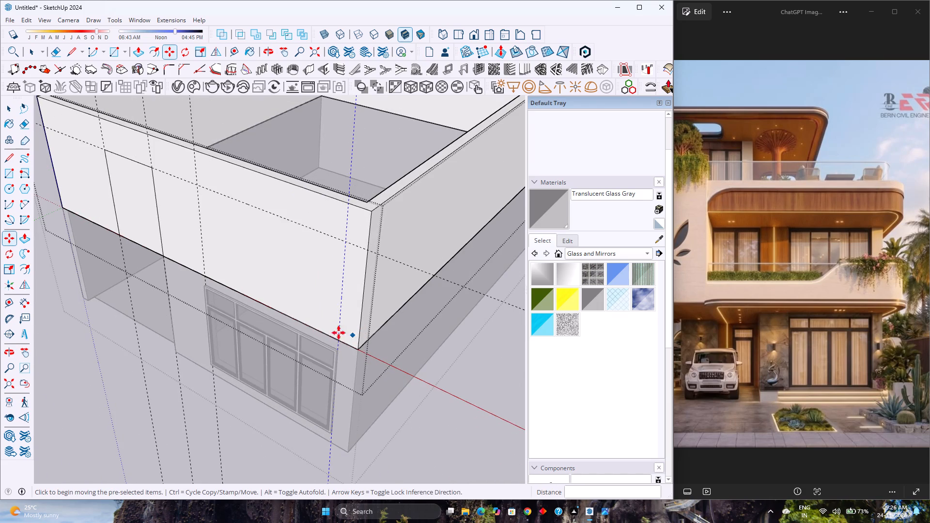
click(117, 57)
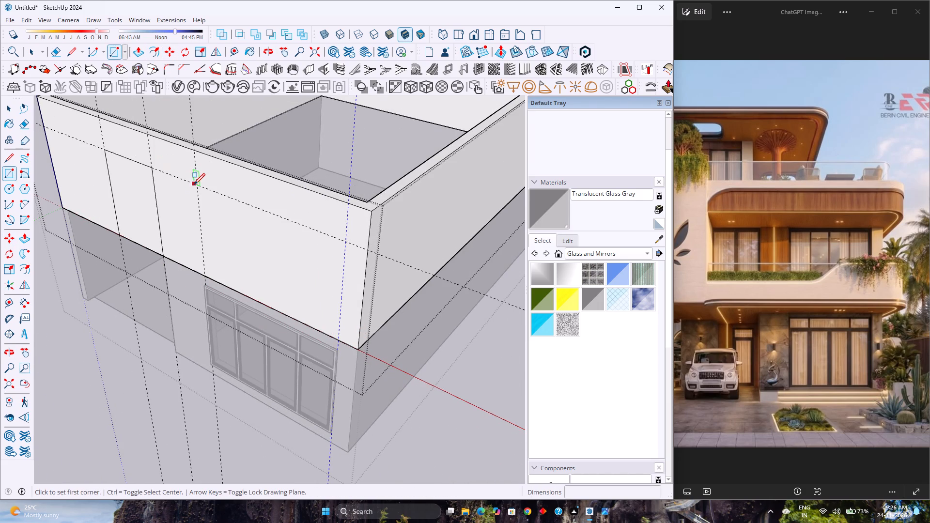
click(200, 185)
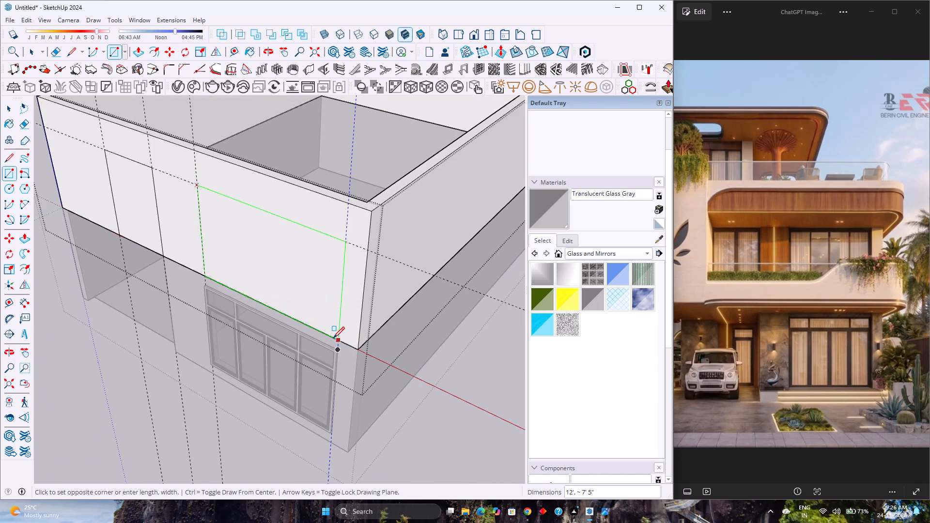
click(338, 340)
Push the wide rectangle and the narrower one over the carport 9" through the upper front wall to cut both openings.
middle_drag(267, 313, 356, 246)
middle_click(357, 245)
scroll(345, 210, up, 3)
shift+middle_drag(345, 210, 342, 310)
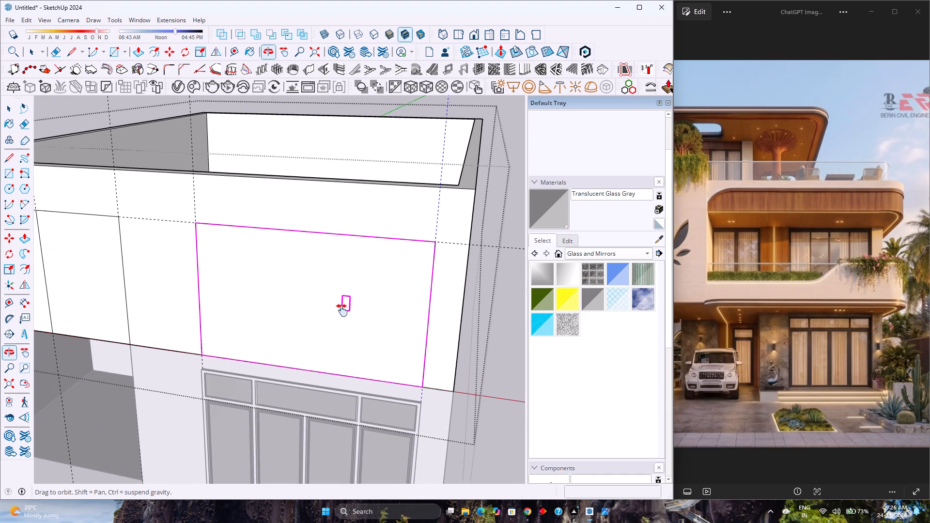
shift+middle_click(342, 311)
shift+middle_drag(342, 310, 342, 311)
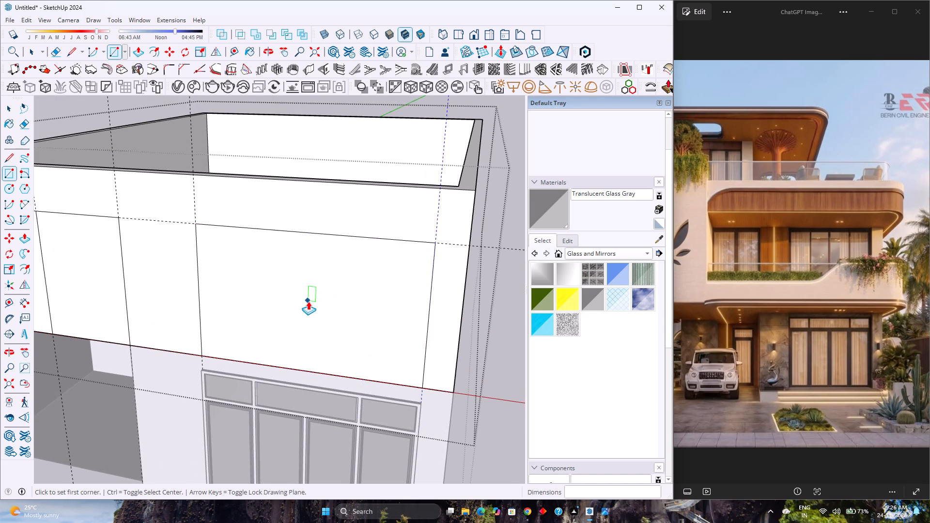
key(p)
click(316, 284)
click(326, 270)
scroll(327, 269, down, 3)
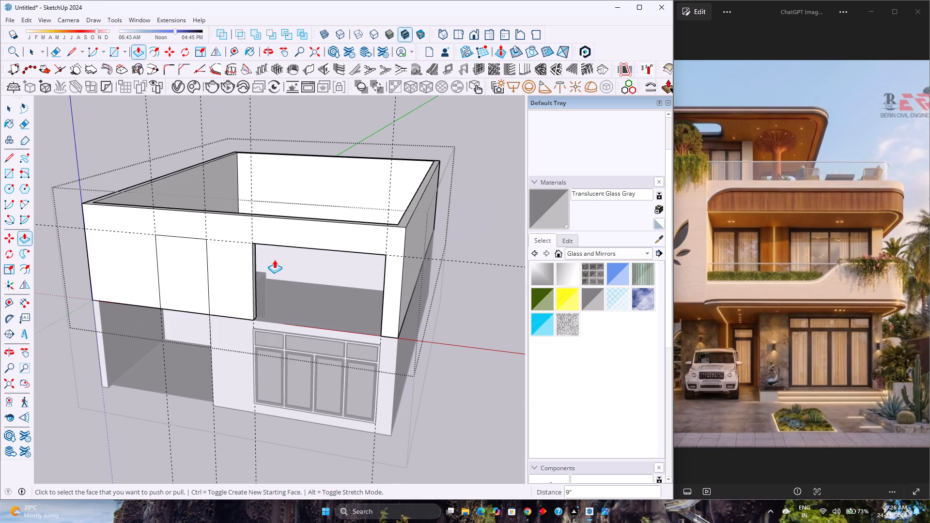
double_click(194, 260)
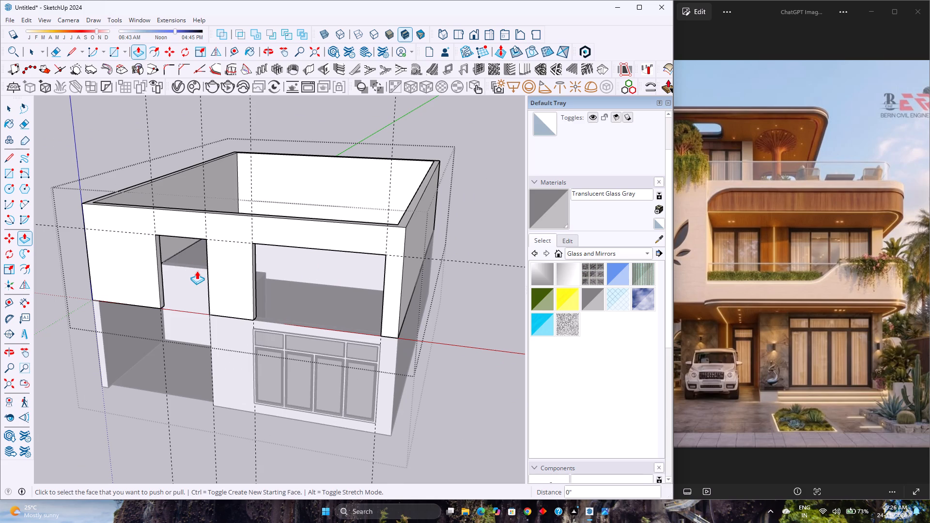
scroll(198, 275, down, 2)
middle_drag(198, 277, 224, 262)
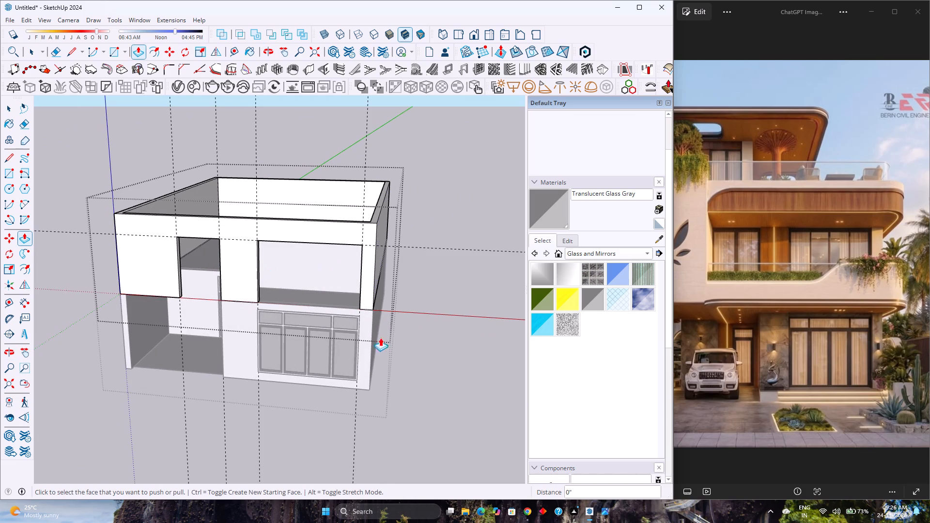
key(space)
Search 3D Warehouse for "4 sliding door".
scroll(244, 215, up, 4)
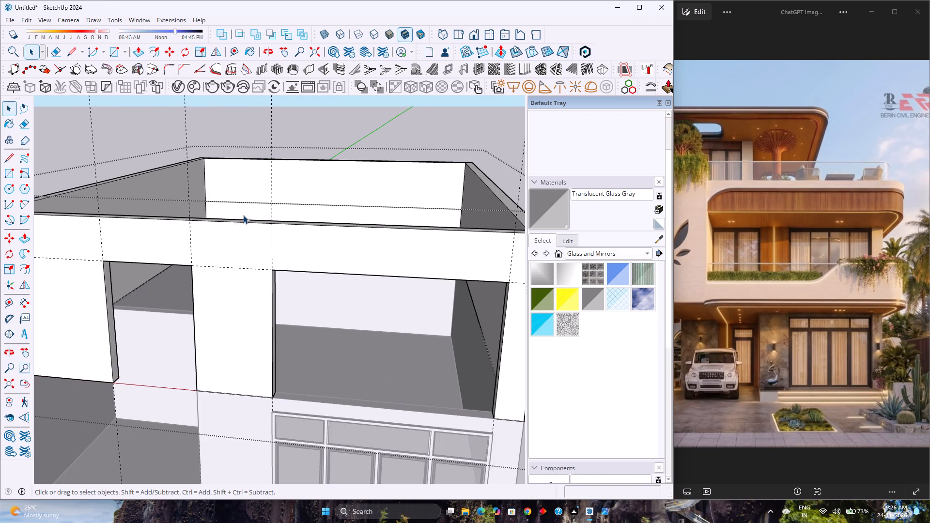
click(133, 18)
click(188, 94)
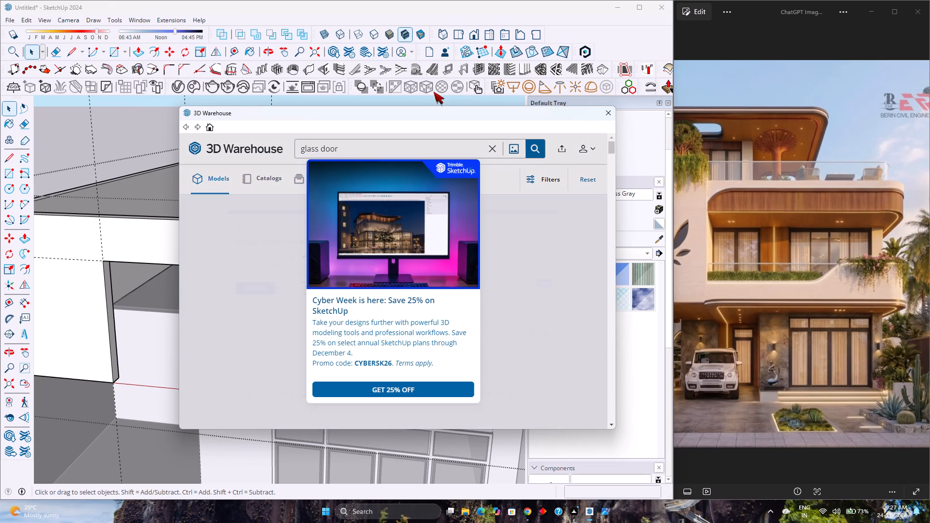
click(471, 167)
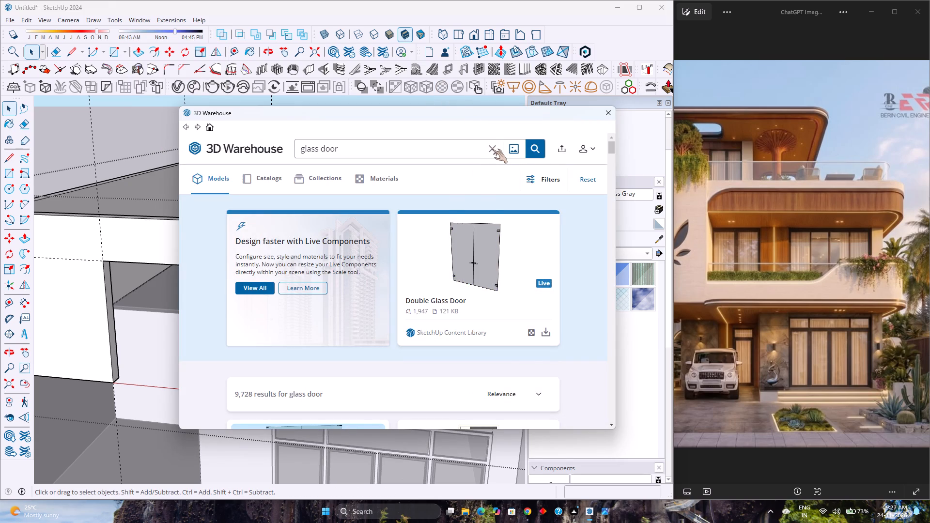
click(492, 149)
click(445, 152)
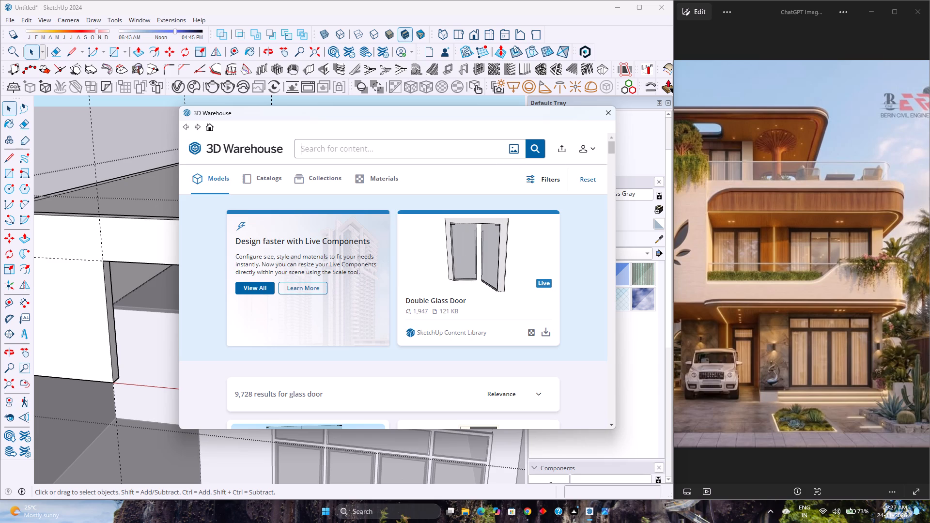
text(4 sliding)
key(space)
text(door)
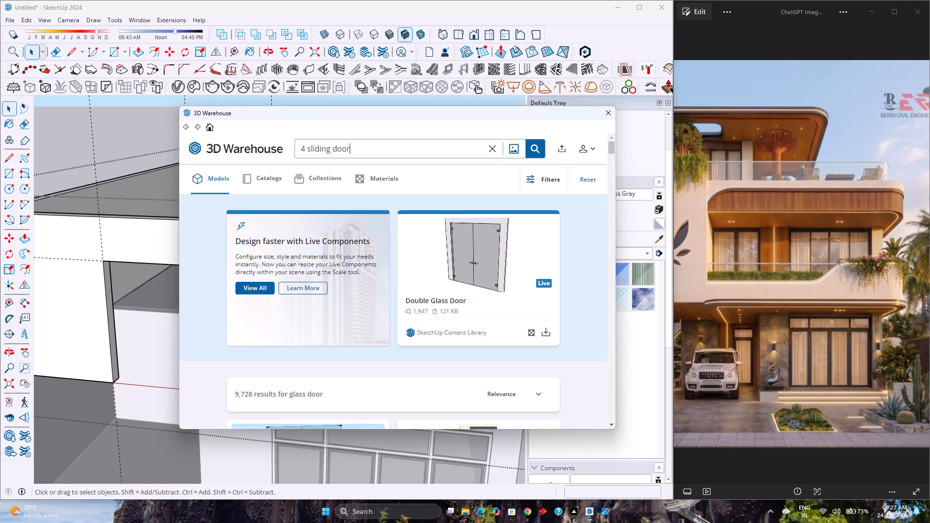
key(Return)
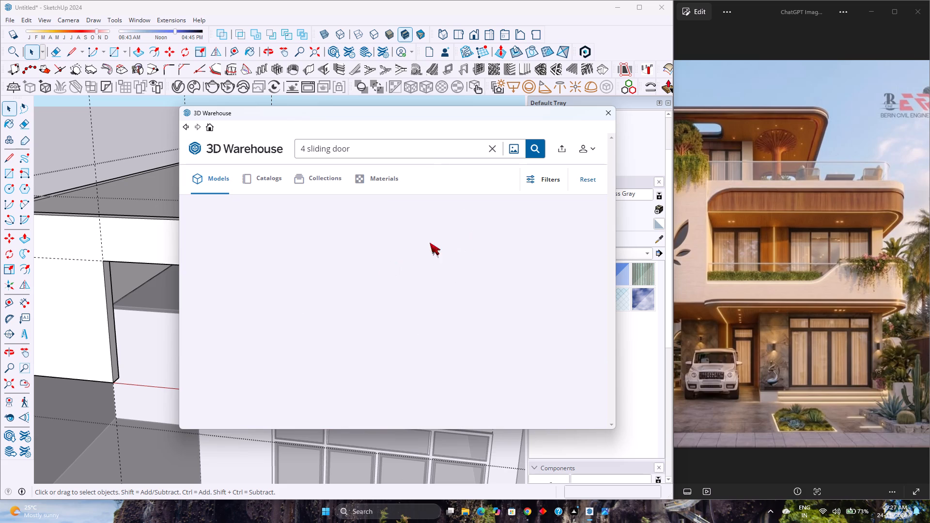
Browse the "4 sliding door" results in 3D Warehouse for a four-panel sliding door that suits the villa's upper-storey front openings.
scroll(421, 283, down, 4)
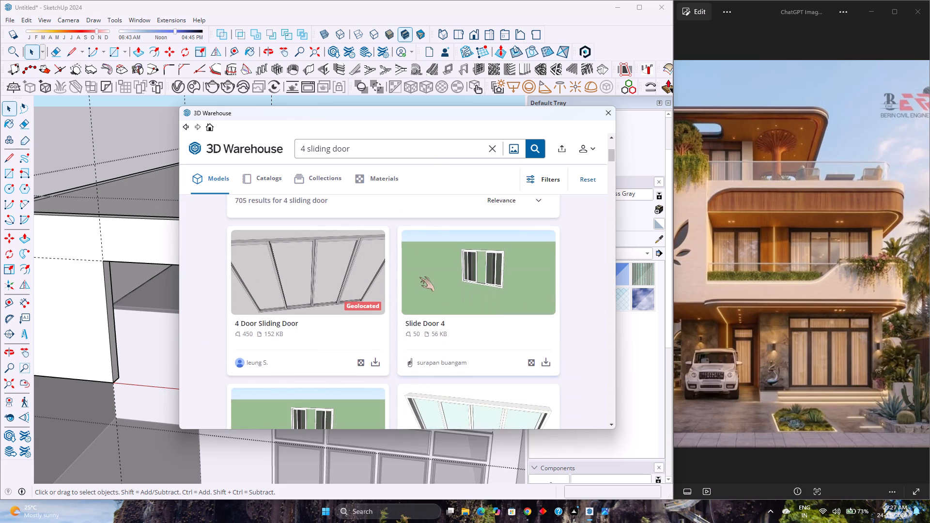
scroll(419, 277, down, 7)
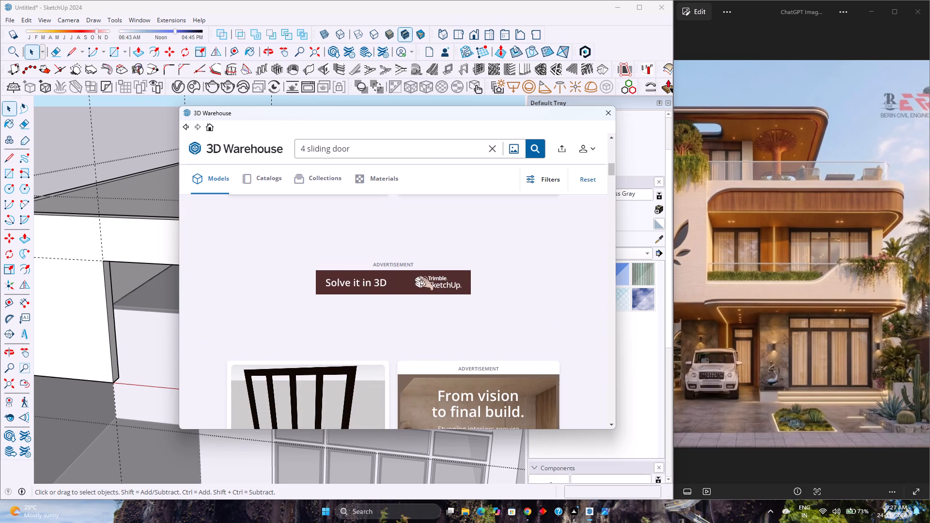
scroll(418, 276, down, 10)
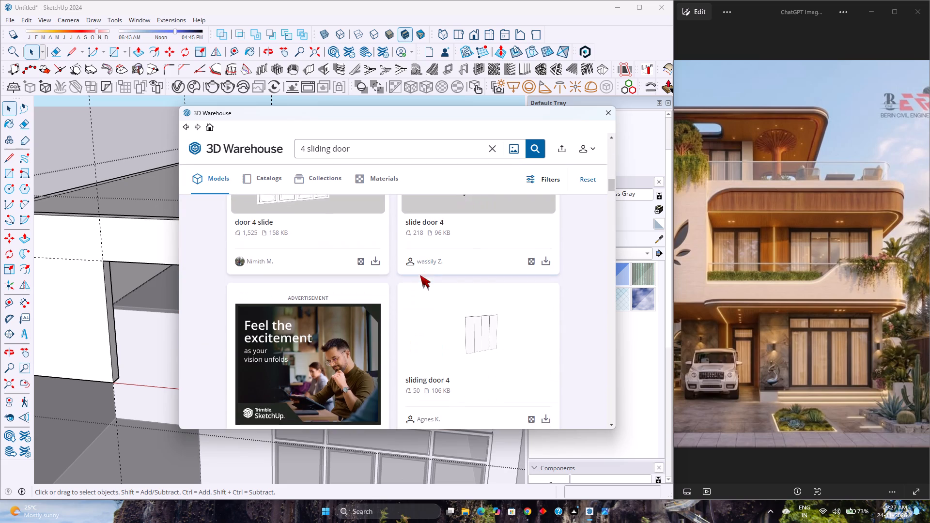
scroll(420, 275, down, 2)
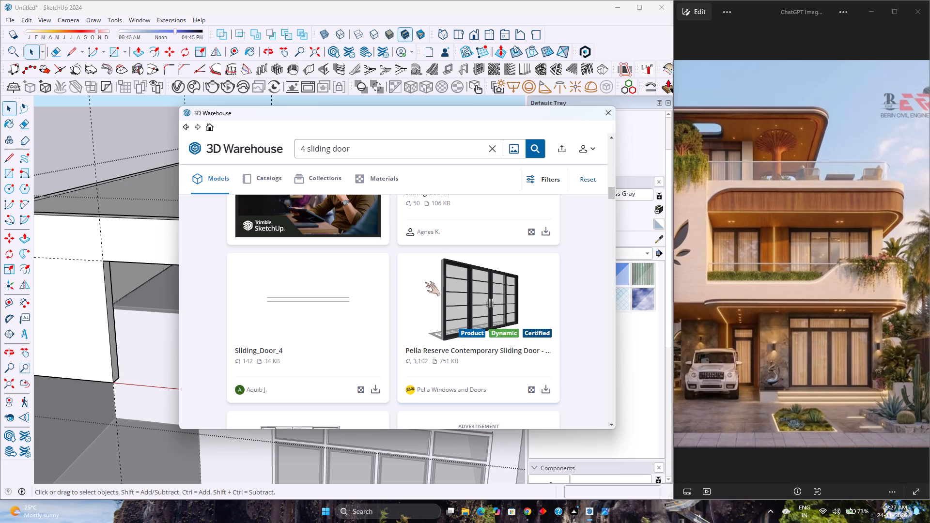
scroll(425, 282, down, 10)
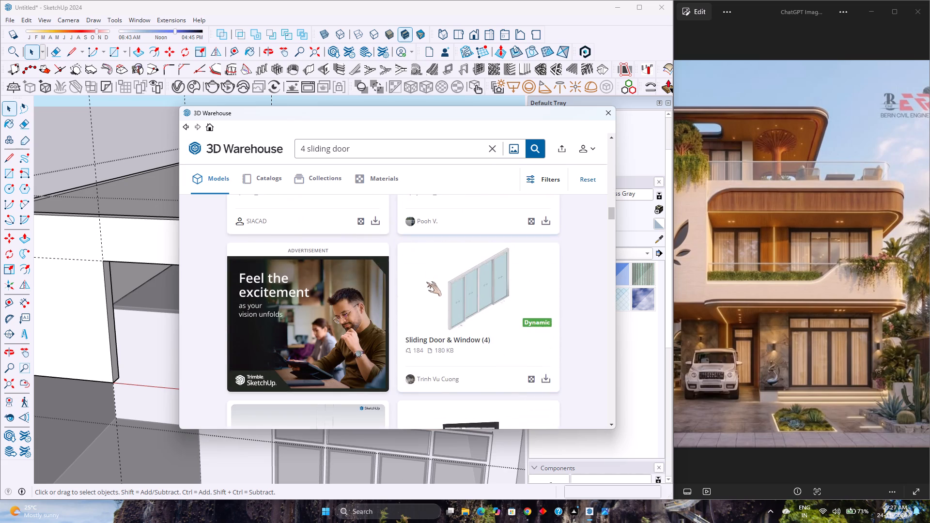
scroll(426, 282, down, 7)
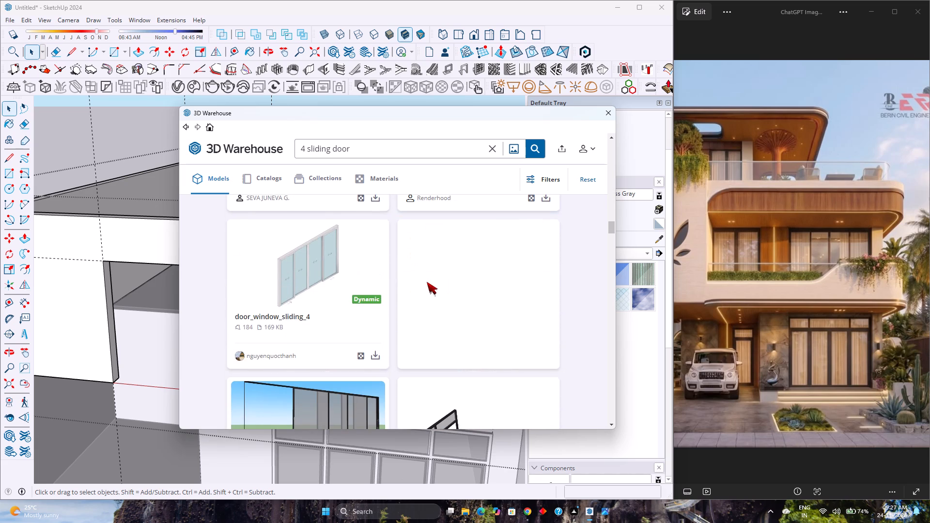
scroll(427, 282, down, 4)
scroll(427, 282, up, 4)
scroll(427, 282, down, 2)
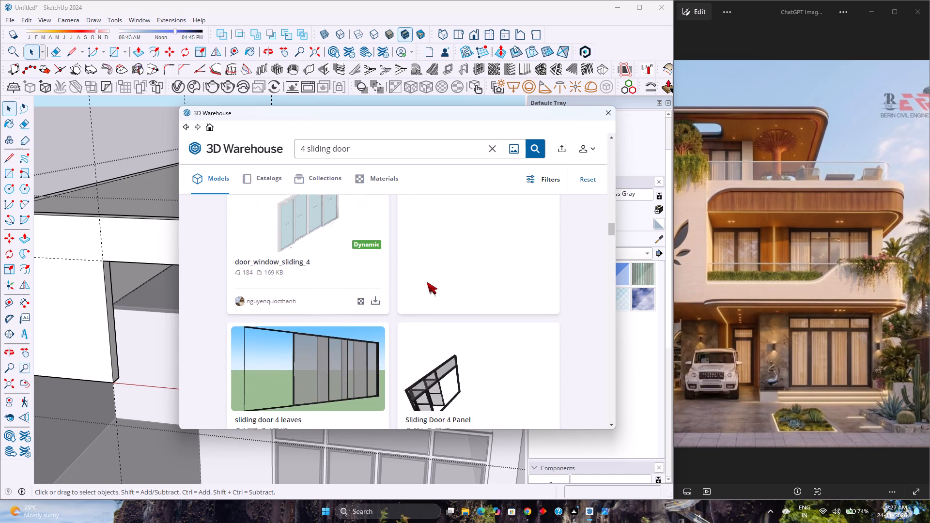
scroll(427, 282, down, 2)
scroll(427, 282, up, 3)
scroll(427, 282, down, 4)
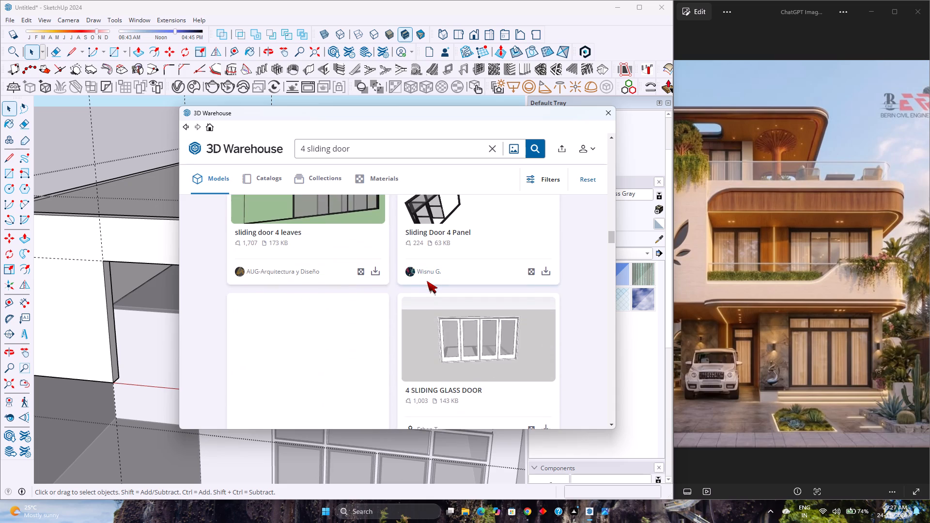
scroll(427, 281, down, 4)
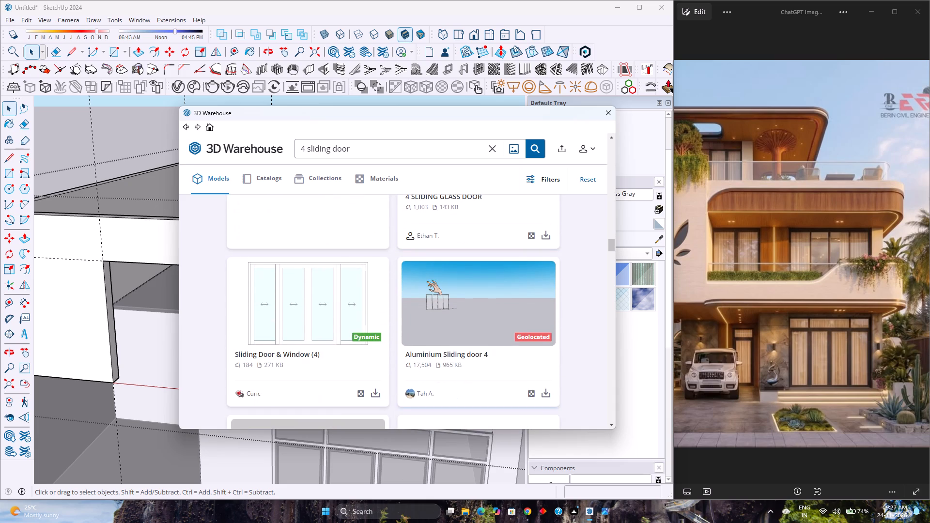
scroll(427, 280, down, 6)
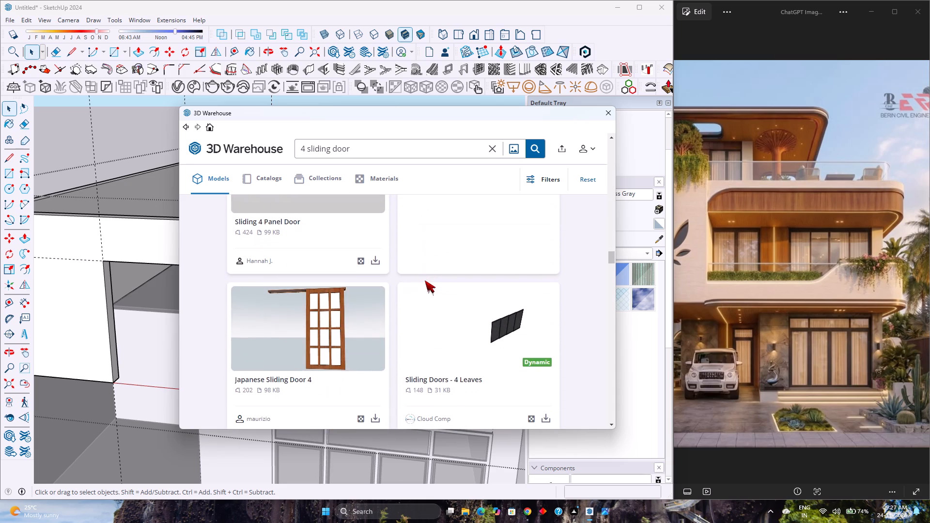
scroll(425, 280, down, 4)
scroll(433, 279, up, 2)
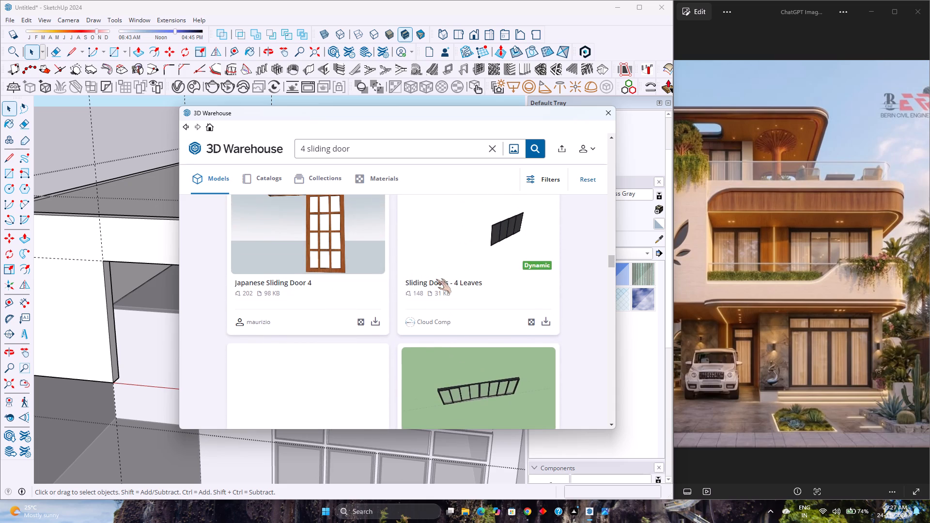
scroll(436, 279, down, 6)
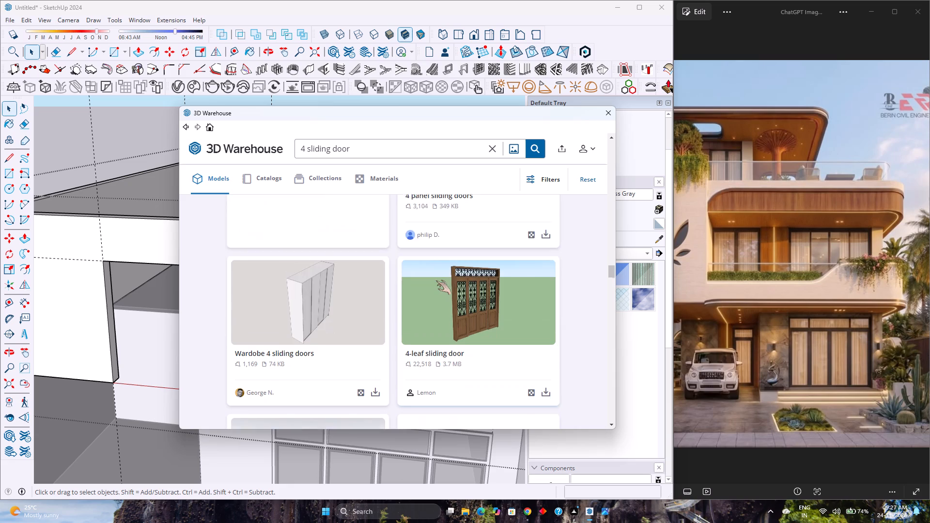
scroll(436, 280, down, 3)
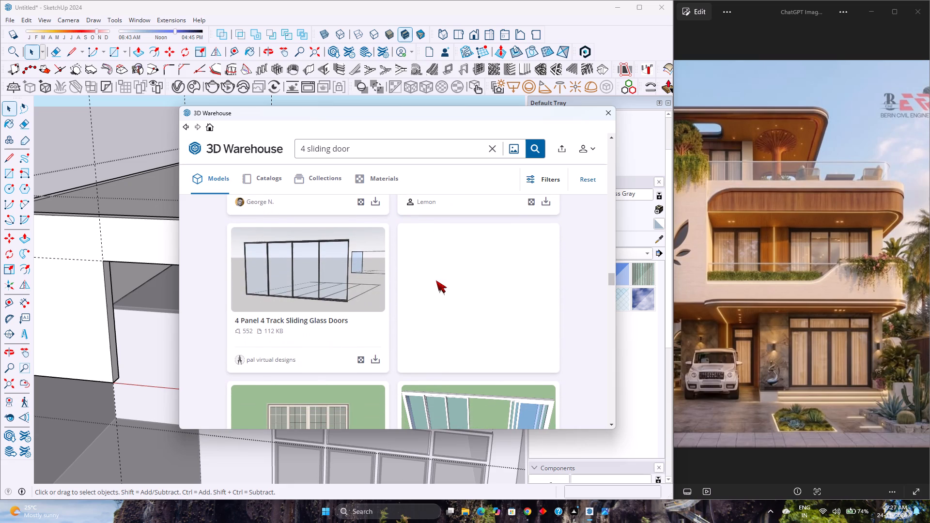
scroll(436, 280, down, 14)
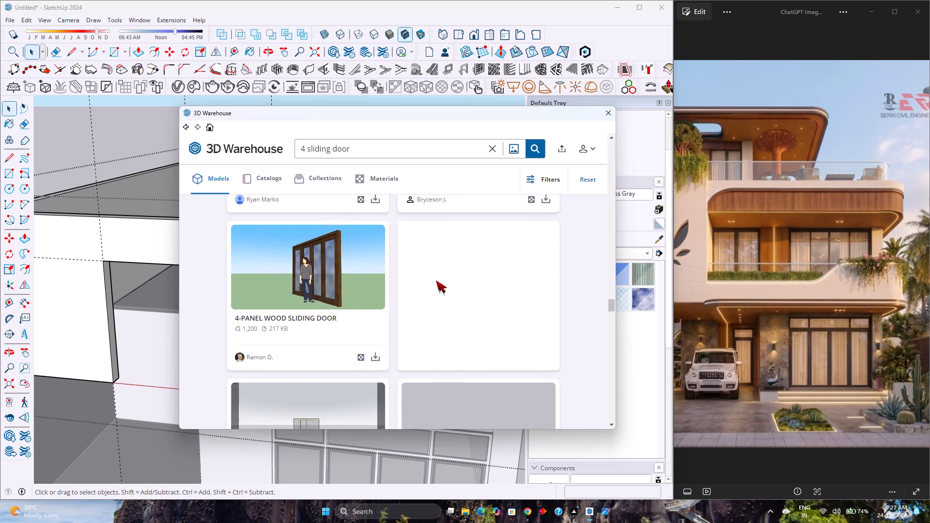
scroll(436, 280, down, 8)
scroll(436, 280, up, 1)
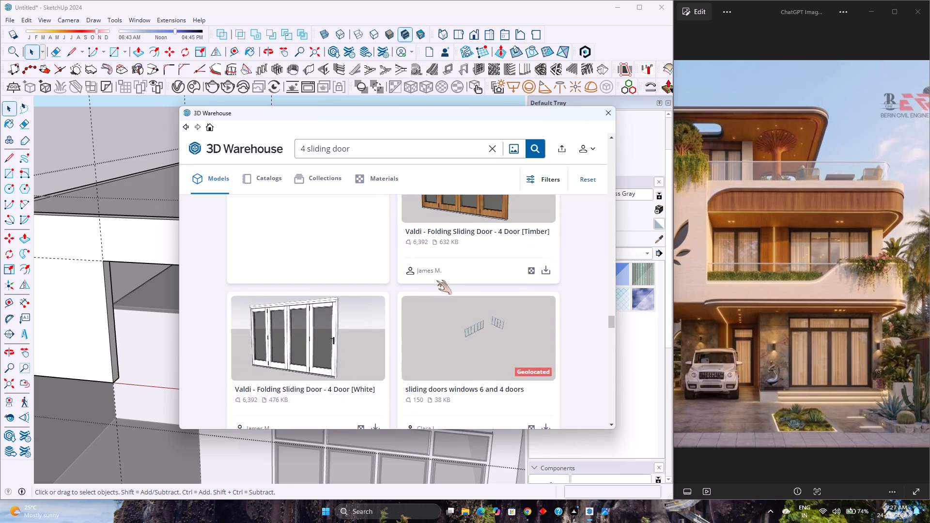
scroll(436, 280, down, 9)
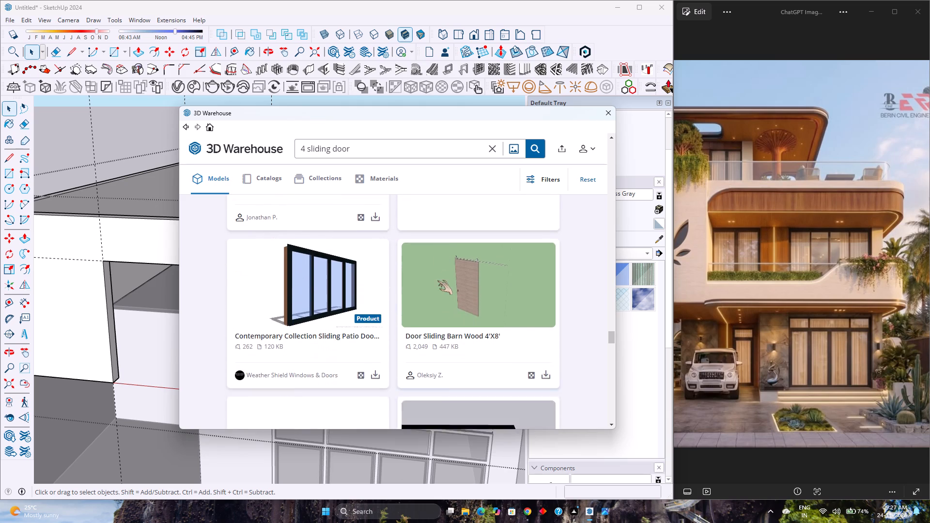
scroll(438, 280, down, 9)
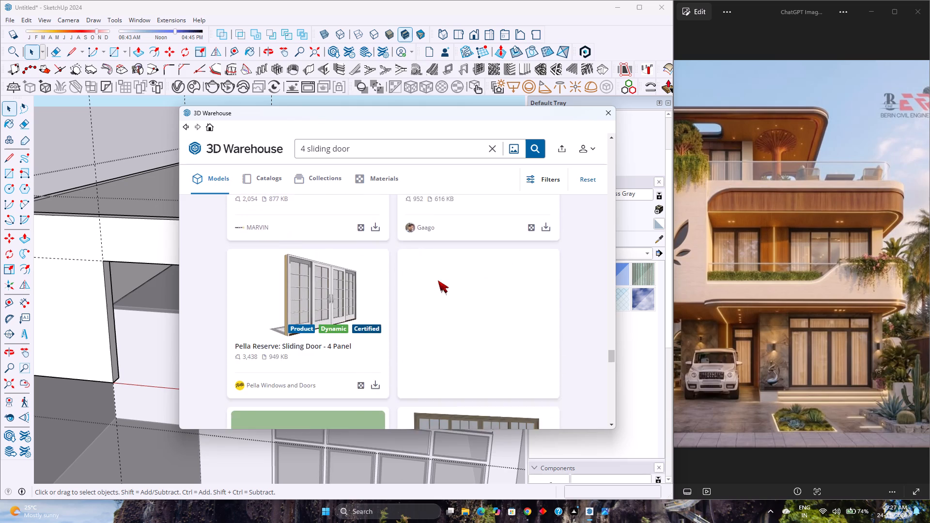
scroll(438, 280, down, 5)
scroll(438, 280, up, 2)
scroll(438, 280, down, 5)
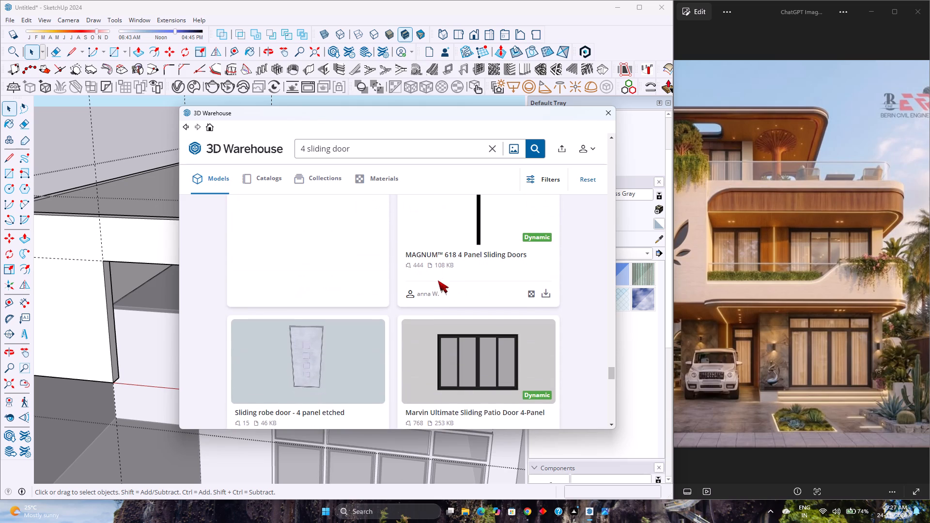
scroll(438, 280, down, 2)
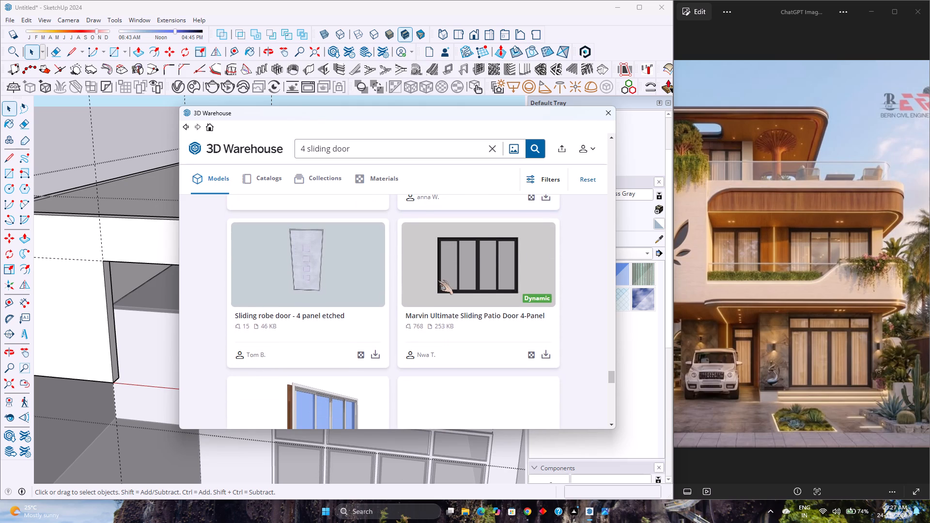
scroll(438, 280, down, 3)
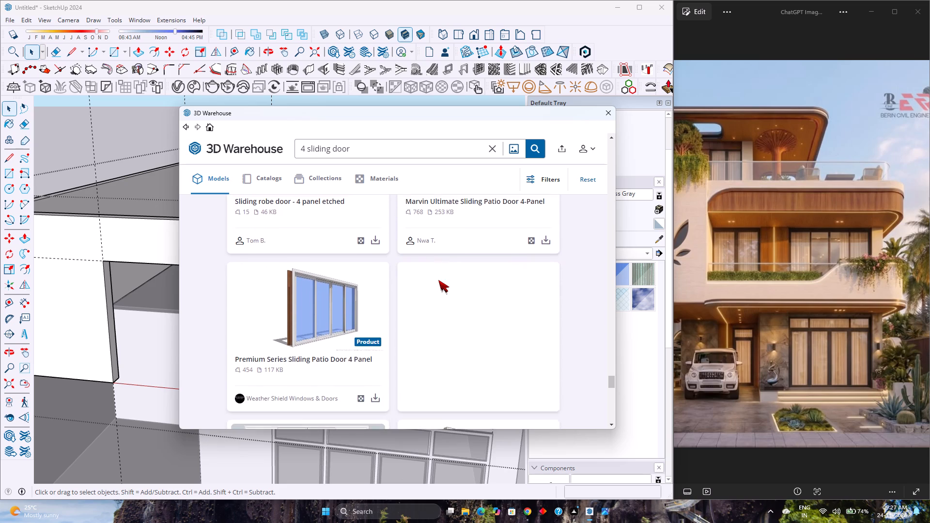
scroll(438, 280, down, 6)
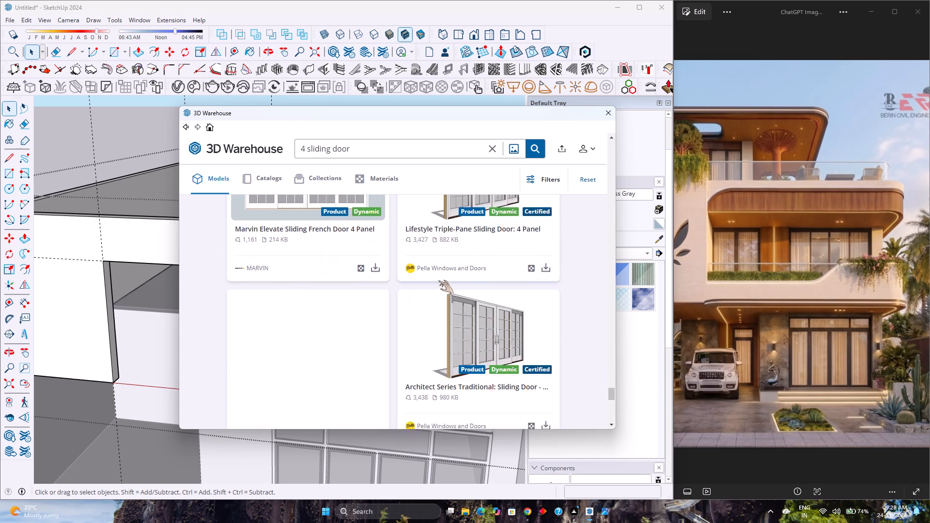
scroll(438, 280, down, 2)
scroll(438, 280, up, 2)
scroll(438, 280, down, 5)
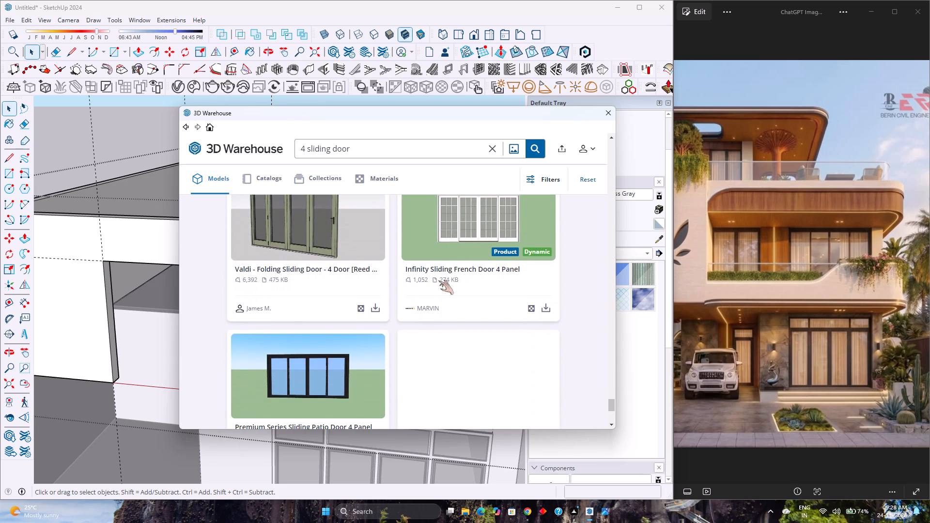
scroll(438, 280, down, 7)
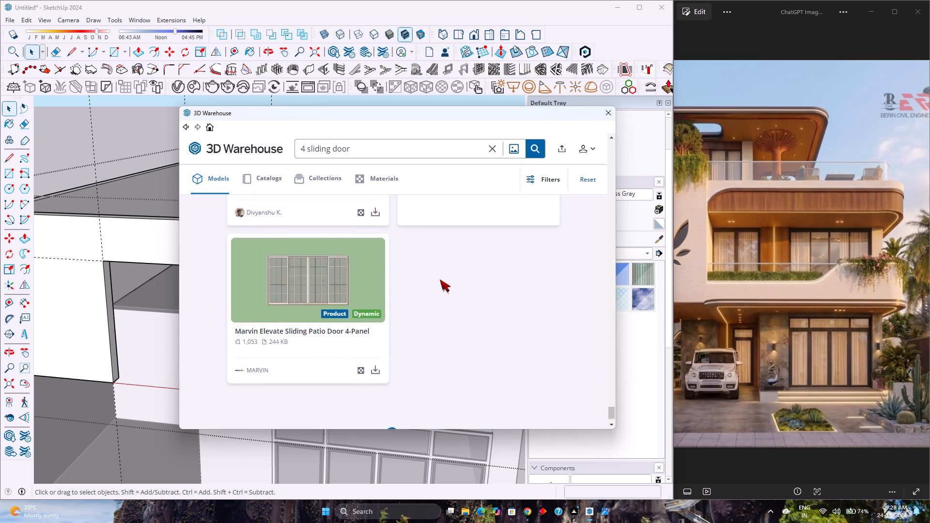
scroll(440, 279, down, 2)
scroll(440, 278, up, 1)
scroll(440, 278, down, 1)
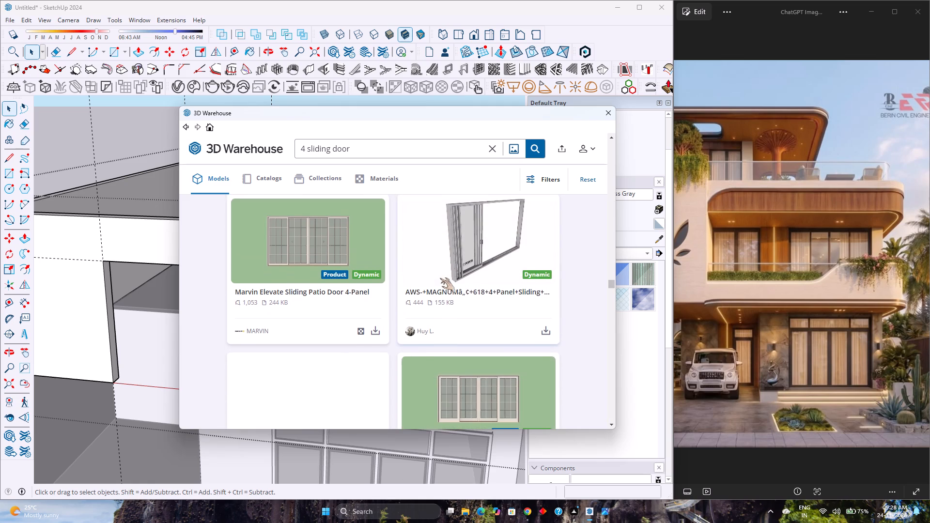
scroll(440, 278, down, 2)
scroll(440, 278, up, 1)
scroll(440, 278, down, 3)
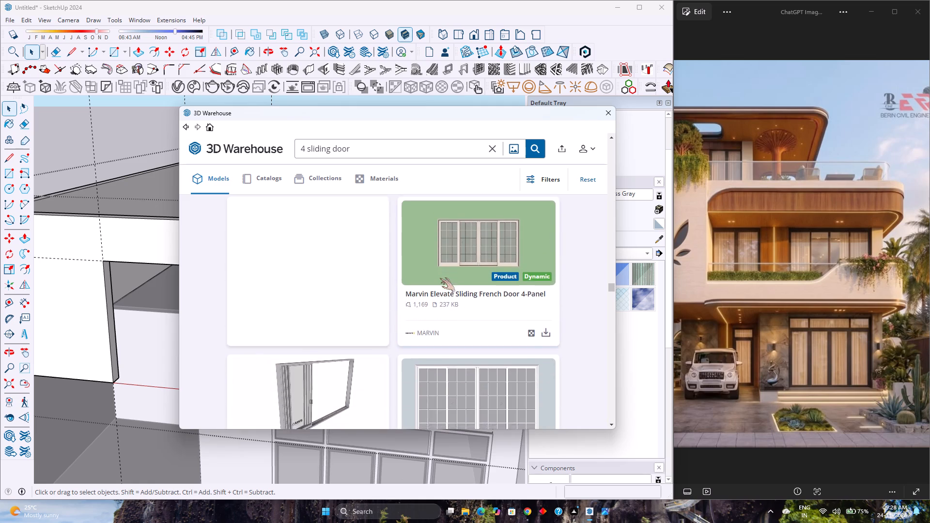
scroll(440, 278, down, 8)
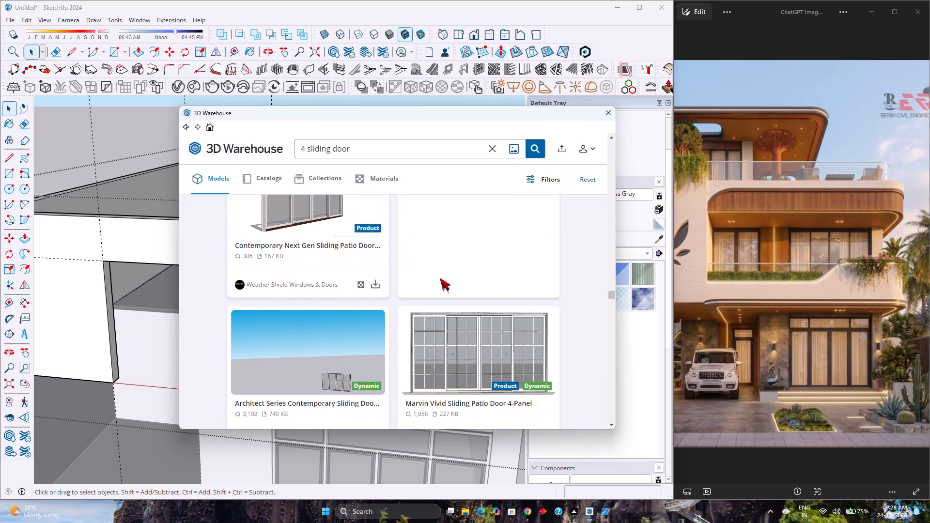
scroll(440, 278, down, 7)
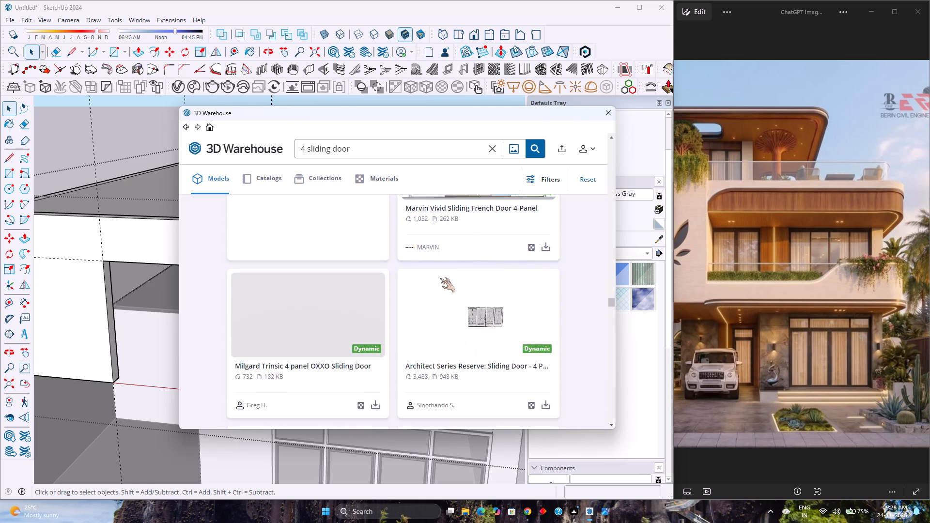
scroll(440, 278, down, 6)
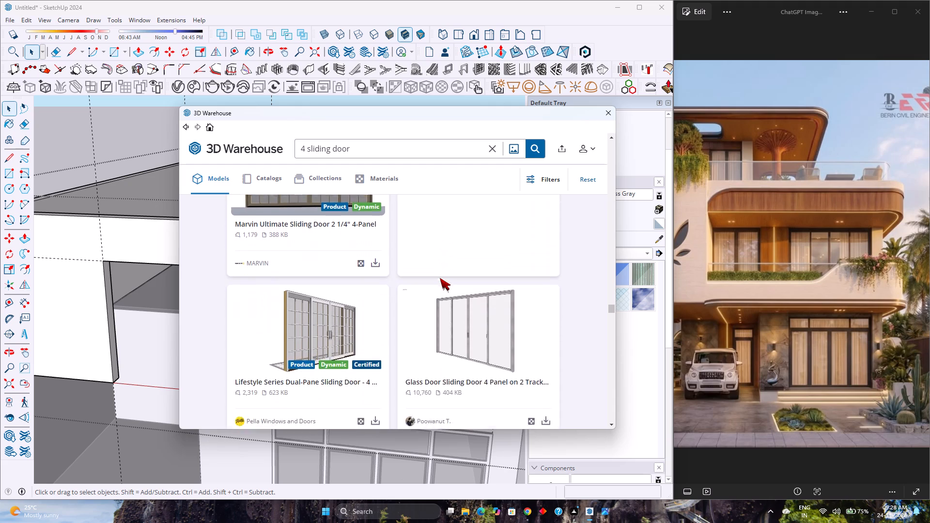
scroll(440, 278, down, 3)
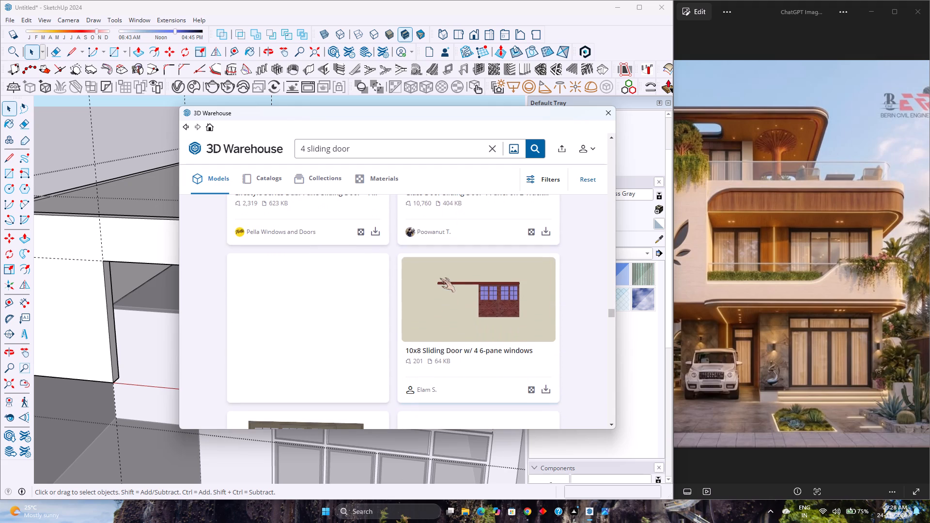
scroll(440, 278, down, 7)
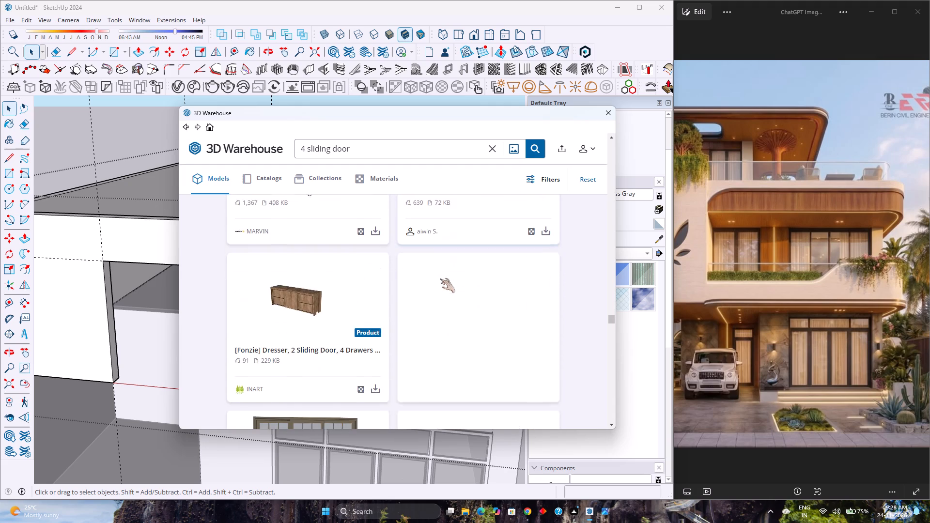
scroll(440, 278, down, 10)
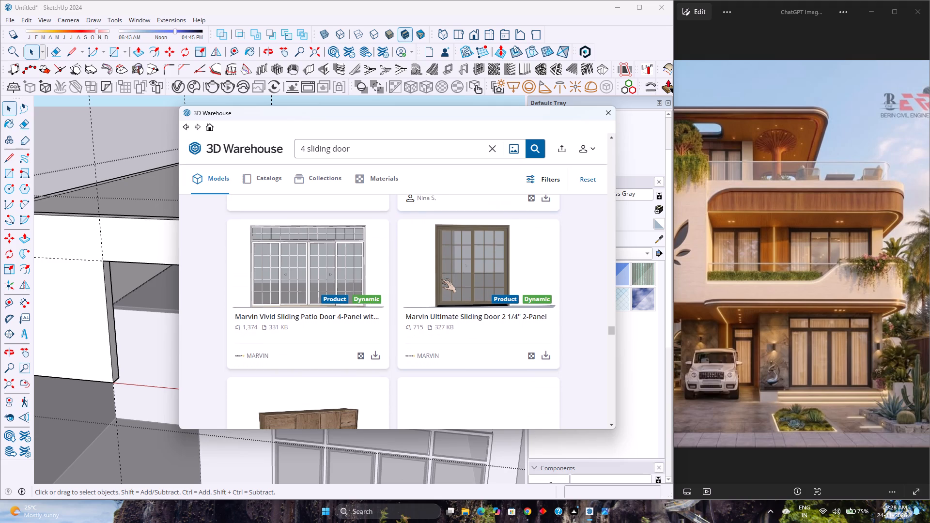
scroll(441, 278, down, 7)
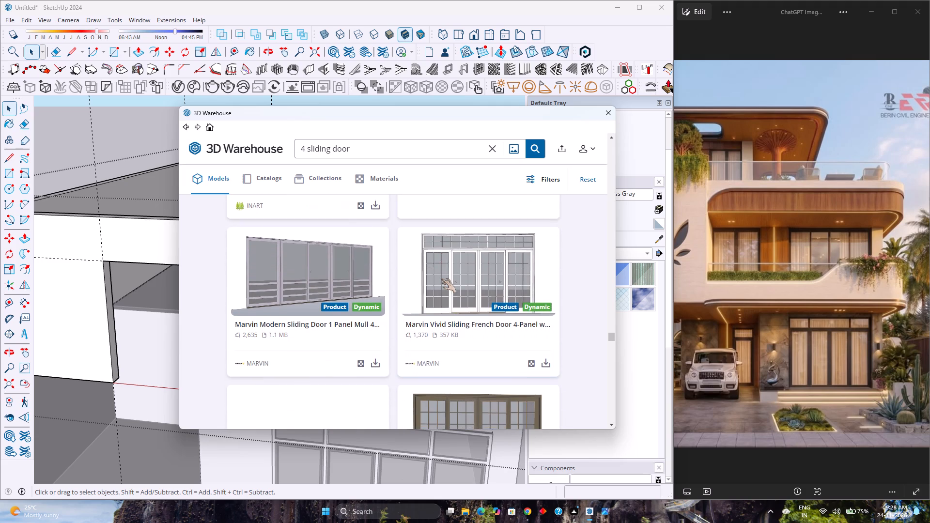
scroll(441, 278, down, 8)
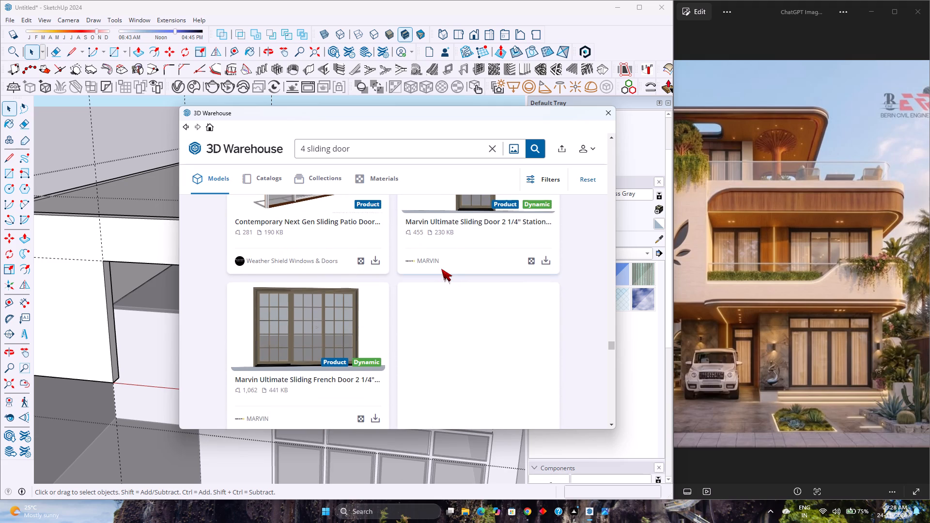
scroll(440, 276, down, 3)
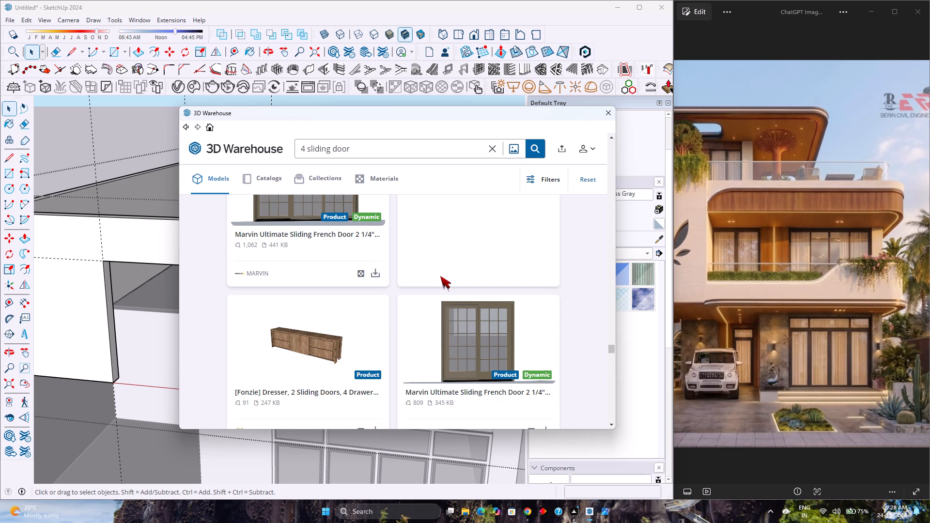
scroll(440, 277, down, 7)
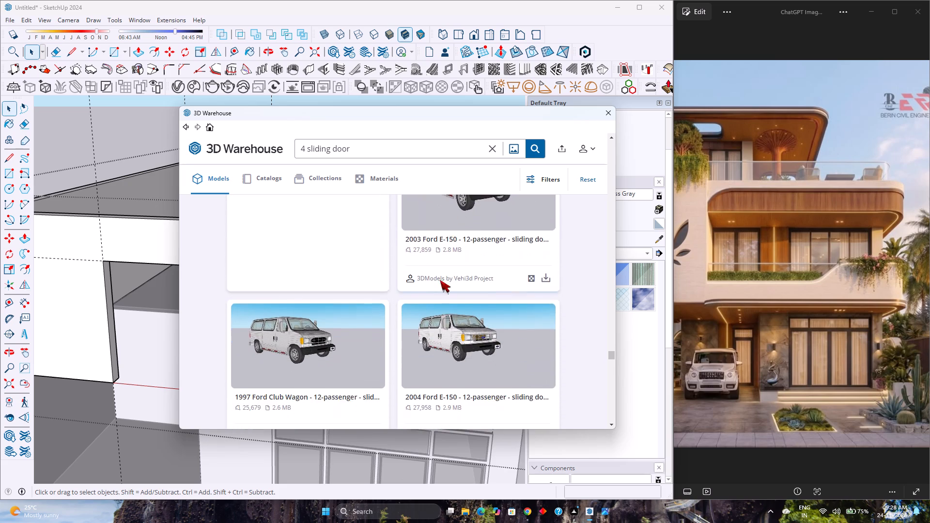
Look through more "4 sliding door" results in 3D Warehouse for a suitable four-panel sliding door.
scroll(440, 280, down, 7)
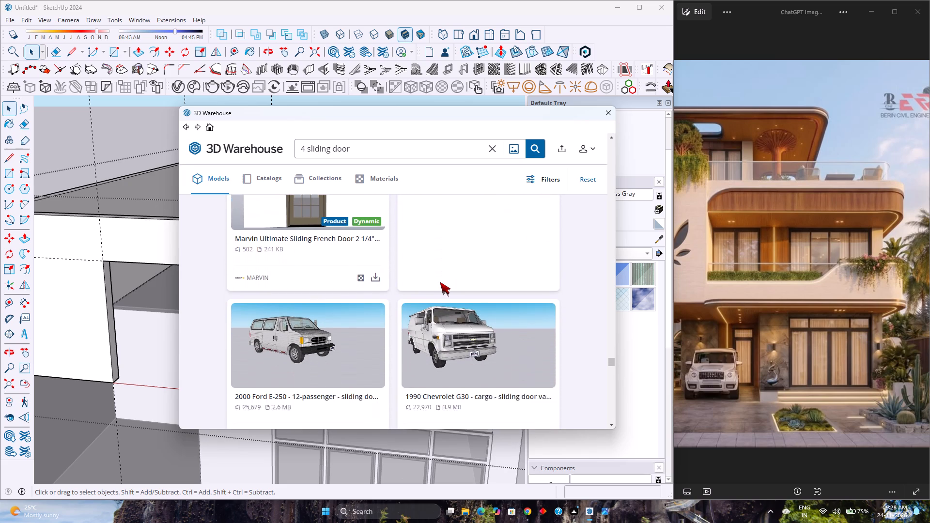
scroll(440, 282, down, 4)
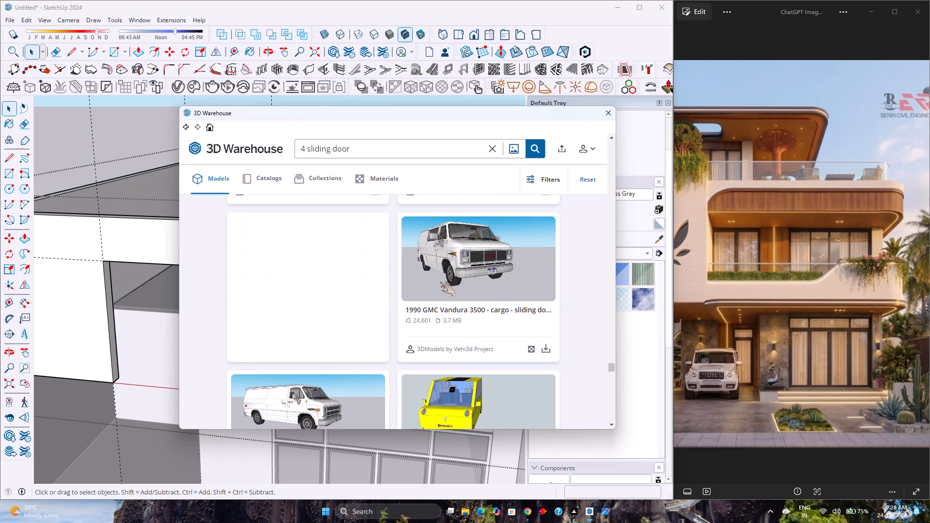
scroll(440, 282, down, 7)
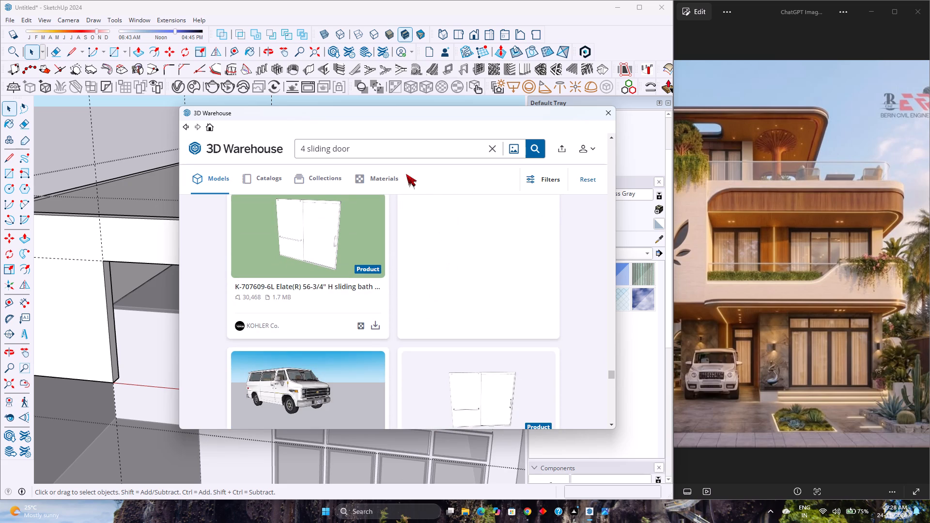
Search 3D Warehouse for "4 sliding doors".
click(398, 151)
key(s)
key(Return)
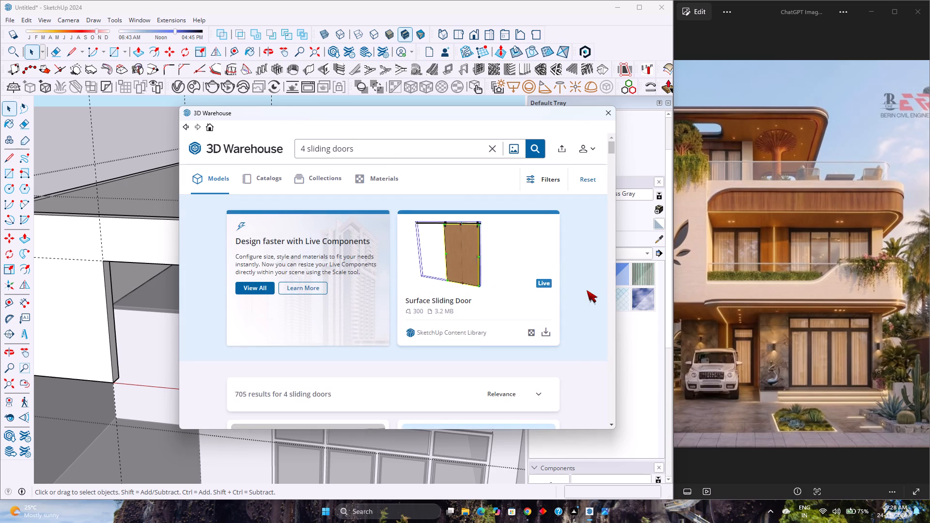
Load the Sliding 4 Door model from 3D Warehouse and place it at the wide upper opening's lower-left corner.
scroll(557, 282, down, 3)
scroll(511, 281, down, 2)
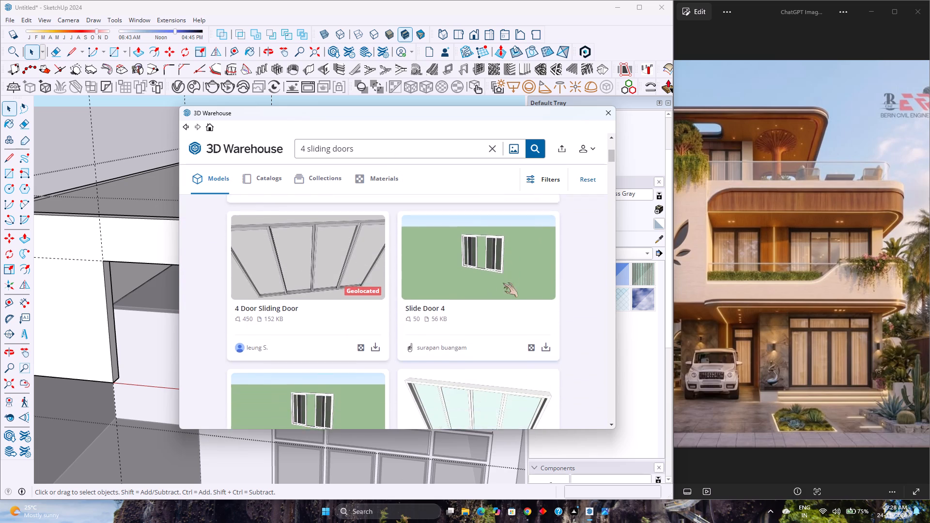
scroll(499, 283, down, 3)
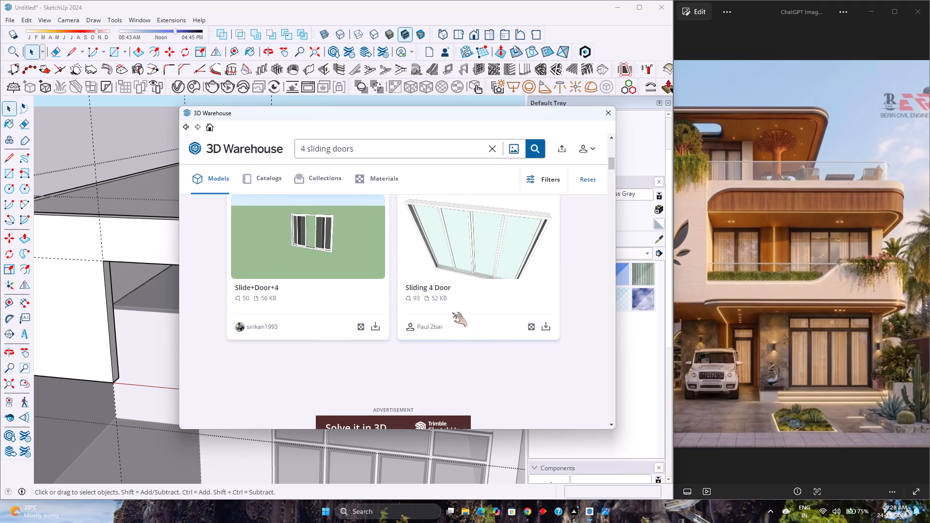
scroll(454, 294, down, 4)
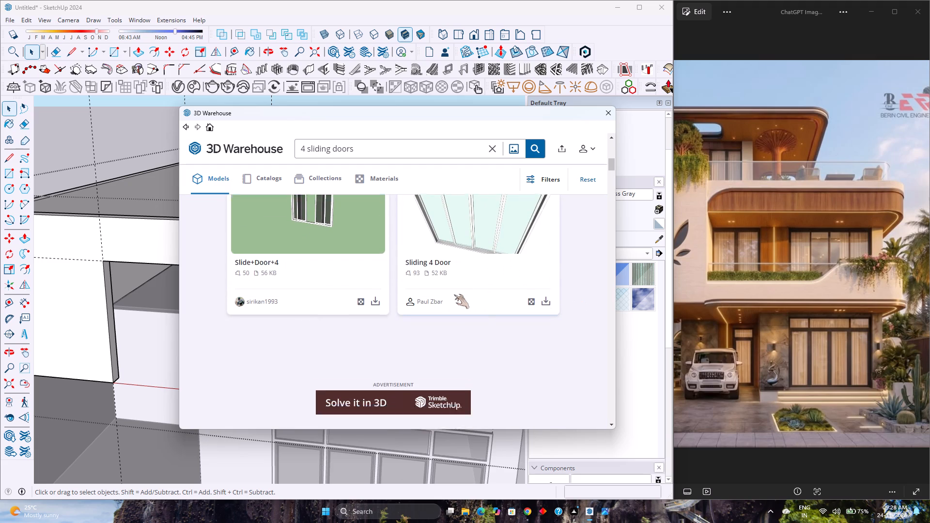
scroll(454, 294, down, 1)
scroll(454, 294, up, 3)
scroll(514, 295, up, 2)
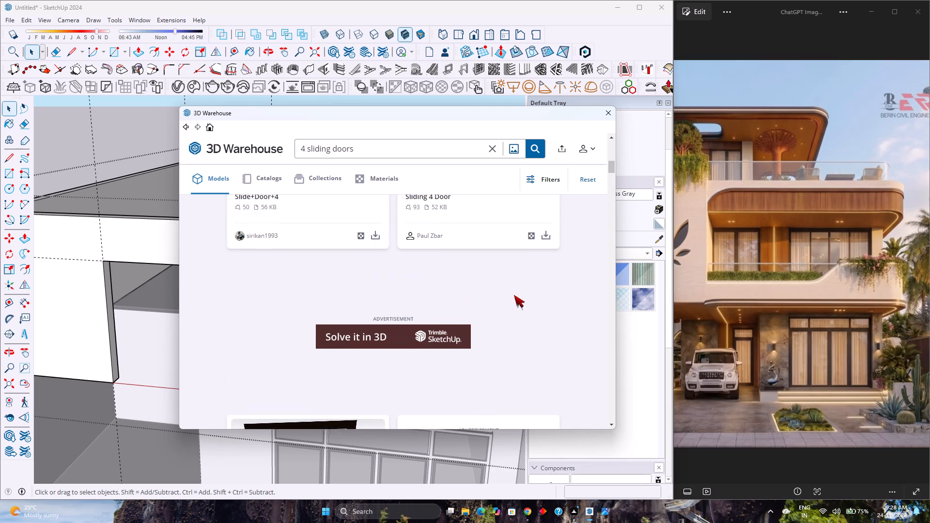
scroll(514, 295, up, 1)
click(551, 370)
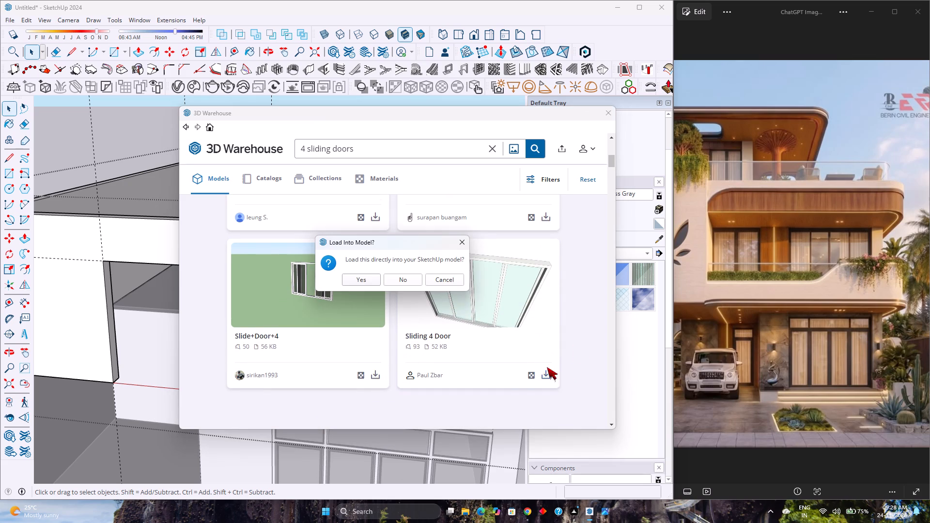
click(359, 284)
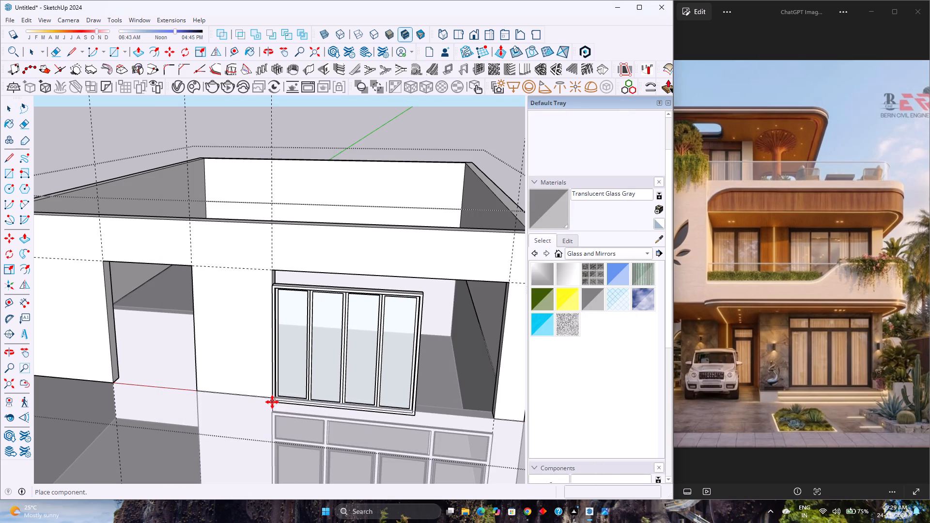
click(274, 394)
Move the four-panel sliding door 2.5" inward from the wall's front face along the green axis.
scroll(428, 290, up, 2)
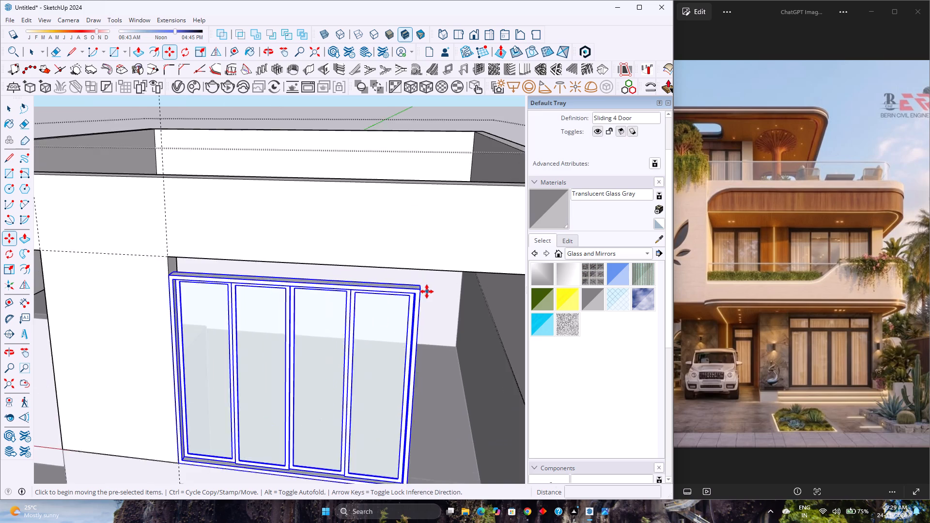
middle_drag(427, 292, 396, 318)
middle_click(396, 318)
scroll(396, 317, down, 3)
scroll(323, 393, up, 1)
middle_drag(324, 390, 336, 346)
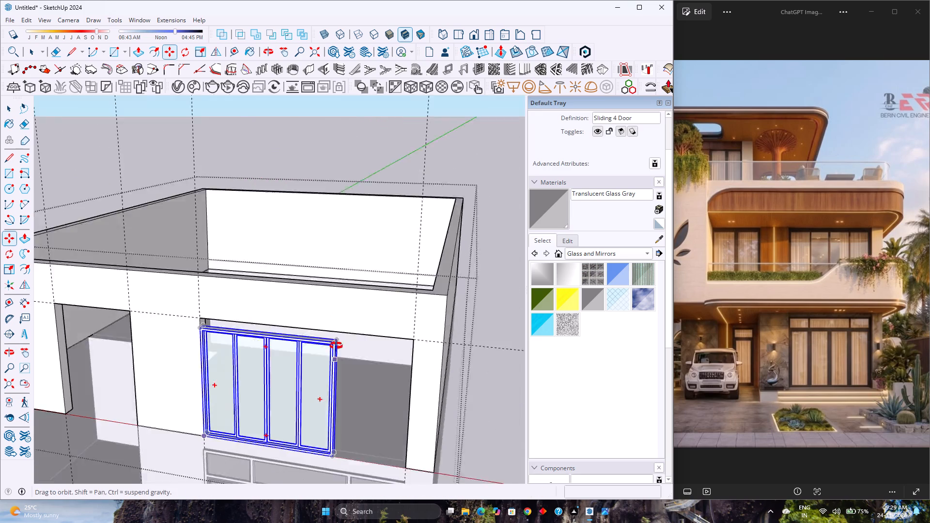
middle_drag(336, 346, 343, 332)
middle_click(343, 332)
scroll(342, 338, up, 5)
middle_drag(345, 339, 340, 365)
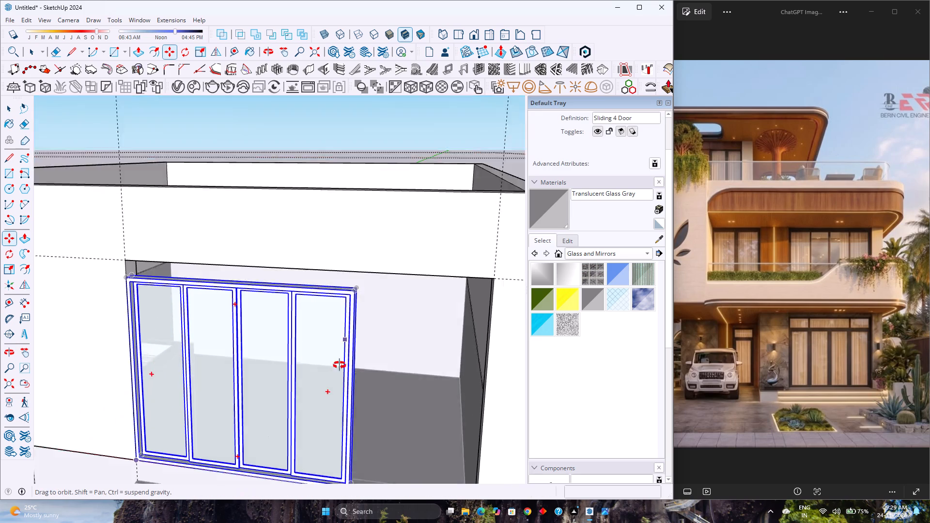
middle_drag(340, 365, 217, 431)
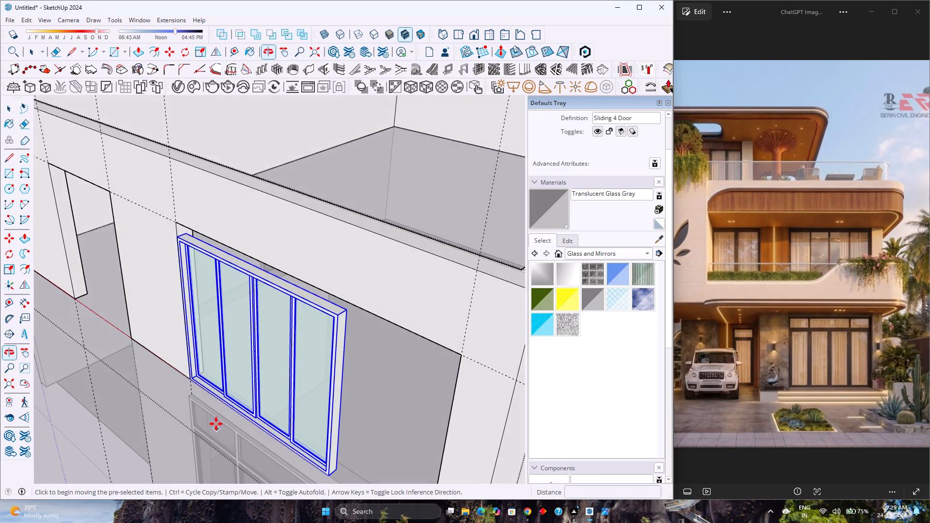
scroll(209, 396, up, 16)
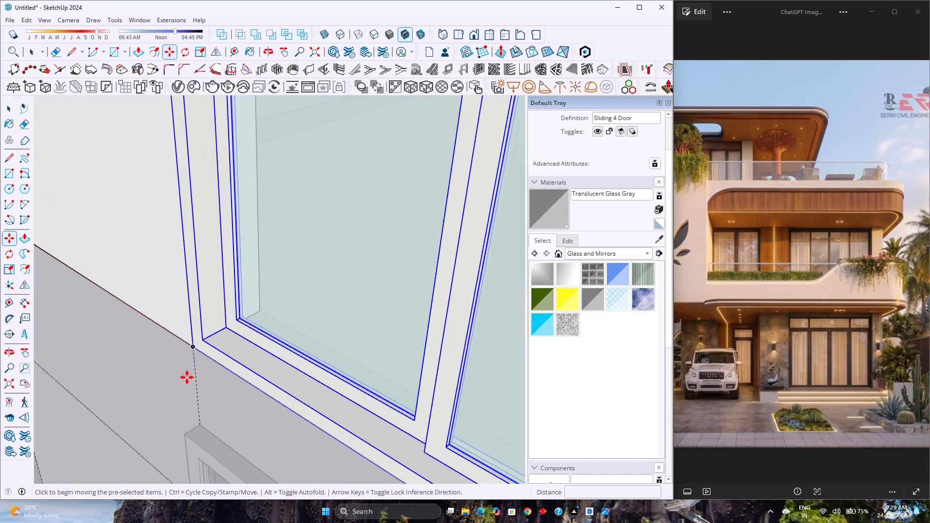
scroll(194, 369, up, 1)
middle_drag(200, 366, 195, 454)
scroll(200, 352, up, 10)
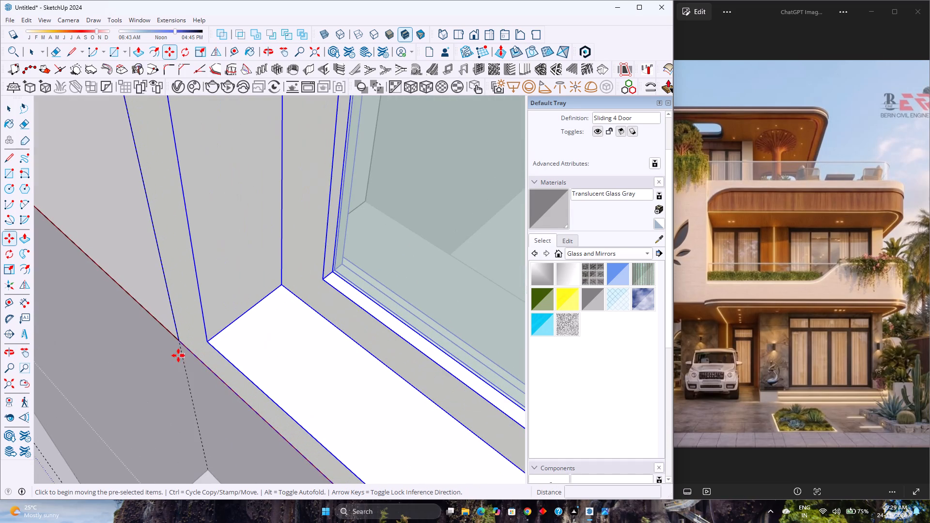
click(180, 344)
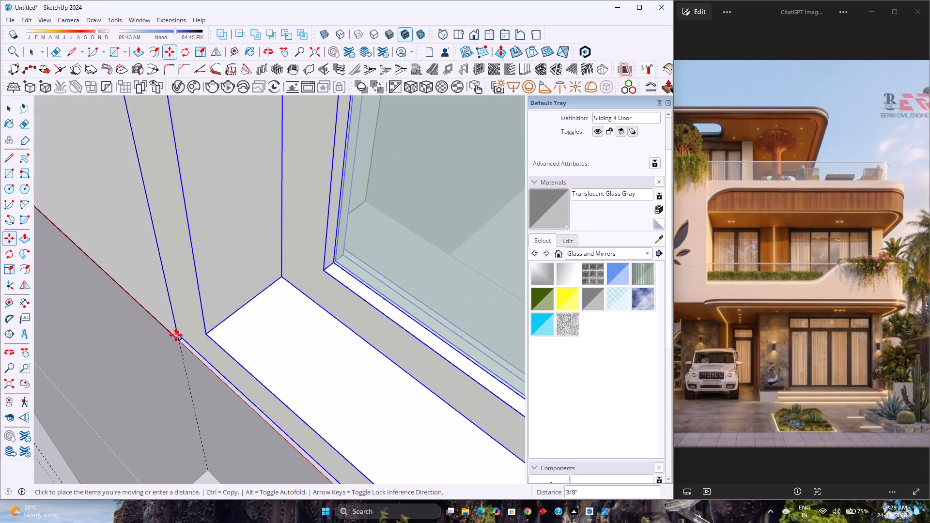
key(Left)
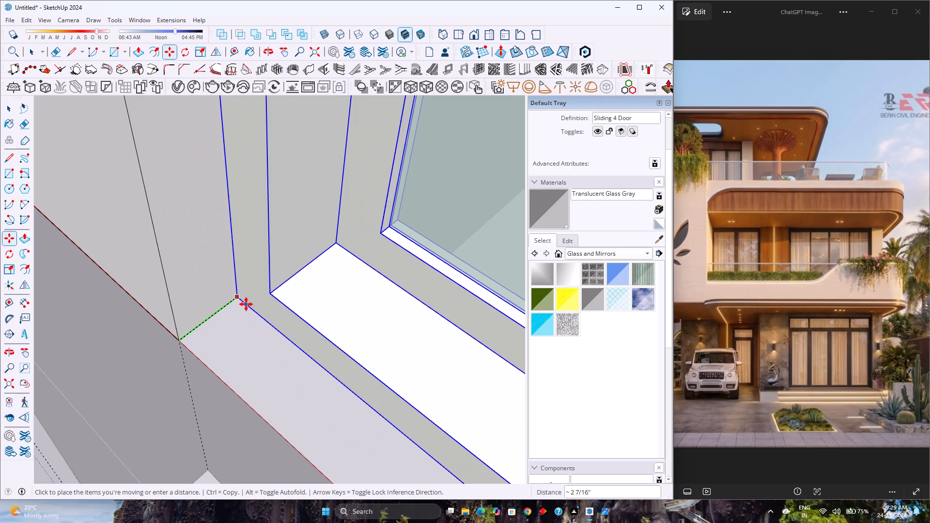
scroll(246, 304, down, 2)
middle_drag(246, 304, 149, 319)
middle_click(147, 319)
middle_drag(147, 317, 192, 308)
middle_drag(193, 307, 169, 321)
middle_click(147, 320)
scroll(147, 320, down, 2)
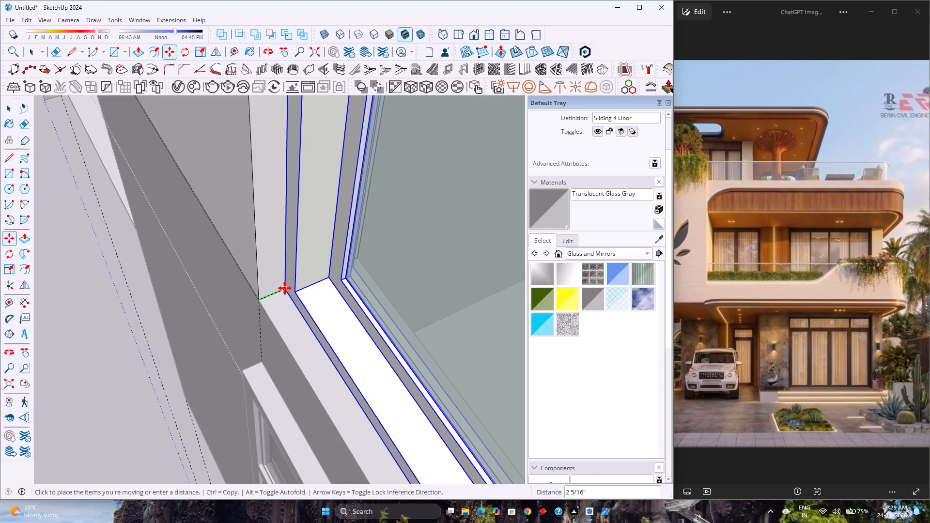
text(2.5)
key(Return)
Scale the sliding door vertically so its top meets the upper edge of the wide opening.
scroll(279, 282, down, 4)
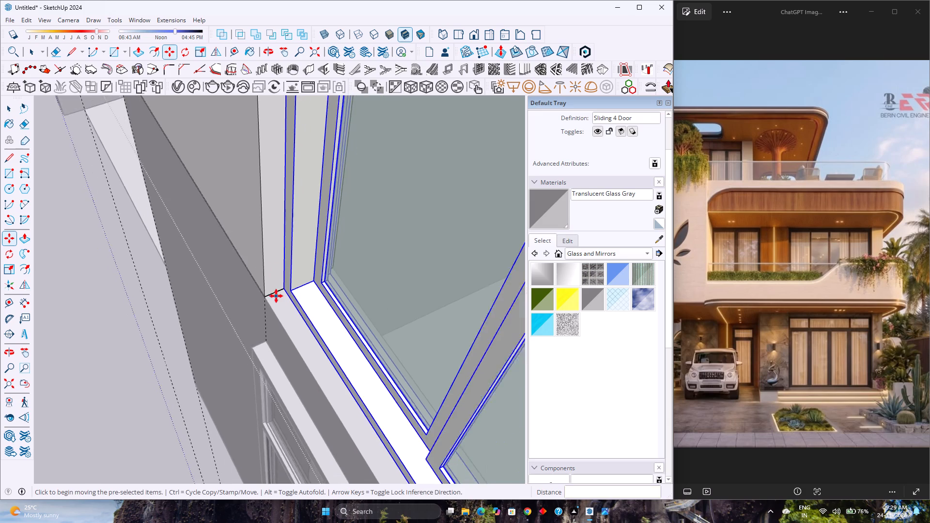
scroll(276, 296, down, 1)
middle_drag(257, 313, 303, 312)
middle_click(303, 312)
scroll(305, 312, down, 10)
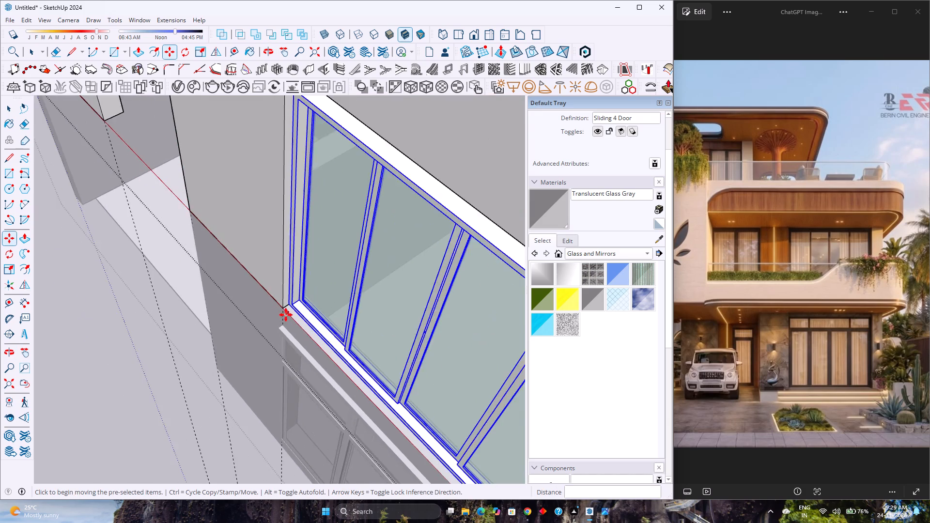
scroll(286, 315, down, 1)
middle_drag(241, 314, 260, 288)
middle_click(260, 288)
scroll(260, 288, down, 6)
scroll(286, 291, up, 1)
middle_drag(286, 291, 357, 244)
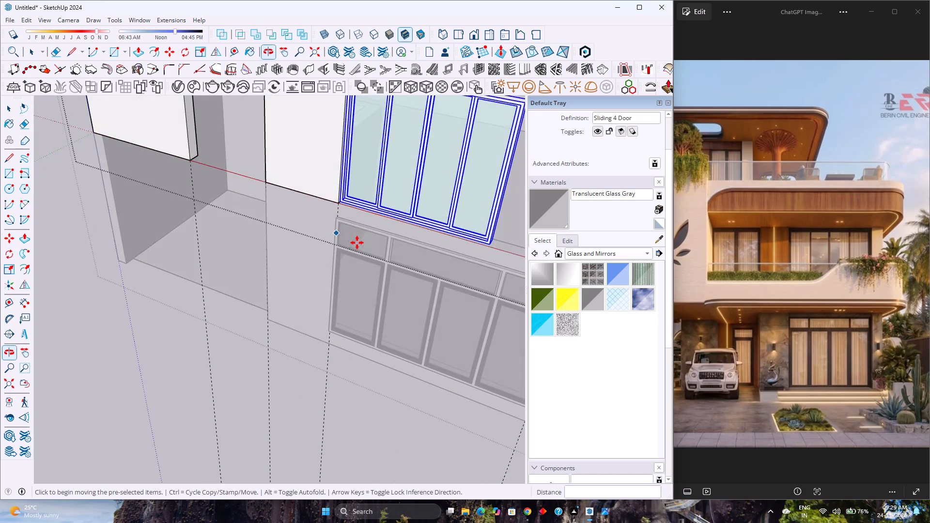
scroll(351, 239, down, 3)
scroll(381, 179, up, 1)
shift+middle_drag(383, 175, 238, 307)
middle_click(238, 307)
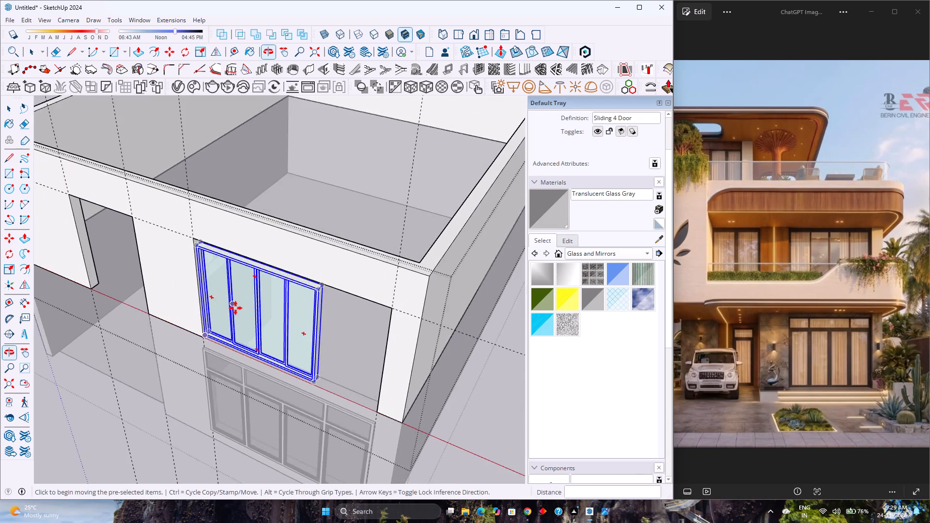
middle_drag(240, 305, 327, 246)
key(s)
scroll(274, 230, up, 3)
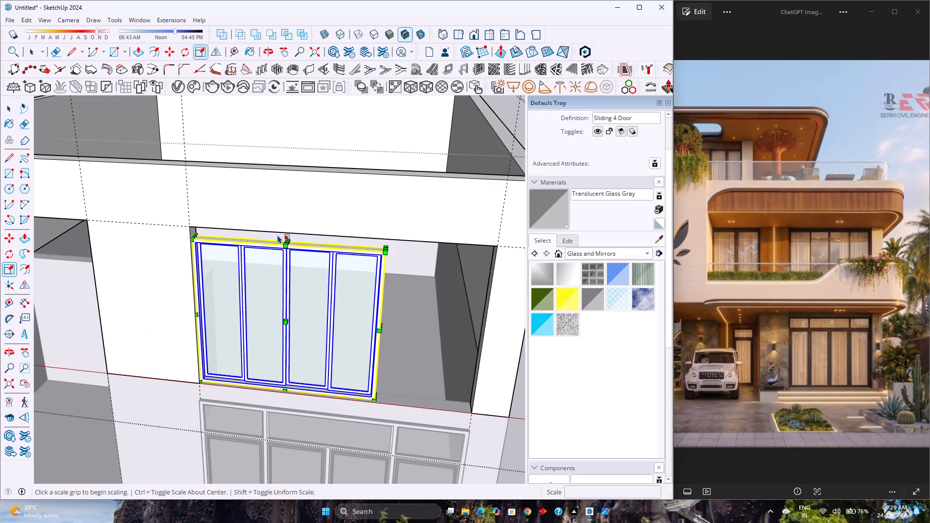
scroll(278, 235, up, 2)
click(299, 251)
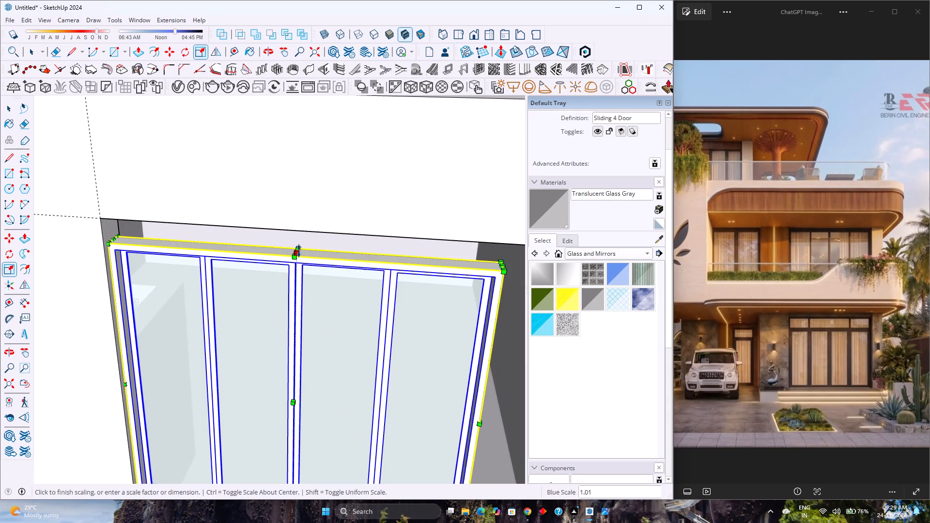
click(307, 231)
Scale the sliding door's width along the red axis to the far side edge of the wide opening, and deselect it.
scroll(274, 275, down, 5)
middle_drag(376, 346, 319, 338)
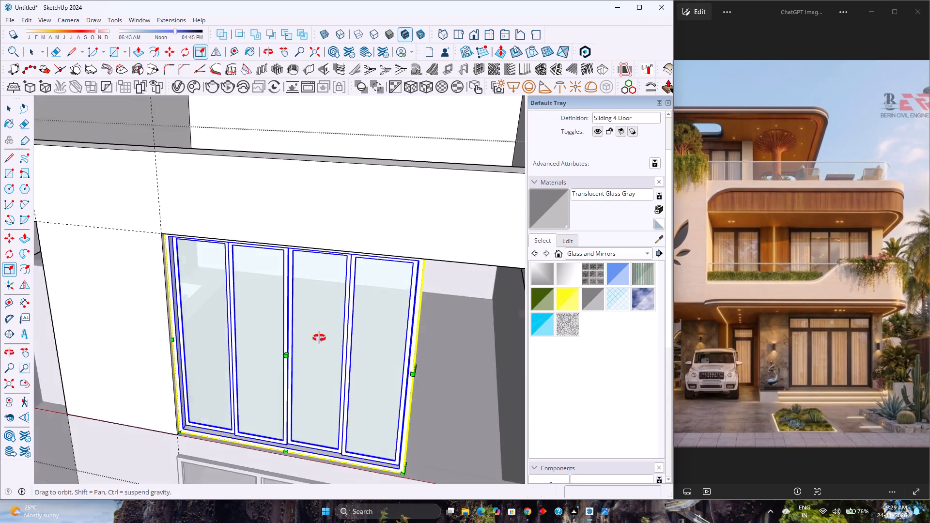
middle_drag(319, 338, 272, 335)
scroll(401, 399, up, 2)
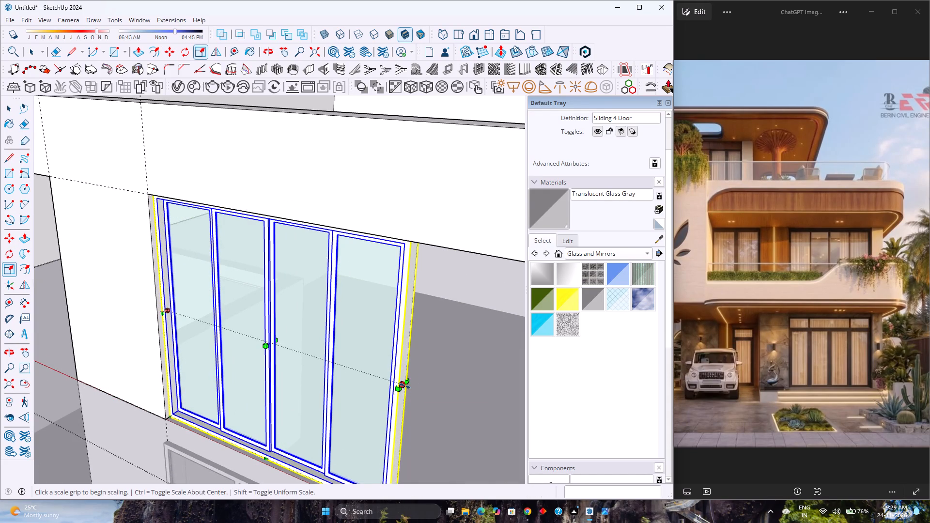
click(405, 386)
scroll(405, 386, down, 8)
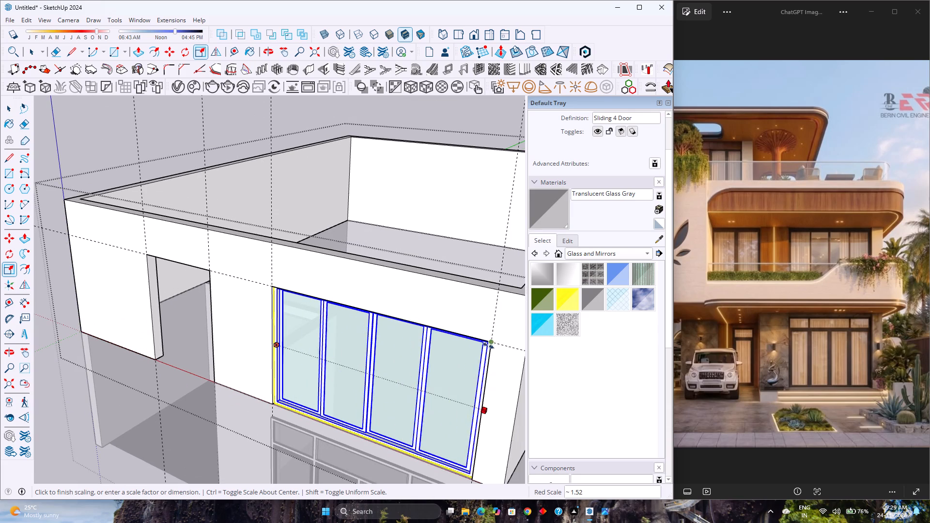
click(490, 342)
scroll(266, 346, down, 3)
middle_drag(266, 346, 361, 276)
scroll(368, 274, up, 3)
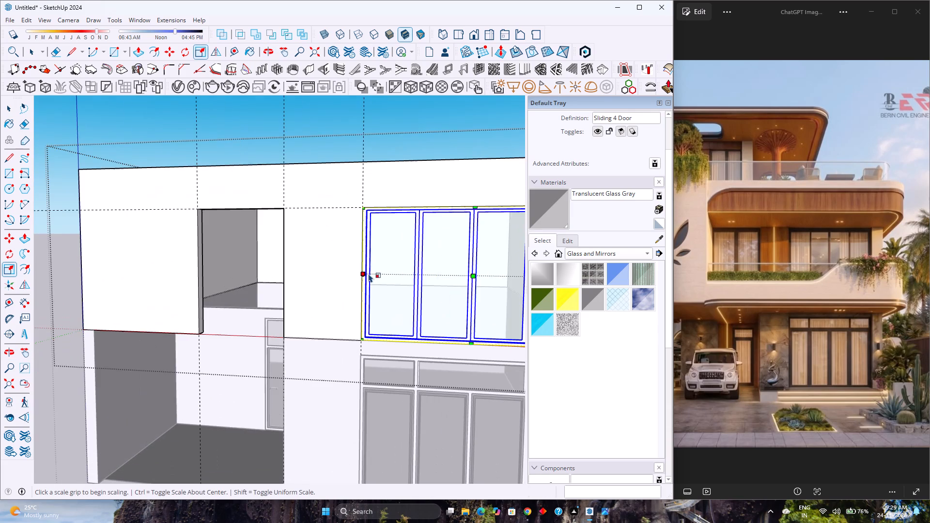
shift+middle_drag(408, 261, 298, 353)
middle_click(298, 353)
scroll(292, 350, down, 3)
scroll(341, 288, up, 4)
key(space)
key(Escape)
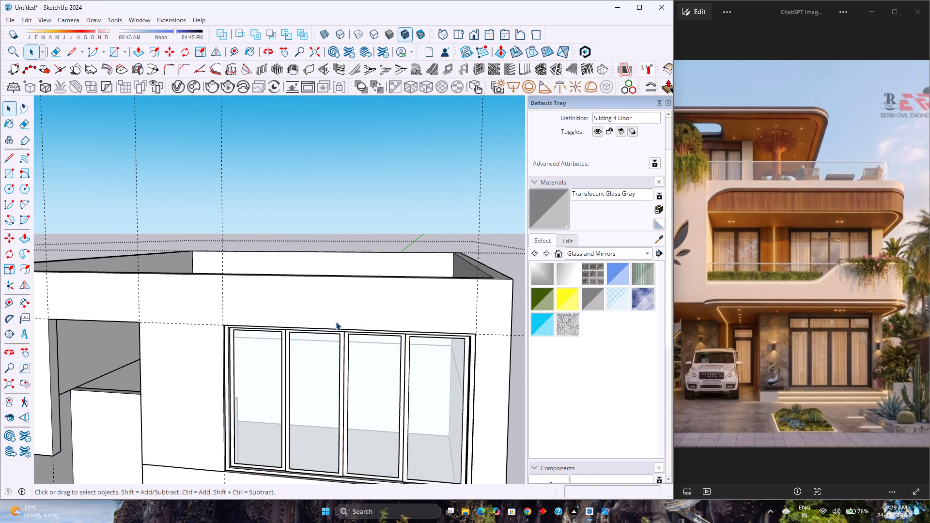
Examine the fitted four-panel sliding door's frame, sill and depth in the wide upper opening from several angles.
scroll(336, 322, down, 3)
scroll(347, 380, up, 3)
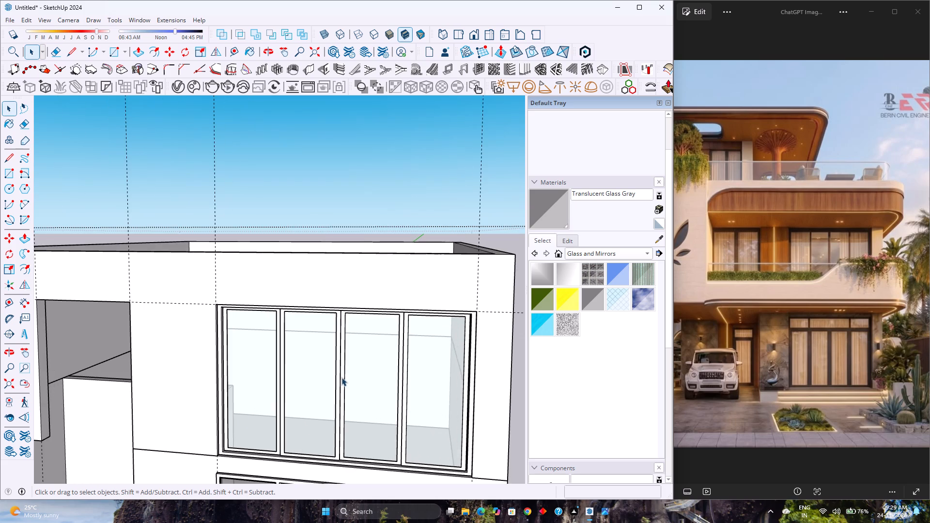
scroll(338, 376, up, 2)
middle_drag(348, 363, 358, 492)
scroll(279, 401, up, 1)
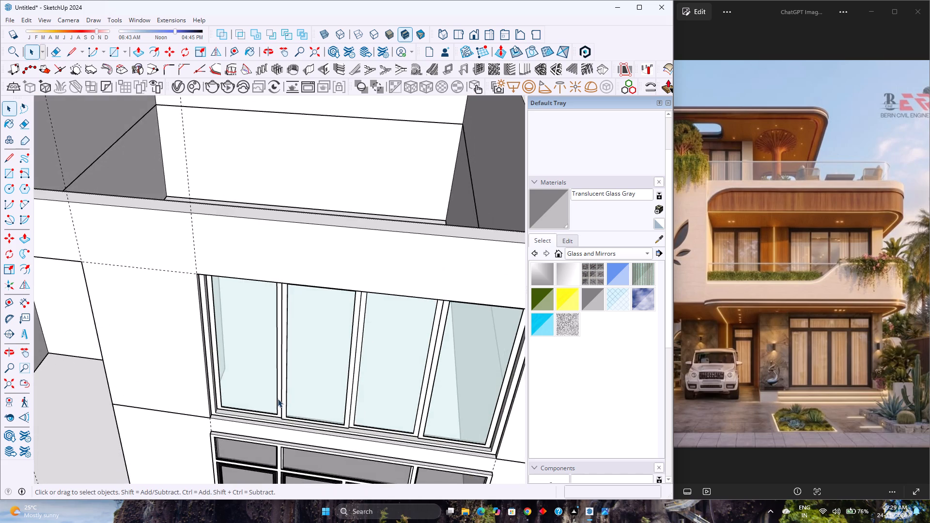
scroll(276, 398, up, 4)
middle_click(276, 398)
middle_drag(274, 399, 147, 469)
middle_click(147, 469)
scroll(197, 397, up, 7)
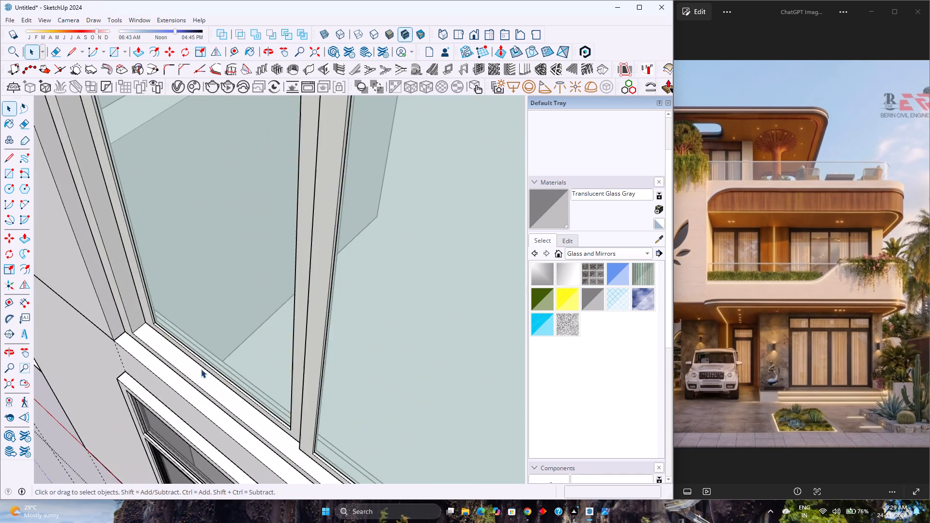
scroll(203, 362, up, 10)
middle_drag(204, 359, 133, 400)
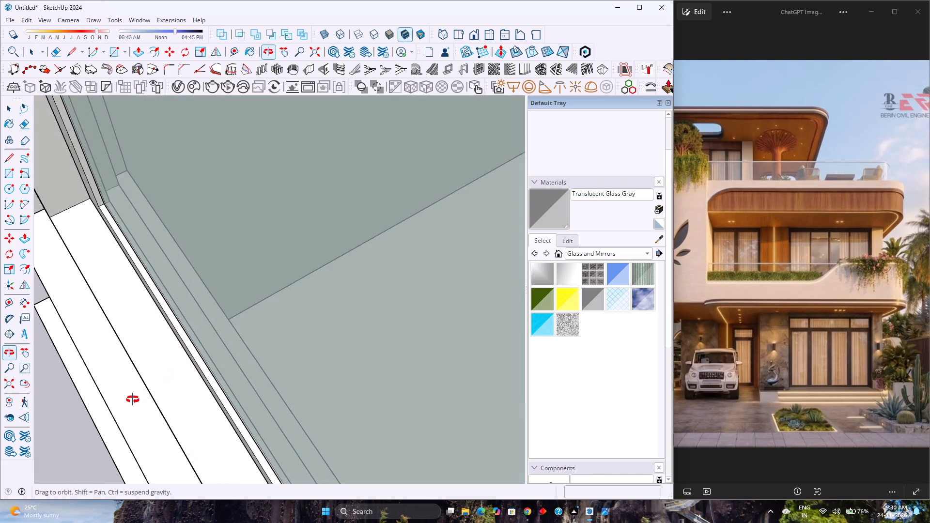
middle_drag(133, 400, 297, 376)
scroll(297, 376, down, 3)
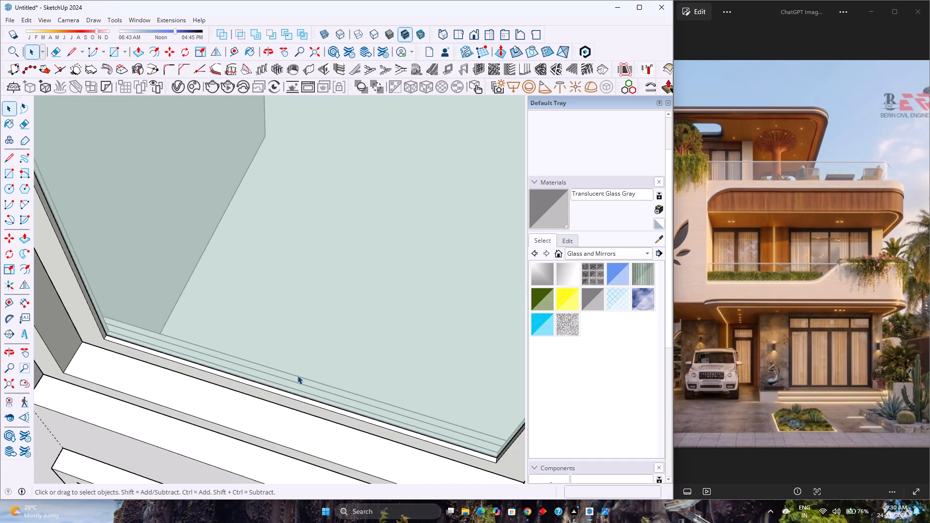
scroll(297, 375, down, 3)
middle_drag(297, 375, 291, 394)
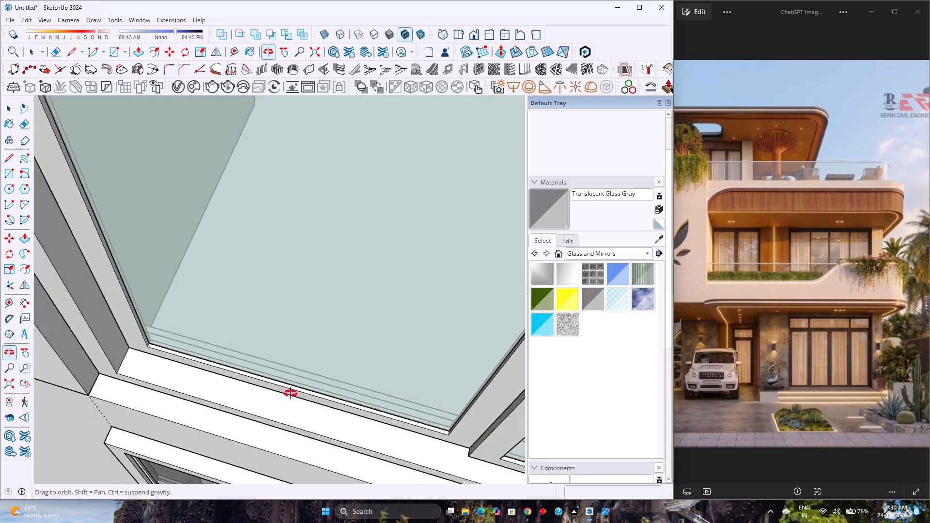
middle_drag(291, 394, 186, 371)
scroll(186, 369, down, 11)
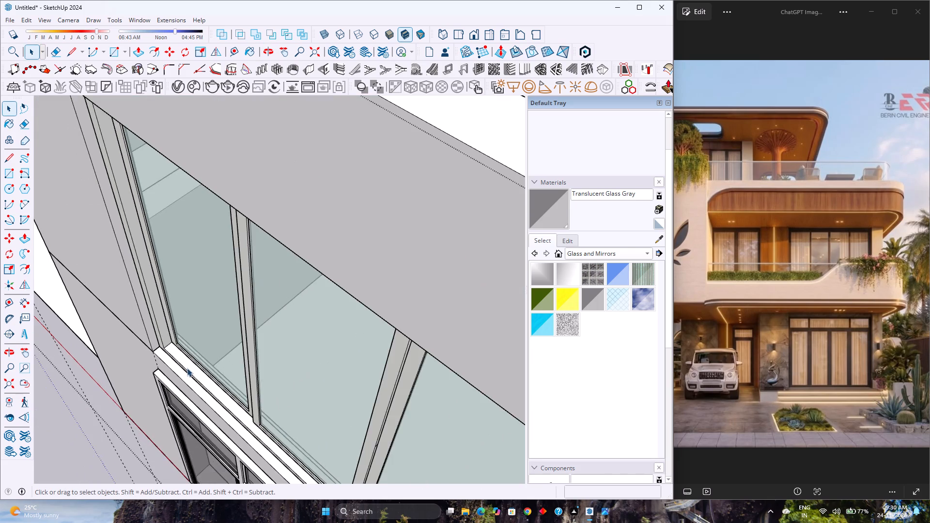
middle_drag(190, 367, 294, 347)
scroll(295, 346, down, 9)
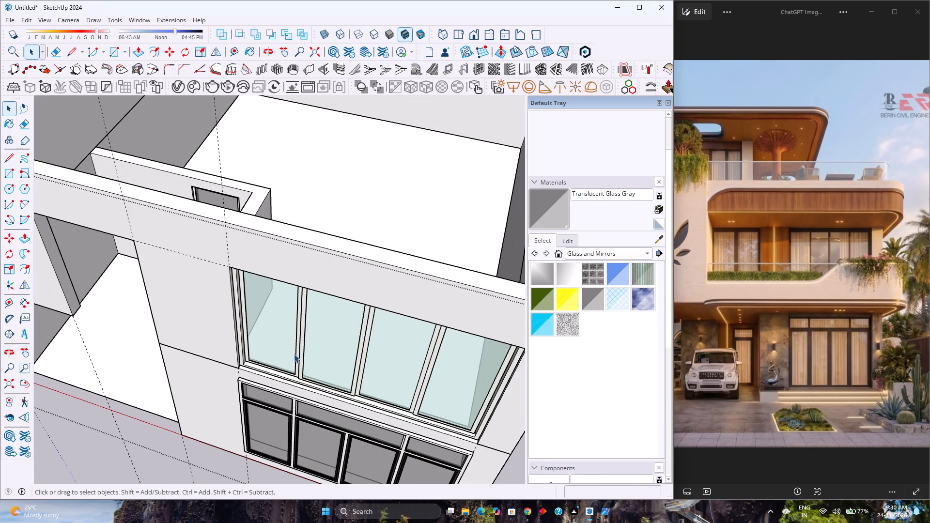
scroll(294, 354, down, 3)
middle_drag(294, 354, 360, 315)
scroll(360, 315, down, 3)
middle_drag(419, 323, 371, 137)
scroll(418, 322, up, 1)
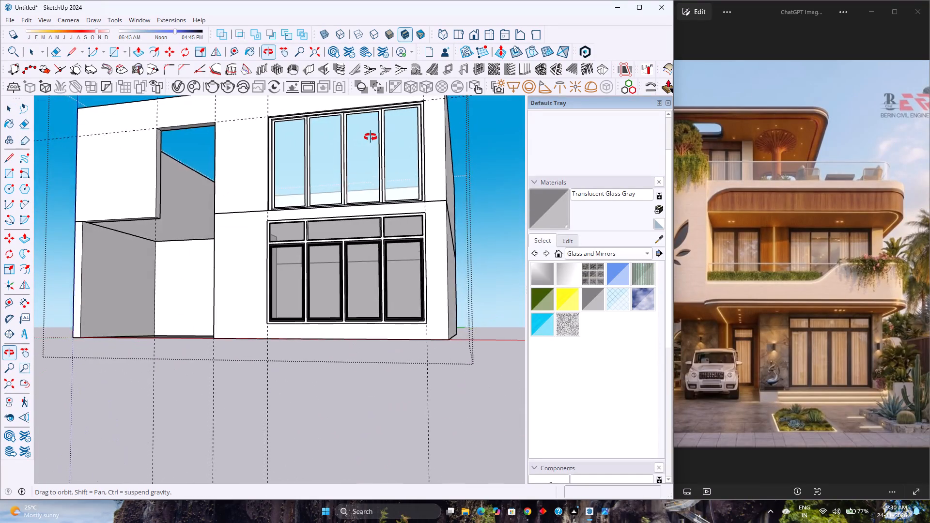
middle_drag(371, 137, 516, 262)
middle_click(516, 262)
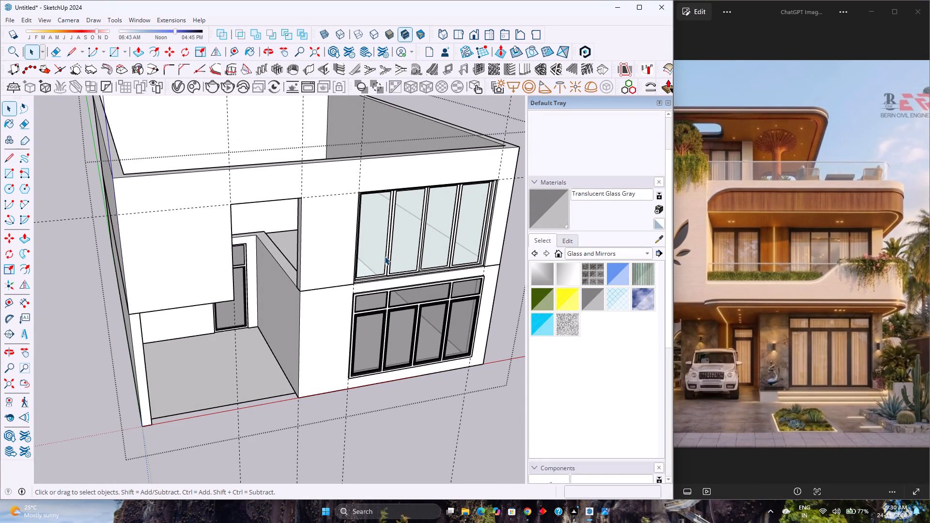
Search 3D Warehouse for "sliding doors".
scroll(261, 265, up, 3)
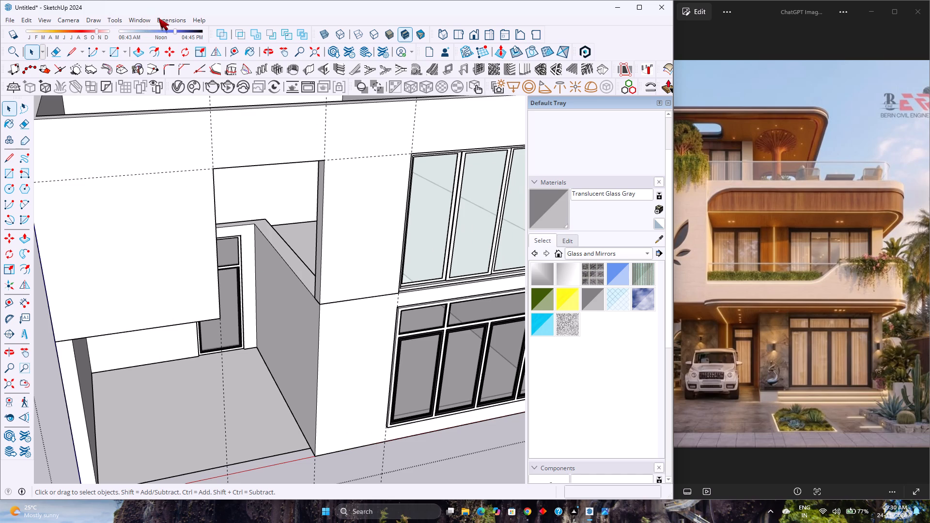
click(139, 18)
click(183, 97)
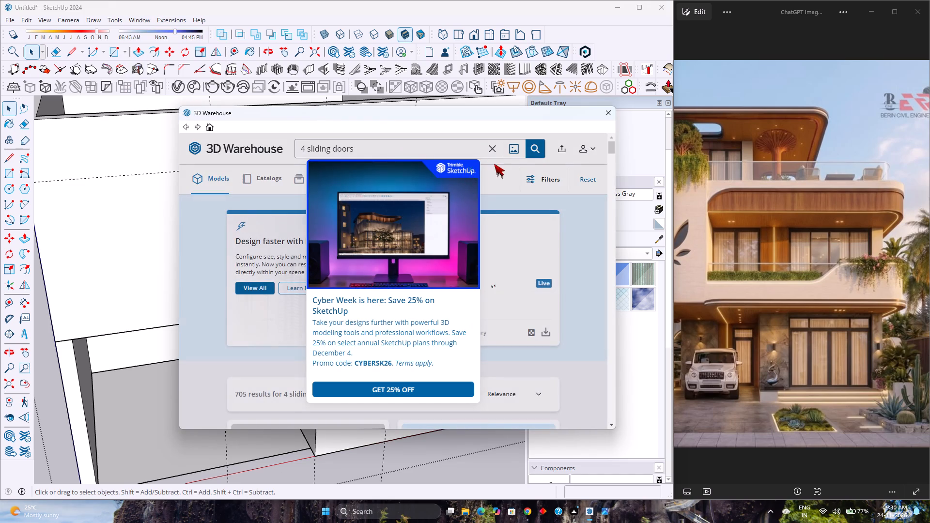
click(469, 168)
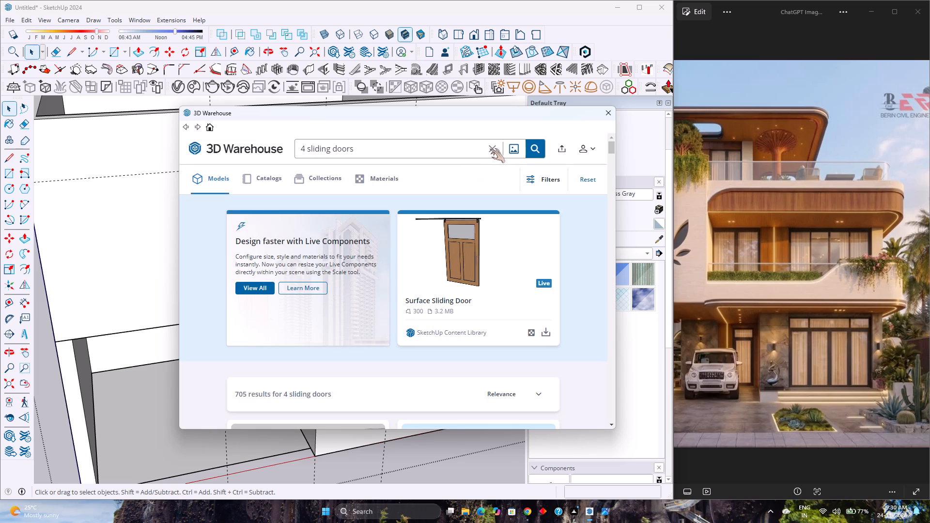
click(309, 149)
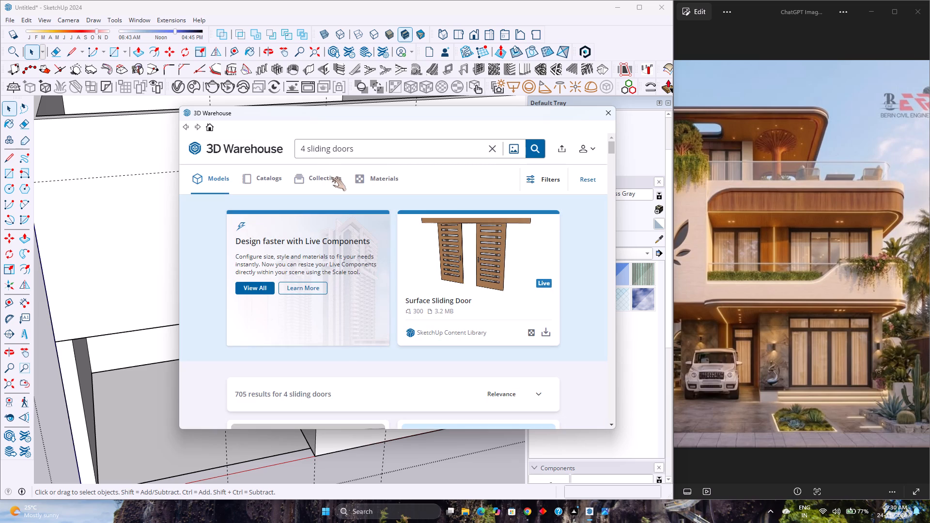
key(Left)
key(BackSpace)
key(BackSpace)
key(BackSpace)
key(BackSpace)
key(BackSpace)
key(BackSpace)
key(BackSpace)
key(BackSpace)
key(BackSpace)
key(BackSpace)
key(BackSpace)
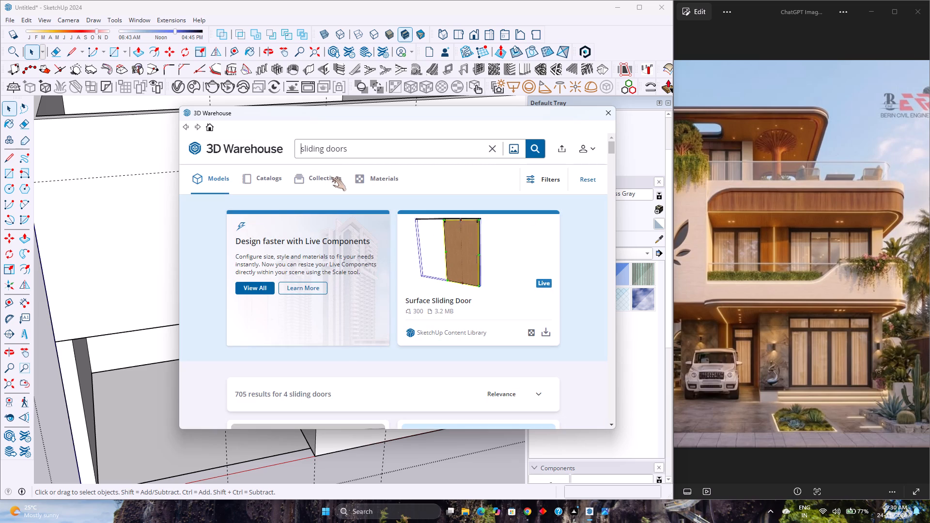
key(Return)
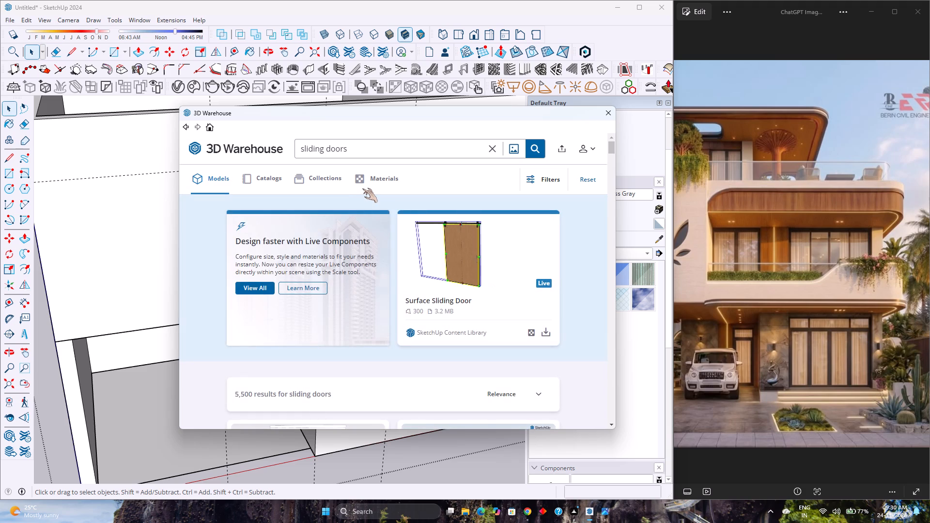
Load the dark-framed two-panel "sliding door" model and place it at the narrow upper opening's lower-left corner.
scroll(381, 188, down, 5)
scroll(356, 266, up, 1)
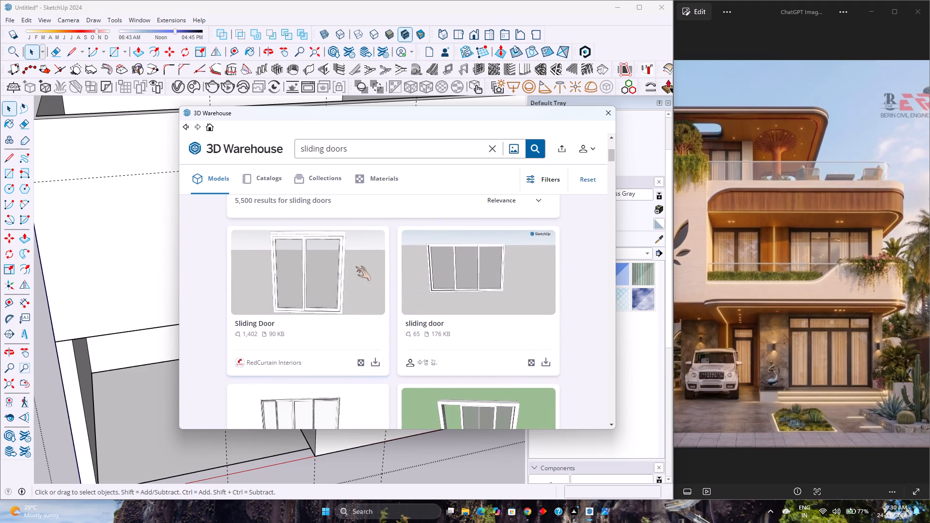
scroll(356, 266, down, 8)
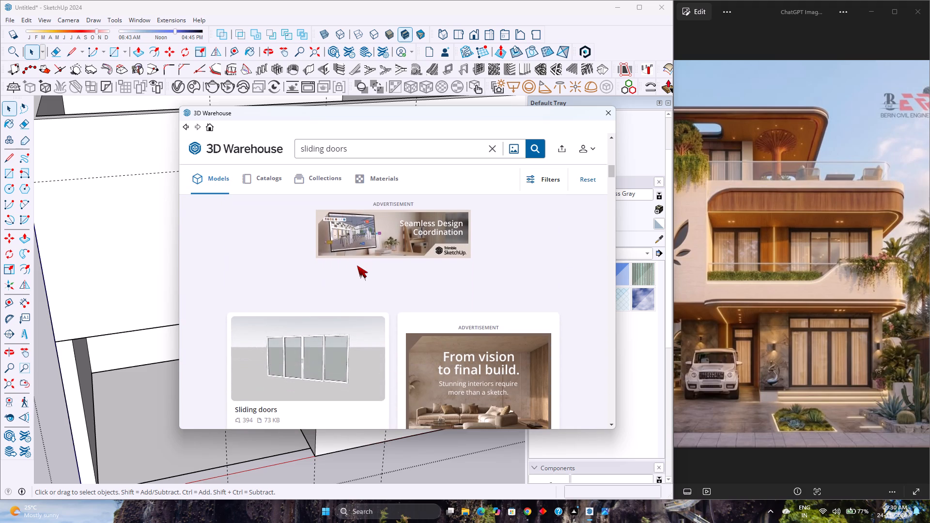
scroll(357, 265, down, 1)
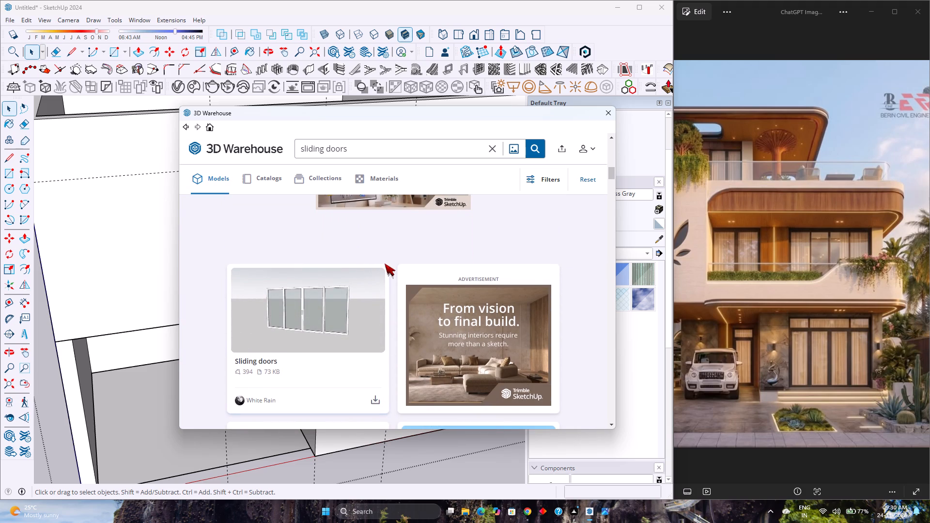
scroll(385, 263, down, 3)
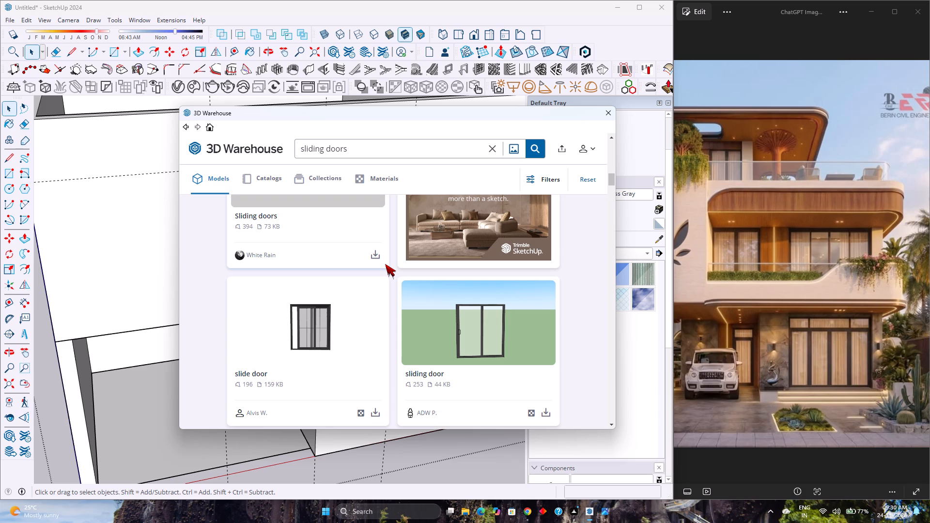
scroll(385, 264, down, 1)
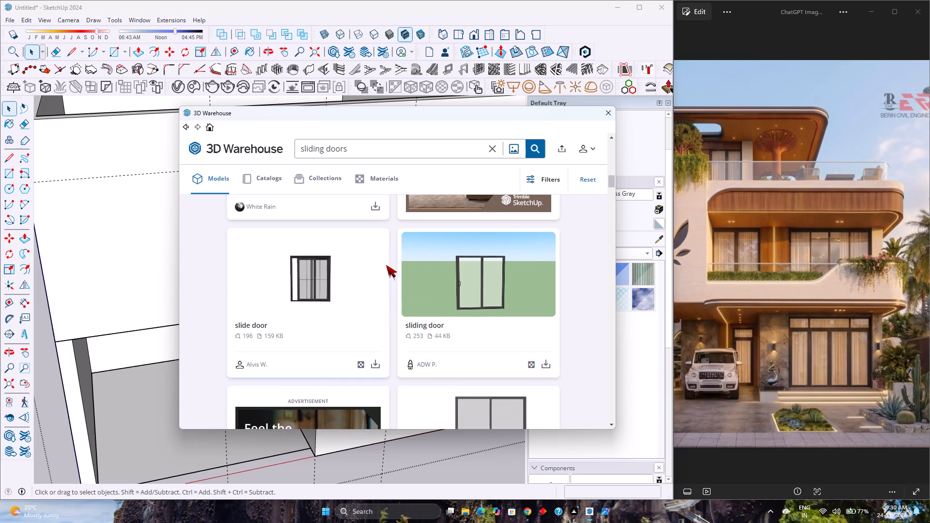
scroll(535, 307, down, 3)
scroll(534, 307, up, 2)
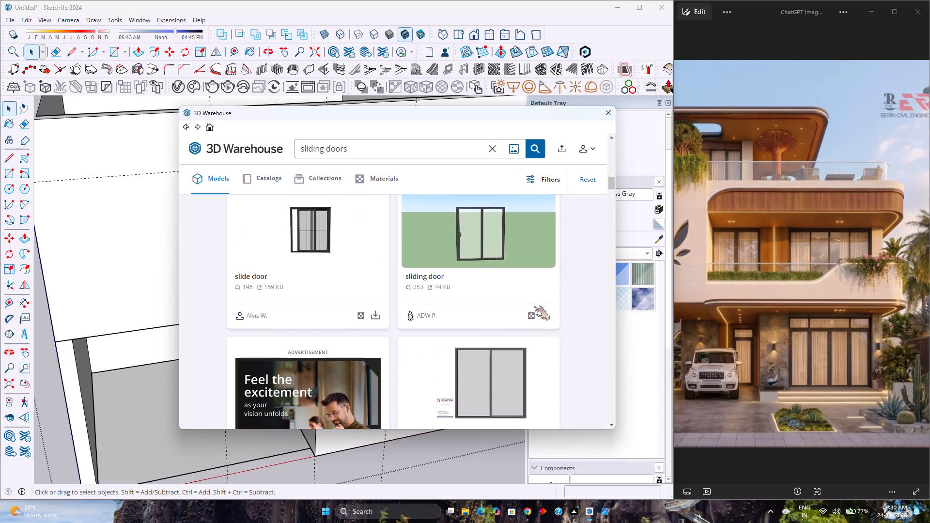
click(541, 315)
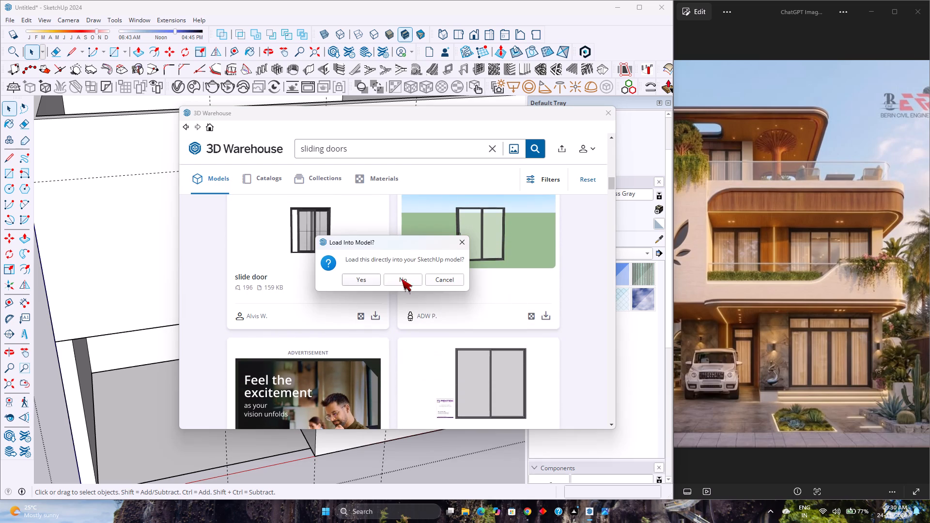
click(351, 277)
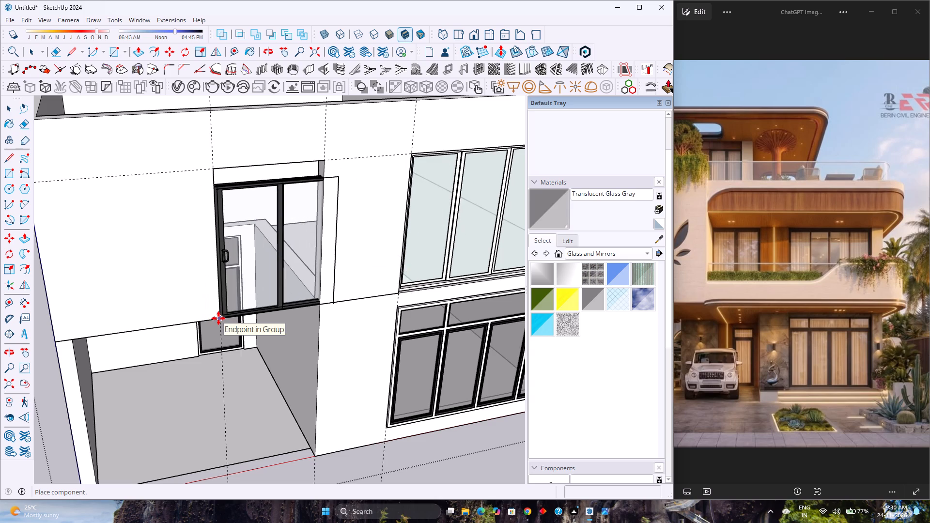
click(218, 318)
Cut the two-panel sliding door and paste it inside the upper-storey wall group at the narrow opening's lower-left corner.
middle_drag(336, 264, 193, 331)
middle_click(193, 331)
key(space)
click(372, 199)
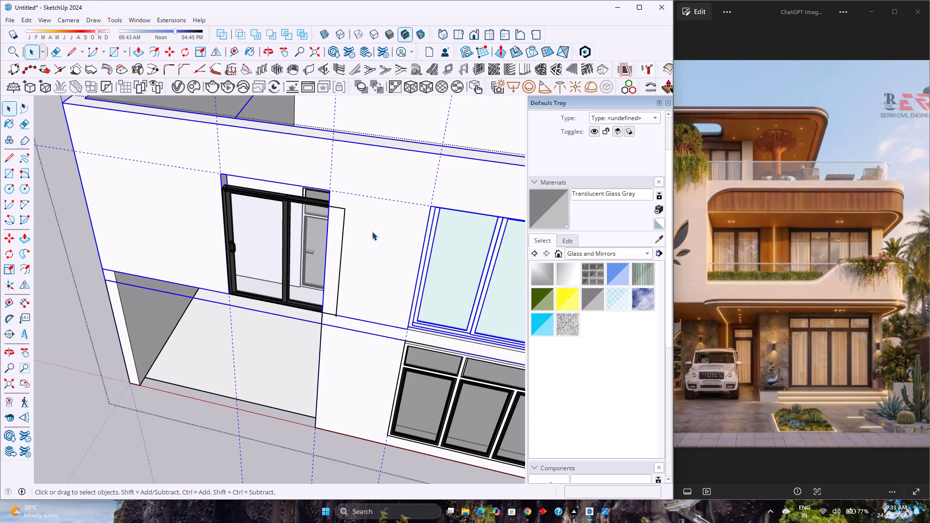
click(271, 200)
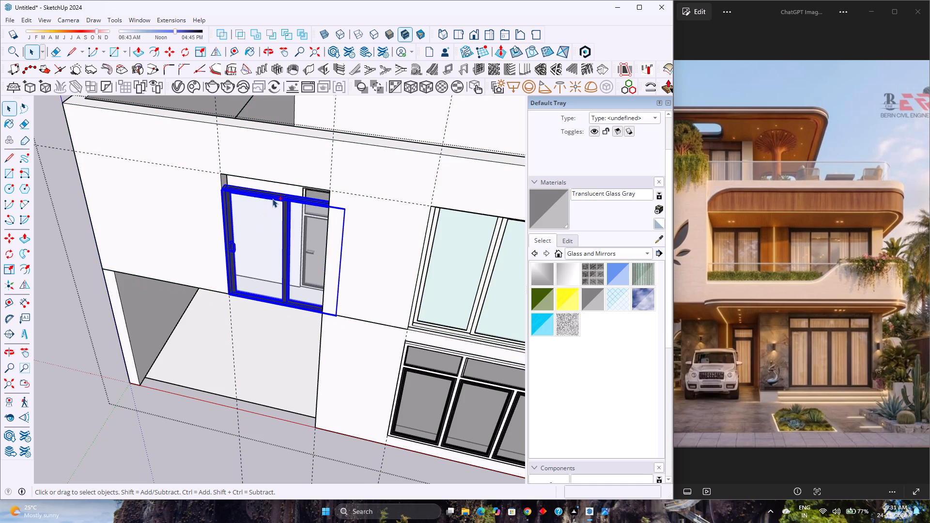
key(ctrl+x)
click(372, 227)
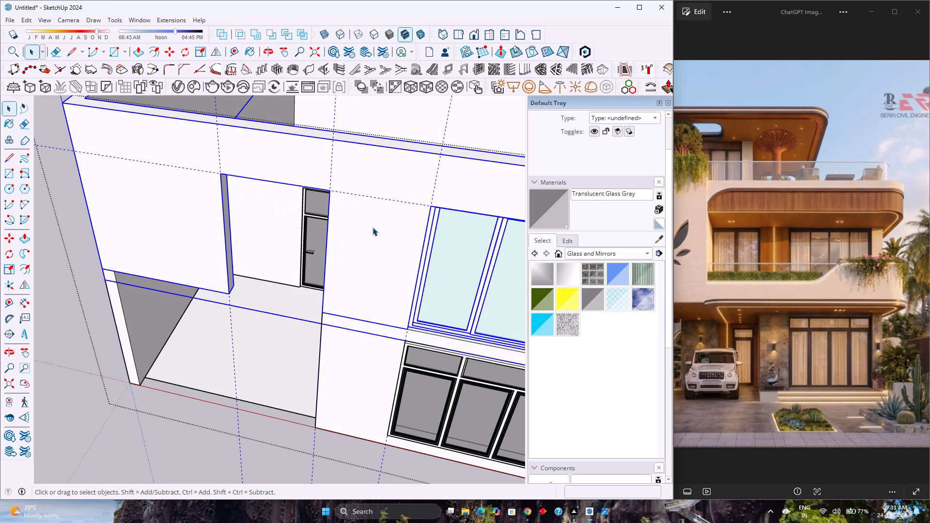
double_click(372, 227)
key(ctrl+v)
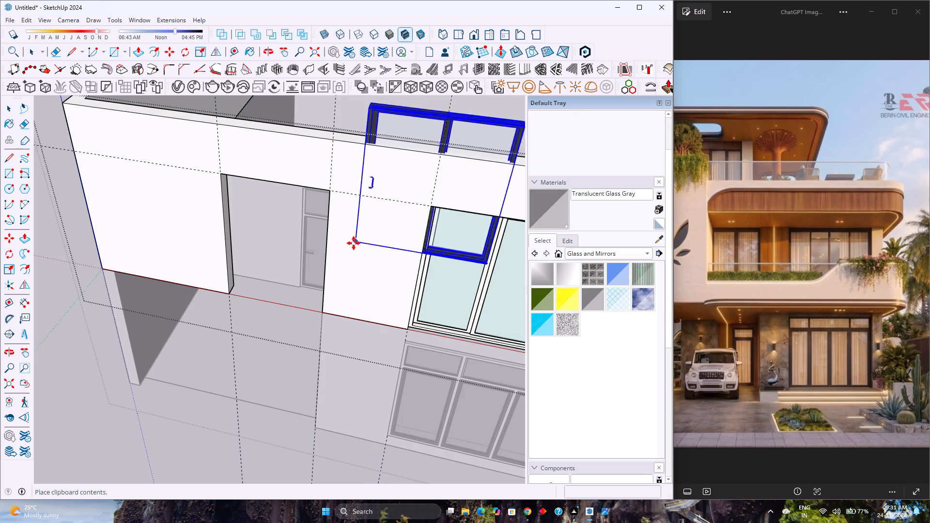
click(229, 292)
Scale the two-panel door's width along the red axis by about 0.87 to the narrow opening's far side edge.
middle_drag(259, 282, 292, 271)
key(s)
scroll(346, 249, up, 3)
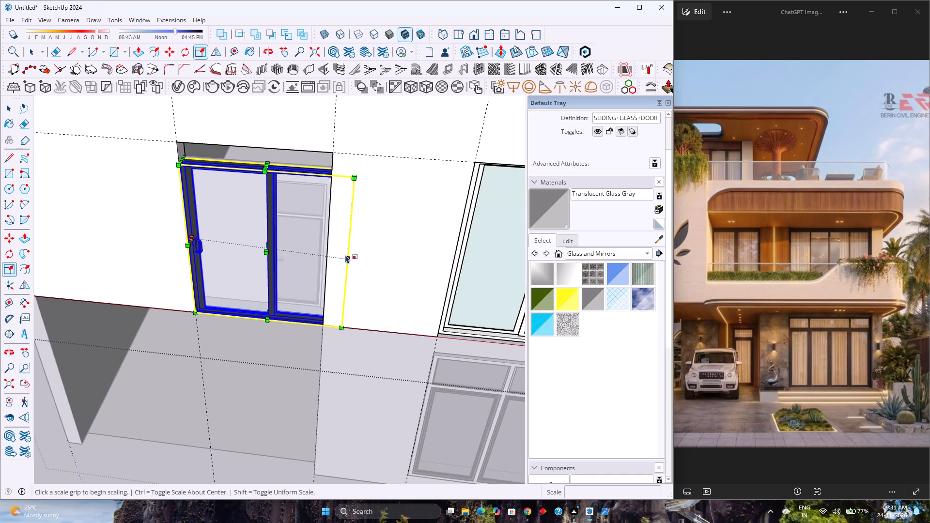
click(346, 253)
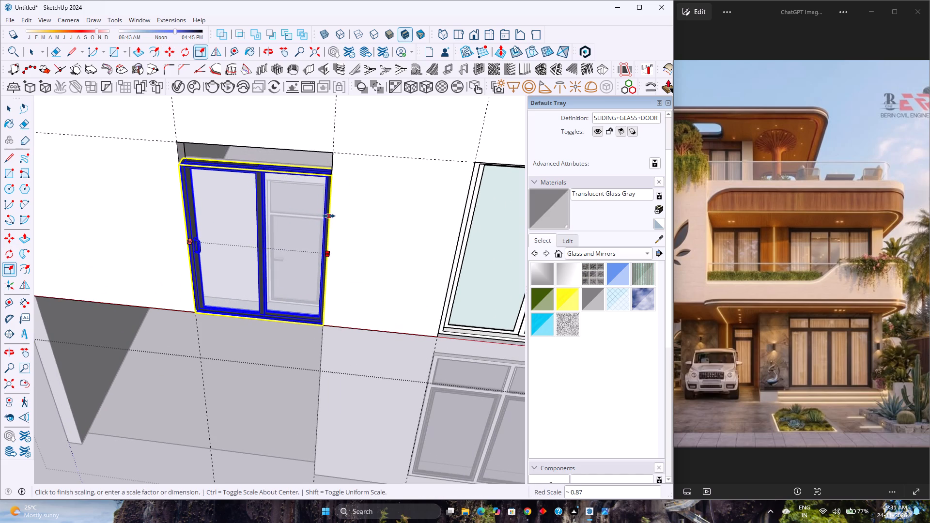
click(329, 216)
Scale the two-panel door's height along the blue axis by about 1.12 to the opening's top edge, and exit the wall group.
scroll(255, 157, up, 2)
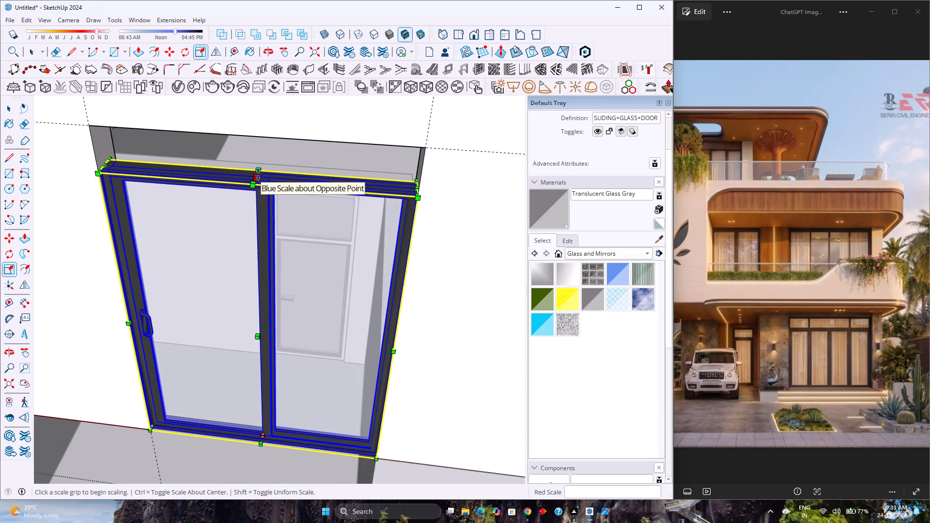
click(258, 174)
scroll(258, 174, down, 3)
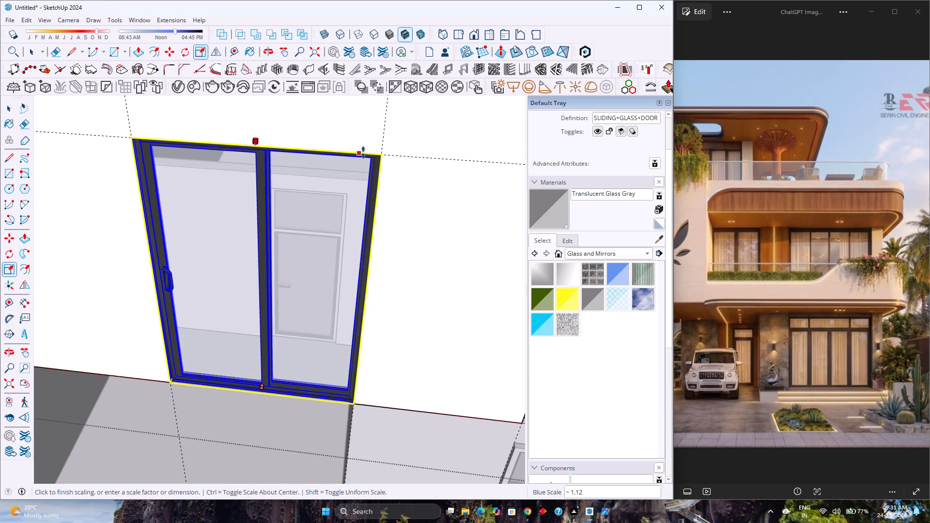
click(384, 153)
scroll(291, 203, down, 4)
middle_drag(295, 218, 335, 176)
scroll(330, 180, down, 3)
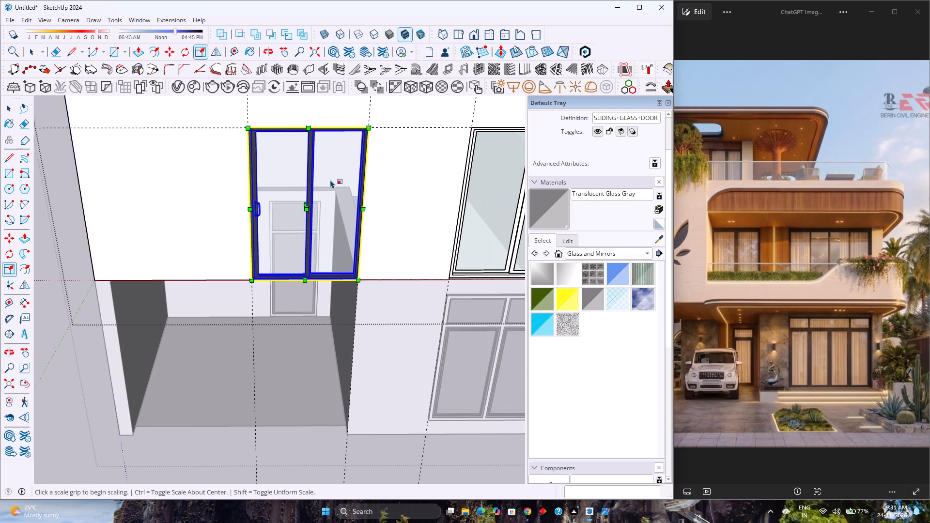
key(space)
scroll(317, 196, down, 3)
key(Escape)
Examine the two-panel door's fit in the narrow upper opening and the overall front facade.
scroll(317, 197, up, 2)
middle_drag(328, 198, 385, 193)
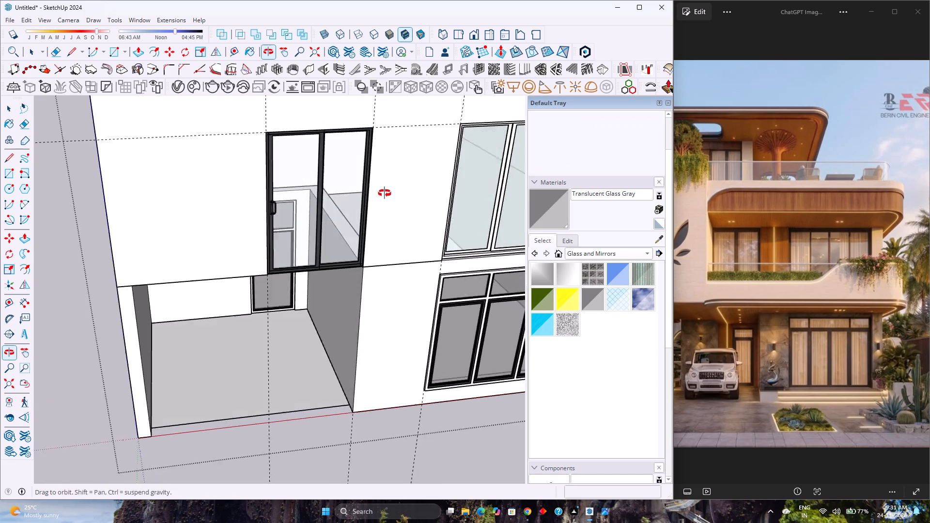
middle_drag(385, 193, 231, 158)
scroll(226, 168, down, 6)
middle_drag(229, 169, 256, 151)
scroll(251, 160, down, 1)
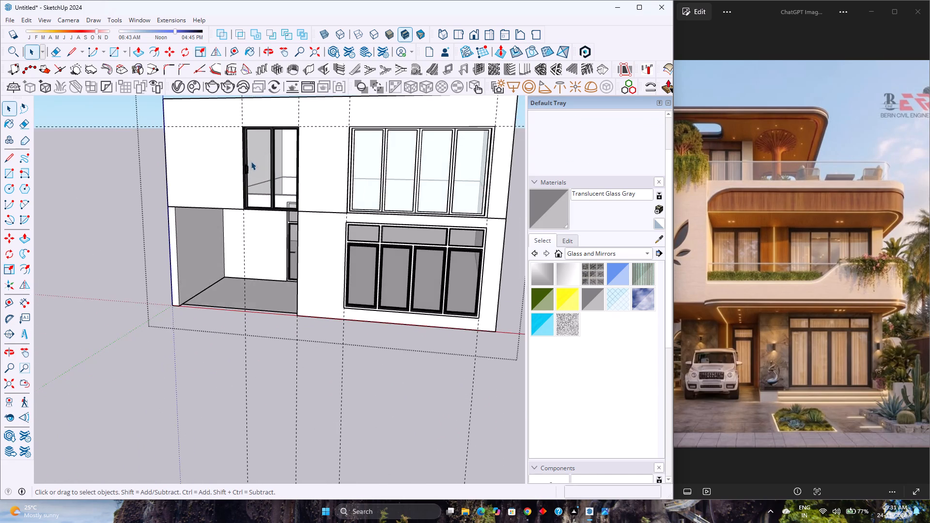
Examine how the two upper-storey sliding doors sit in the front facade.
scroll(251, 161, down, 2)
scroll(291, 146, up, 2)
right_click(291, 146)
click(122, 236)
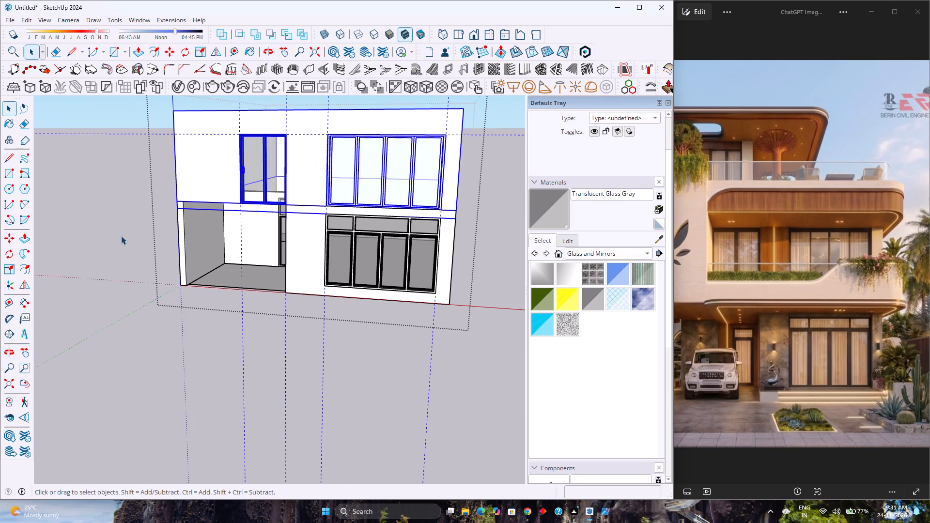
scroll(314, 191, up, 1)
scroll(316, 191, down, 3)
scroll(316, 191, up, 3)
scroll(230, 204, down, 2)
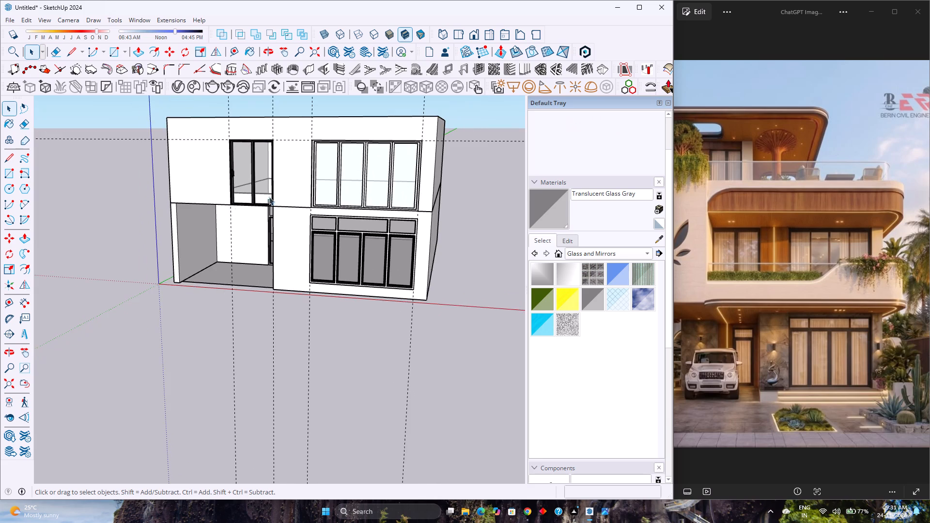
scroll(331, 171, up, 3)
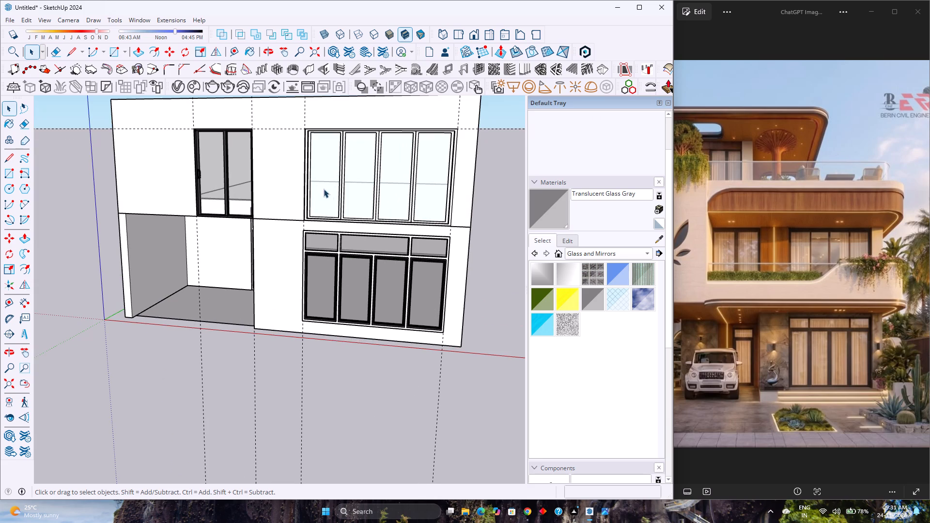
scroll(320, 223, down, 4)
scroll(438, 154, up, 4)
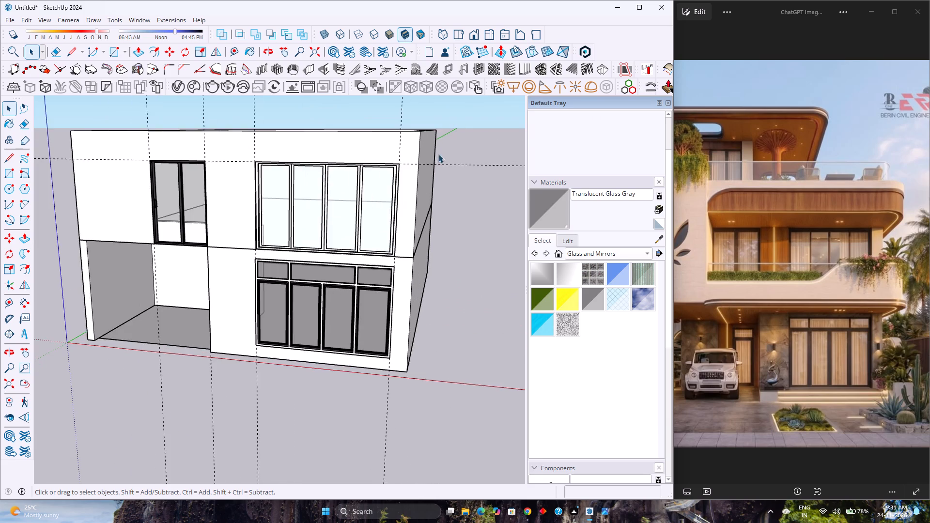
Open the upper-storey wall group and apply the Metal Seamed material to the whole four-panel sliding door component.
scroll(393, 153, up, 3)
middle_drag(393, 153, 300, 248)
middle_click(300, 248)
middle_click(300, 248)
scroll(321, 220, up, 3)
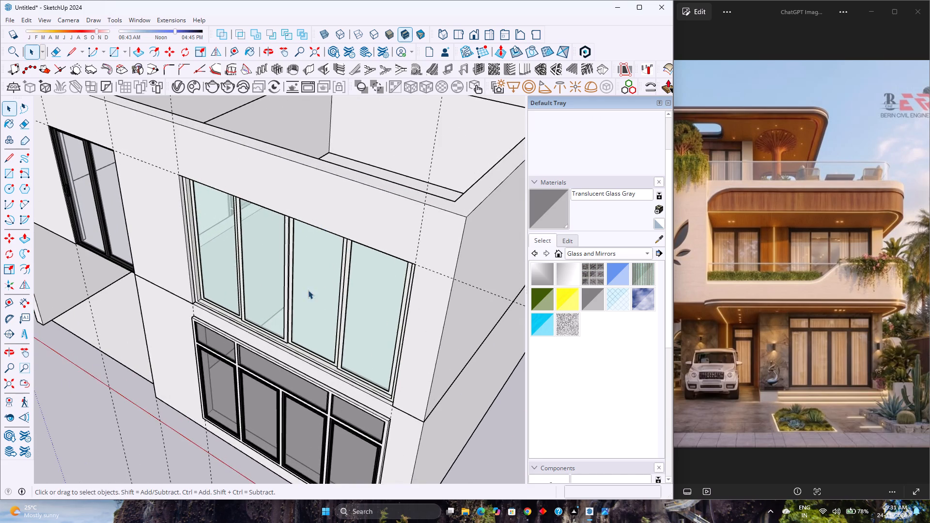
middle_drag(311, 287, 341, 251)
click(362, 260)
double_click(362, 260)
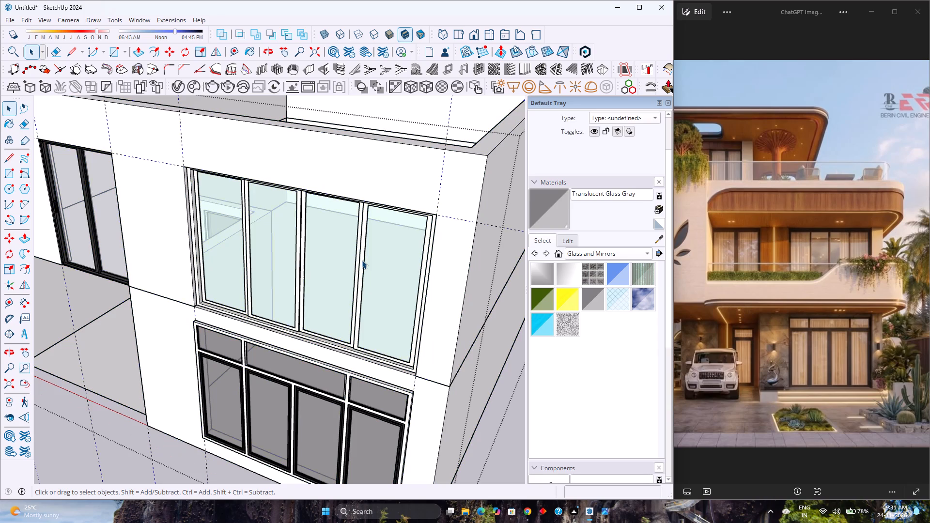
click(362, 260)
click(362, 260)
click(362, 260)
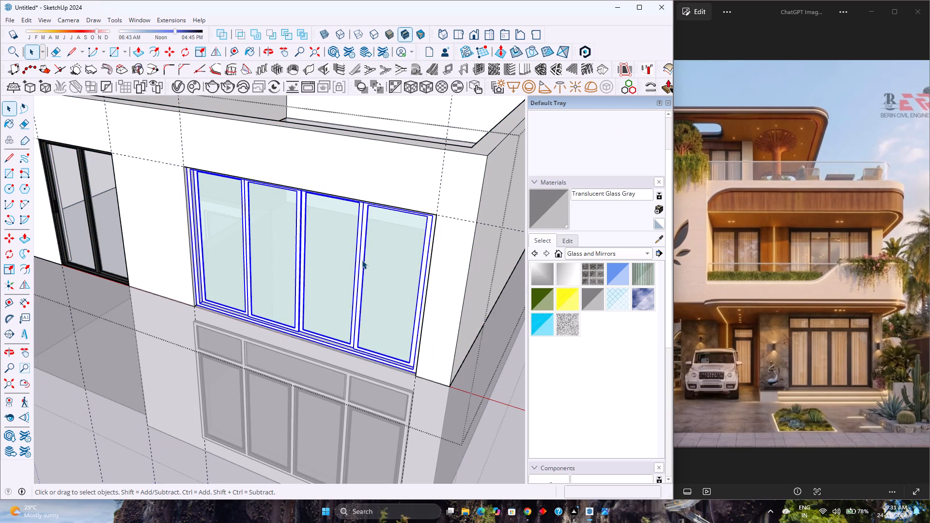
click(583, 255)
click(585, 277)
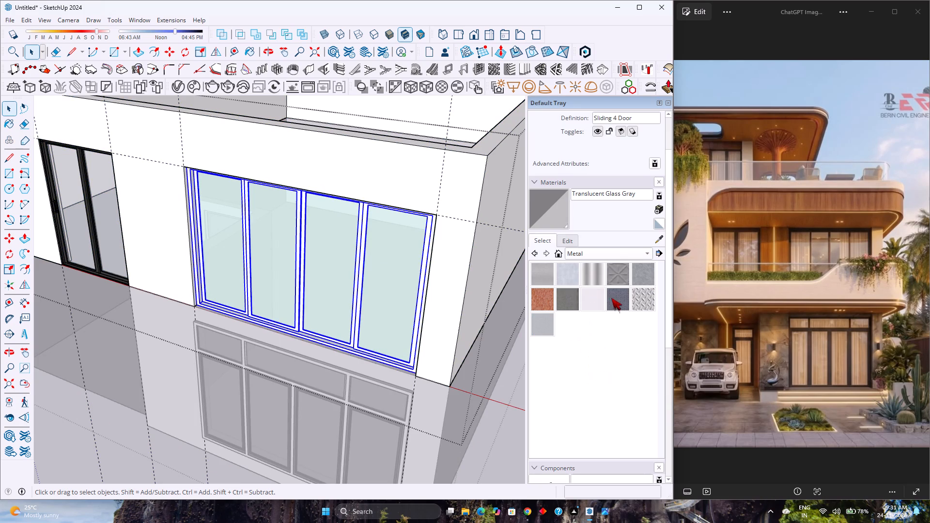
click(569, 303)
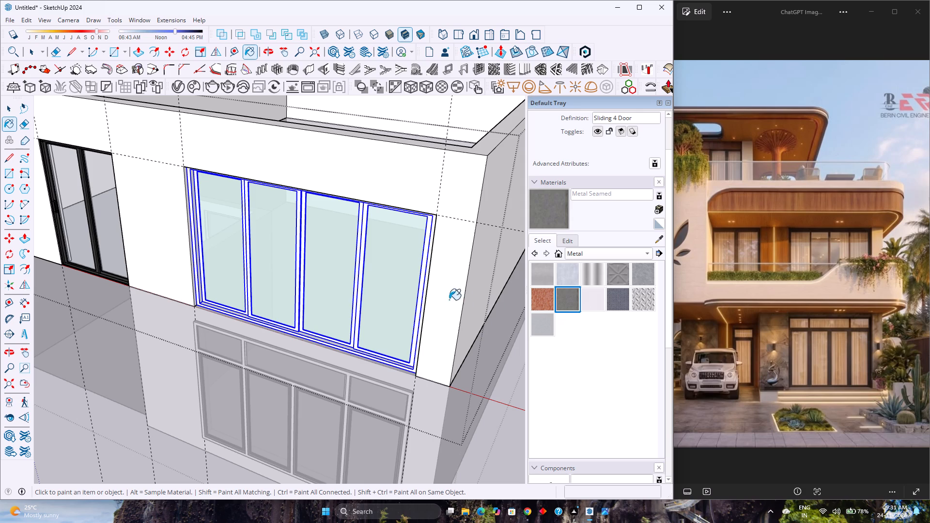
scroll(373, 349, up, 7)
click(341, 350)
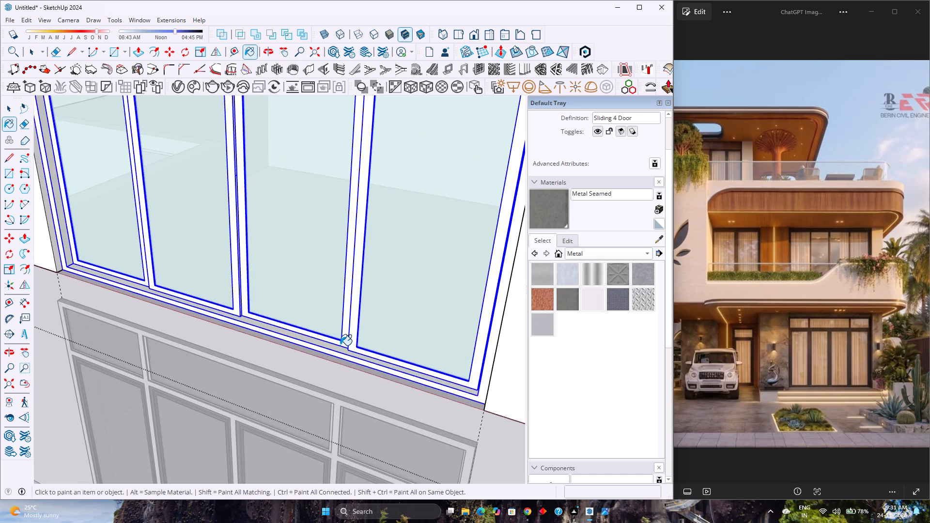
Open the four-panel door's outer frame for editing and paint its faces with Metal Seamed.
key(space)
double_click(344, 342)
scroll(344, 343, up, 3)
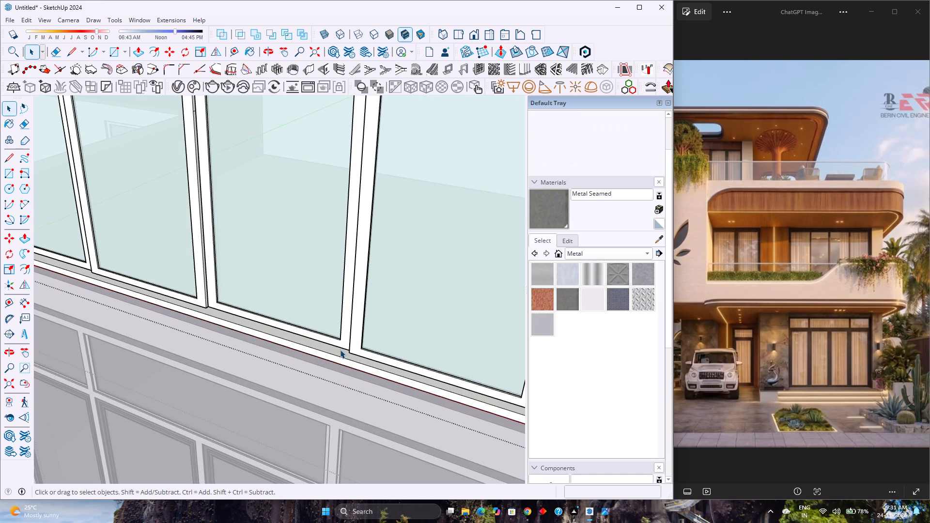
double_click(338, 350)
click(336, 352)
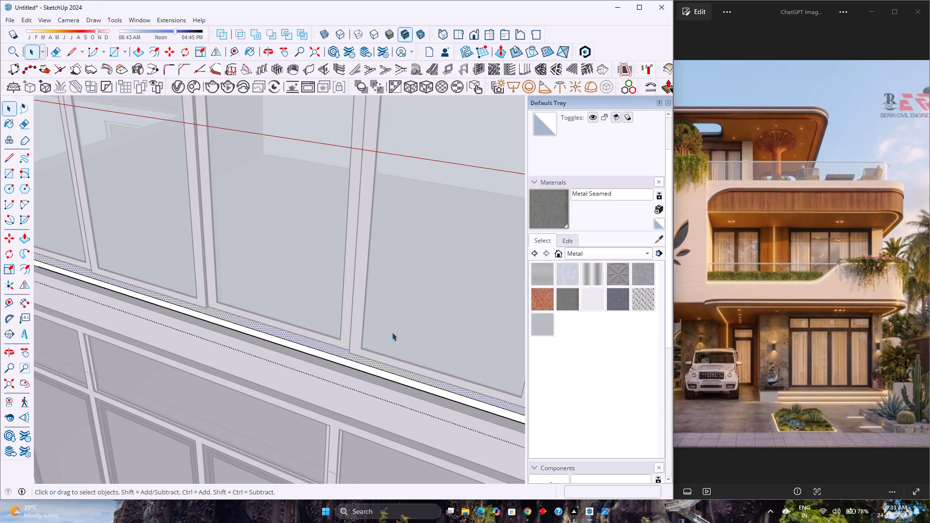
scroll(579, 150, up, 2)
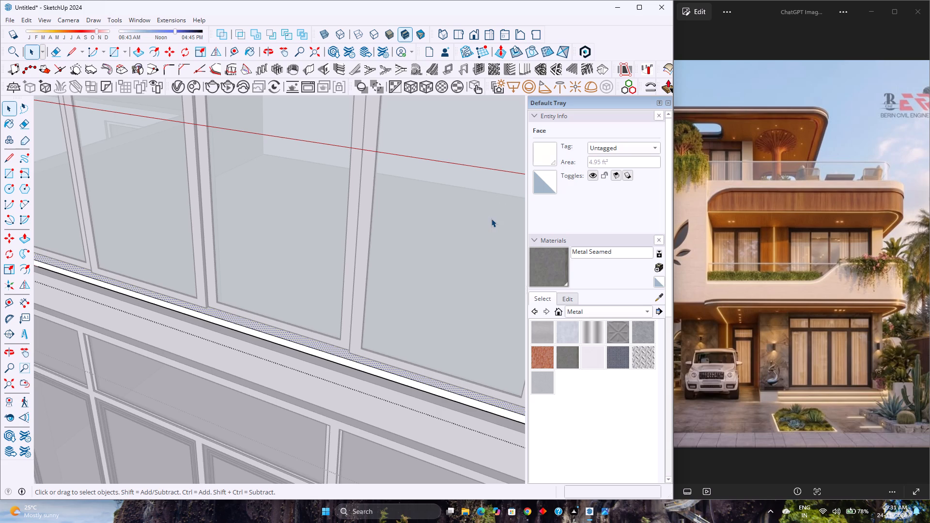
click(540, 272)
click(274, 332)
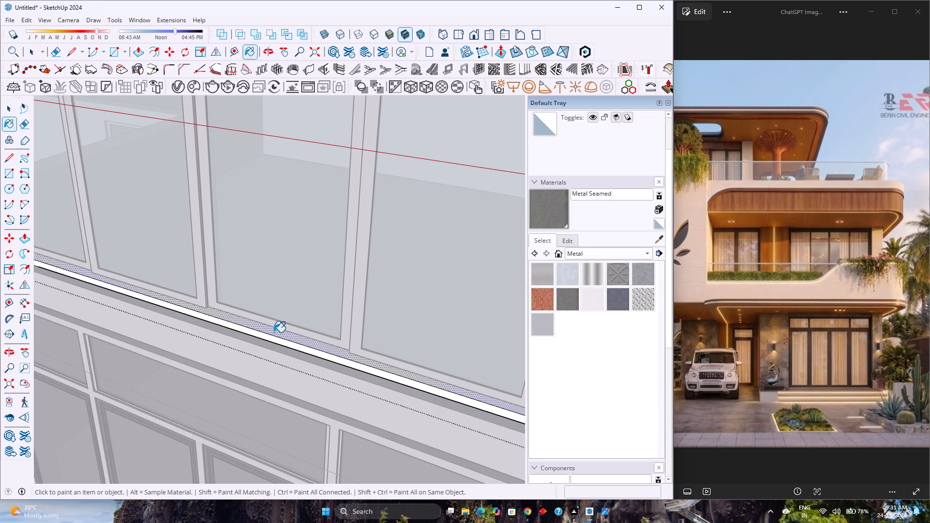
scroll(262, 341, up, 1)
click(264, 338)
scroll(264, 337, down, 3)
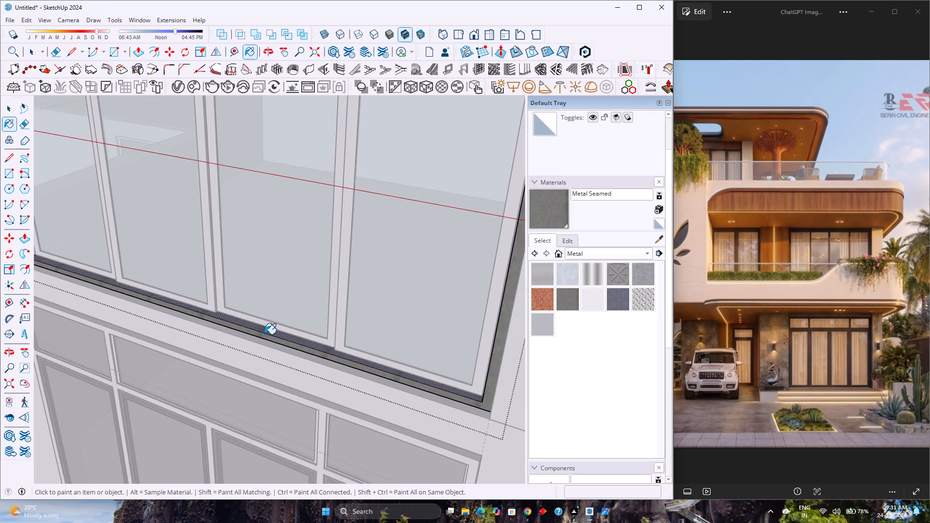
scroll(265, 333, down, 2)
middle_drag(265, 333, 316, 353)
middle_click(315, 353)
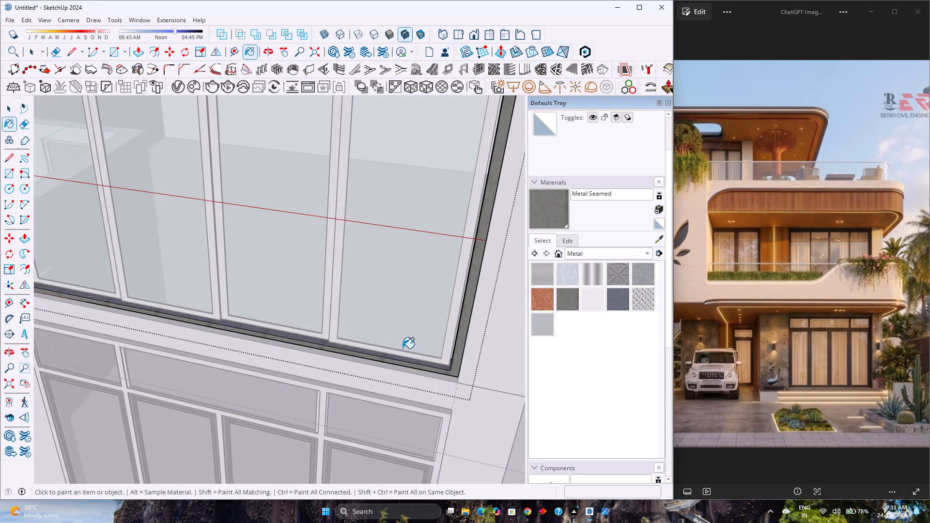
Select all connected geometry of the four-panel door's outer frame, apply Metal Seamed to it, and leave the frame.
scroll(403, 348, up, 4)
key(space)
triple_click(344, 358)
click(343, 357)
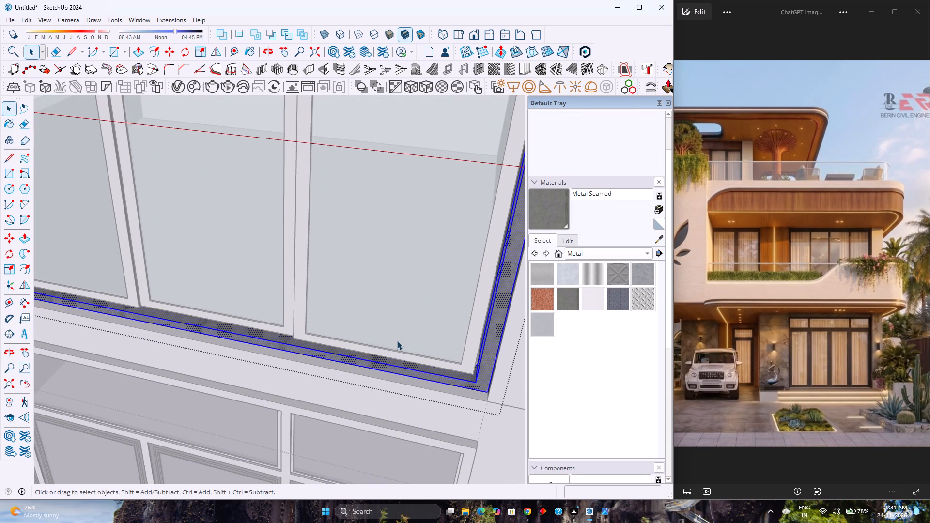
scroll(453, 355, up, 3)
middle_drag(463, 363, 528, 383)
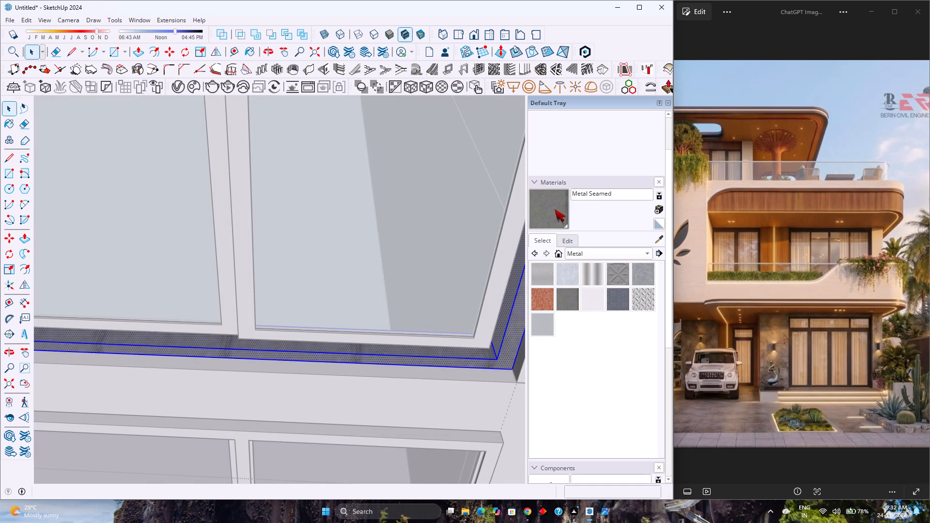
click(555, 209)
click(404, 351)
key(space)
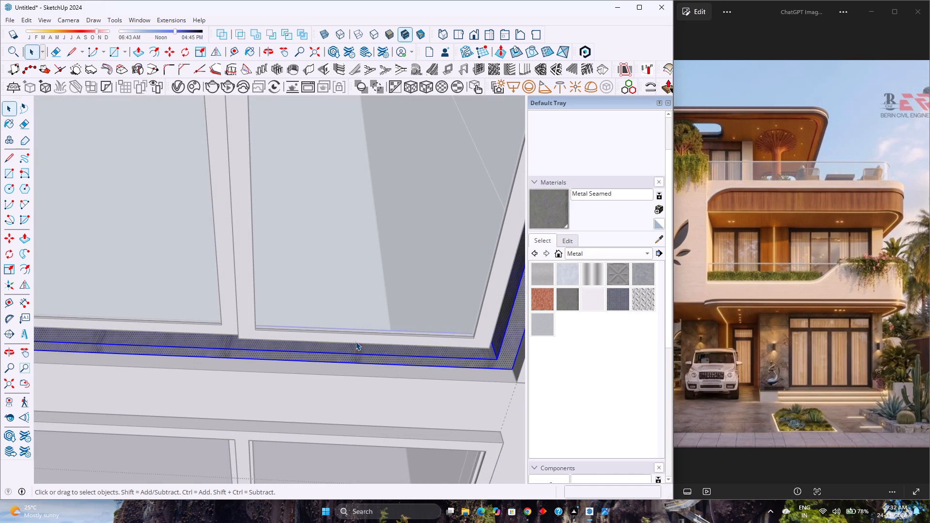
key(Escape)
Paint the frame of the four-panel door's rightmost panel with Metal Seamed, leaving its glass unpainted, and exit that panel.
click(356, 340)
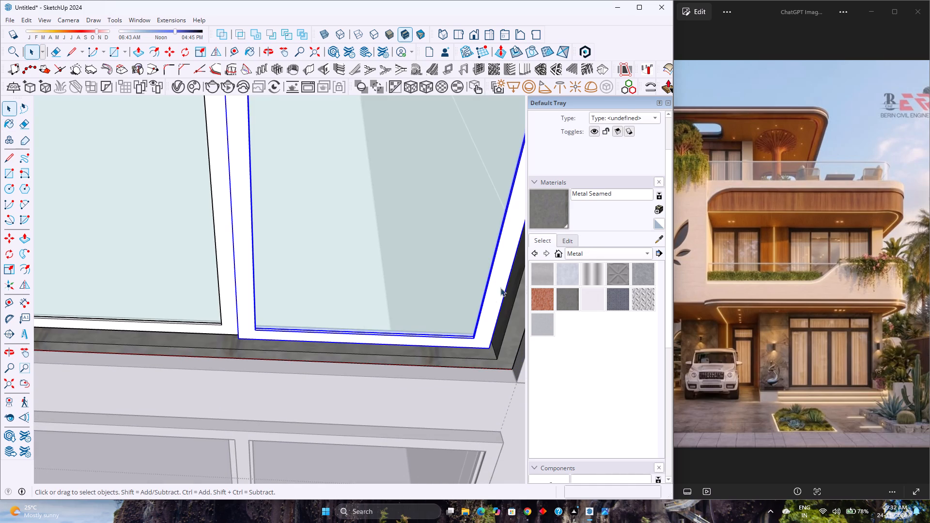
double_click(411, 339)
scroll(411, 339, up, 3)
triple_click(411, 339)
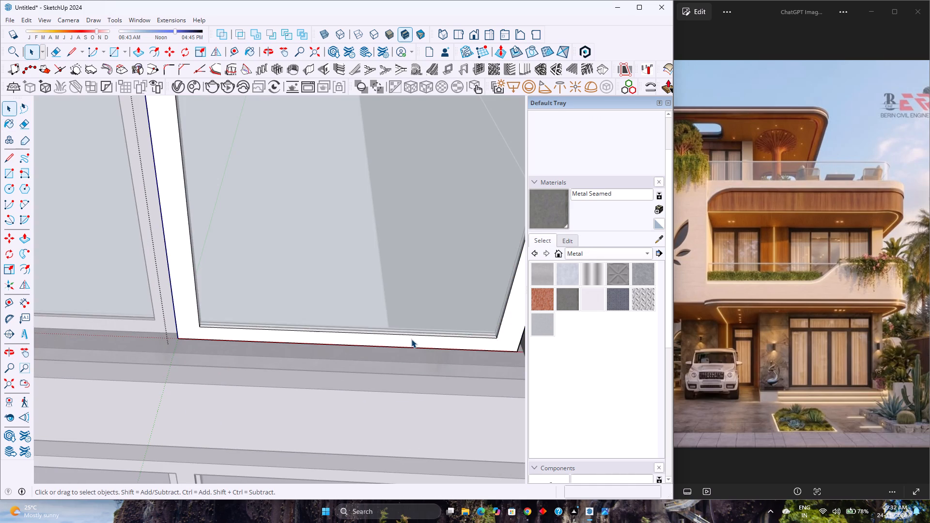
double_click(411, 339)
click(551, 214)
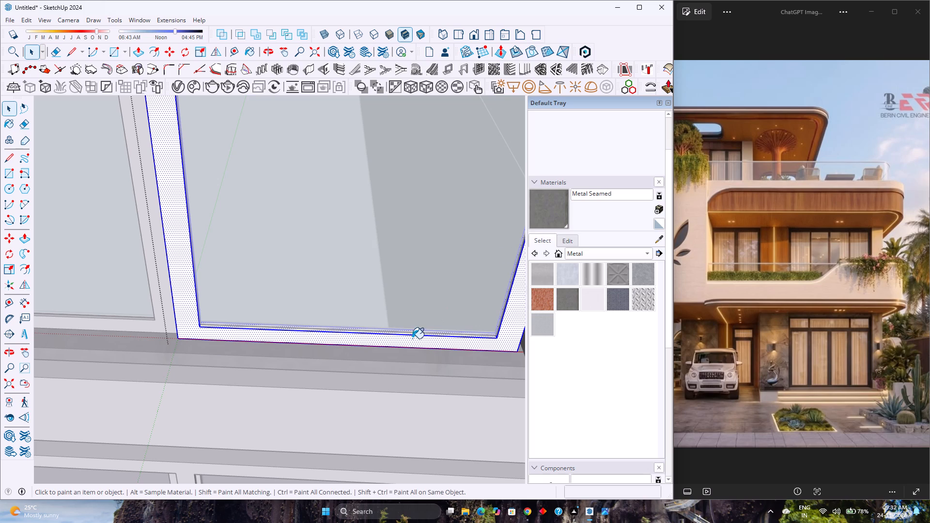
click(411, 340)
scroll(411, 340, up, 3)
middle_click(411, 340)
middle_drag(411, 340, 439, 424)
middle_click(439, 424)
scroll(410, 379, down, 5)
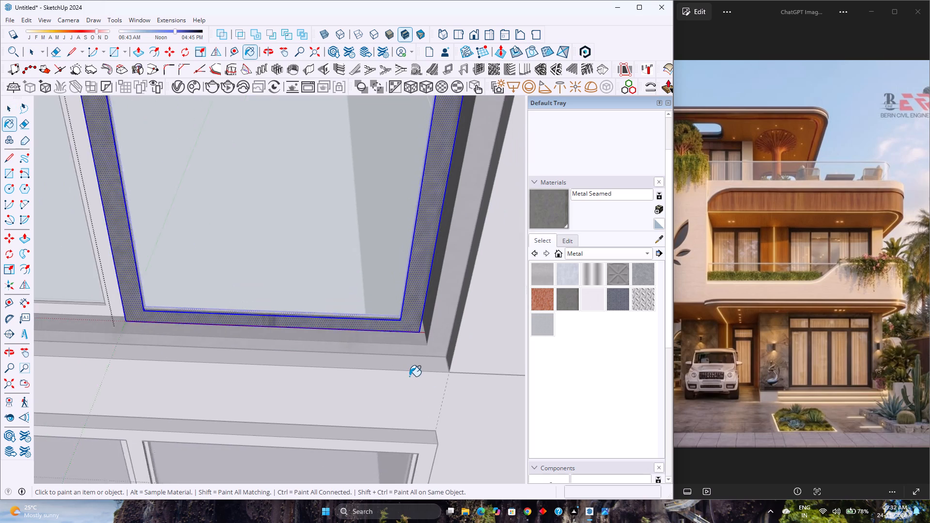
scroll(409, 376, down, 8)
scroll(416, 356, up, 2)
middle_drag(416, 356, 439, 332)
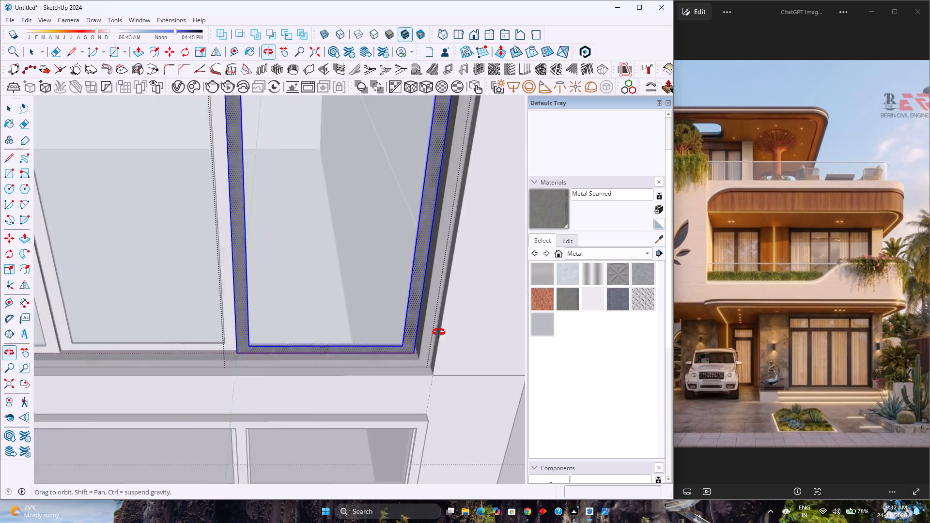
middle_drag(439, 332, 445, 330)
scroll(445, 330, down, 11)
key(space)
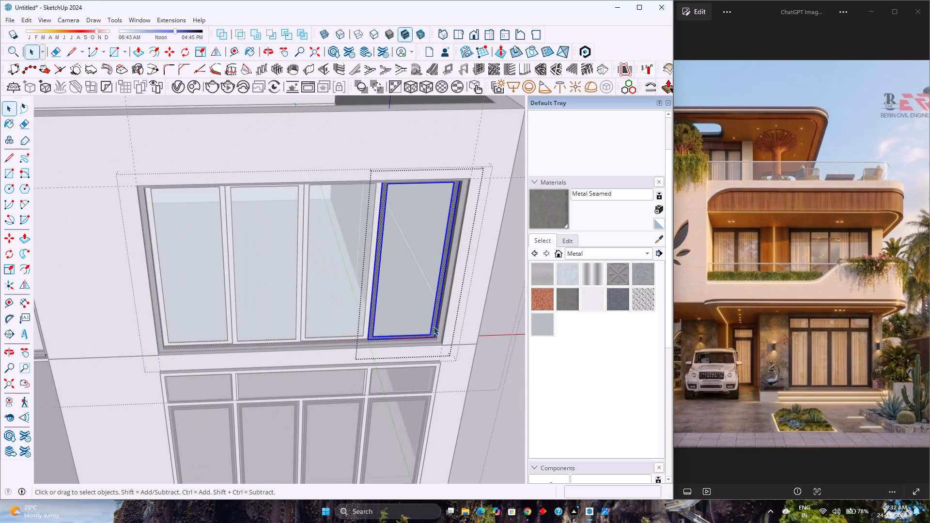
key(Escape)
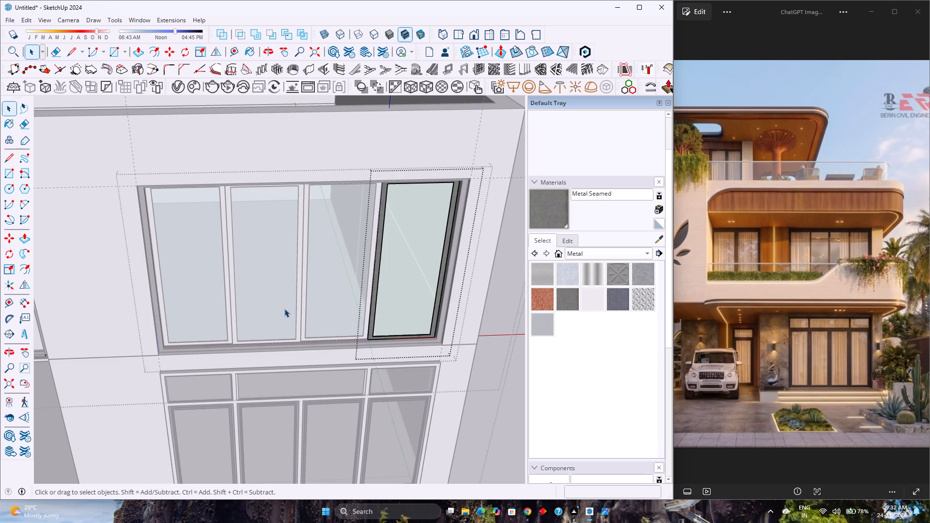
key(Escape)
Paint the frame of the four-panel door's second panel from the right with Metal Seamed.
scroll(341, 341, up, 6)
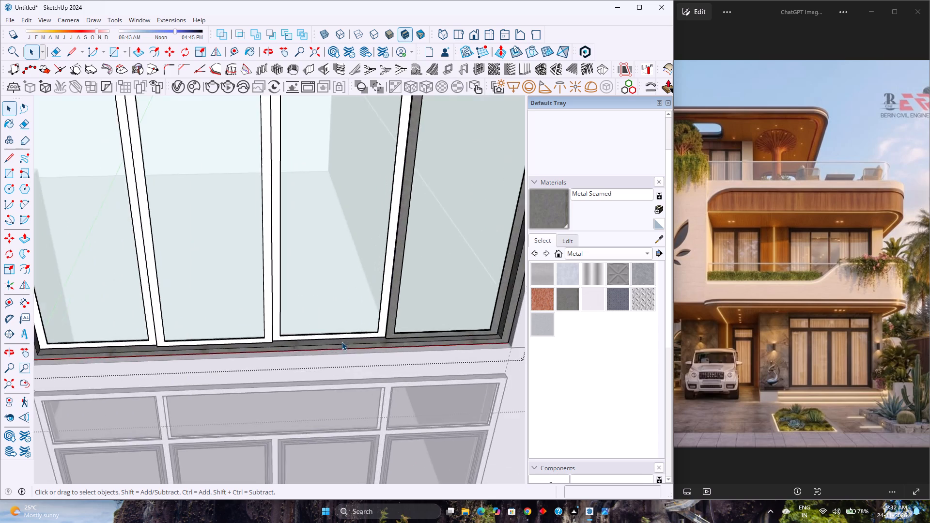
scroll(341, 341, up, 8)
triple_click(264, 336)
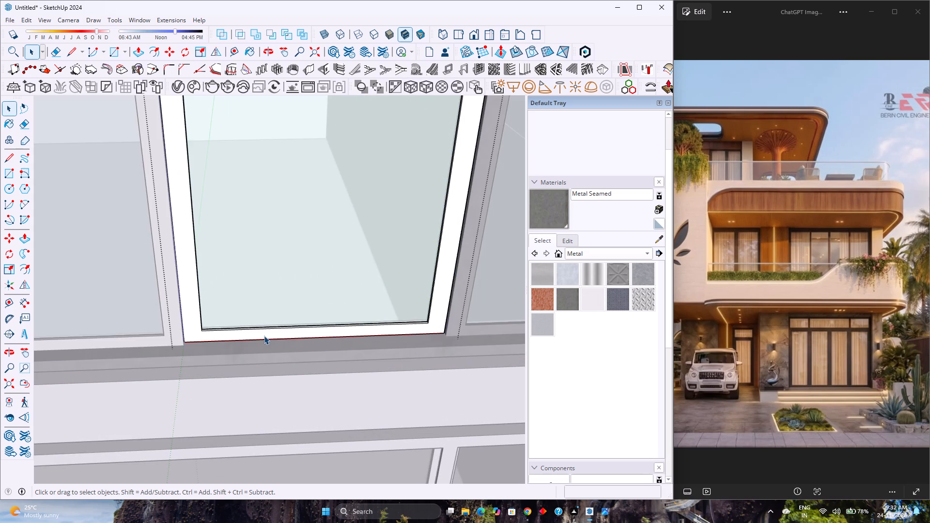
double_click(305, 331)
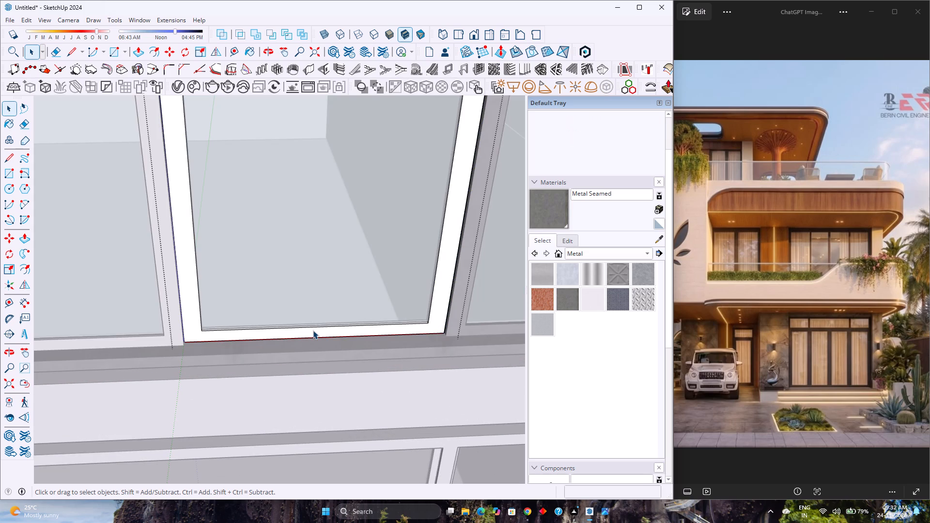
triple_click(313, 330)
triple_click(313, 330)
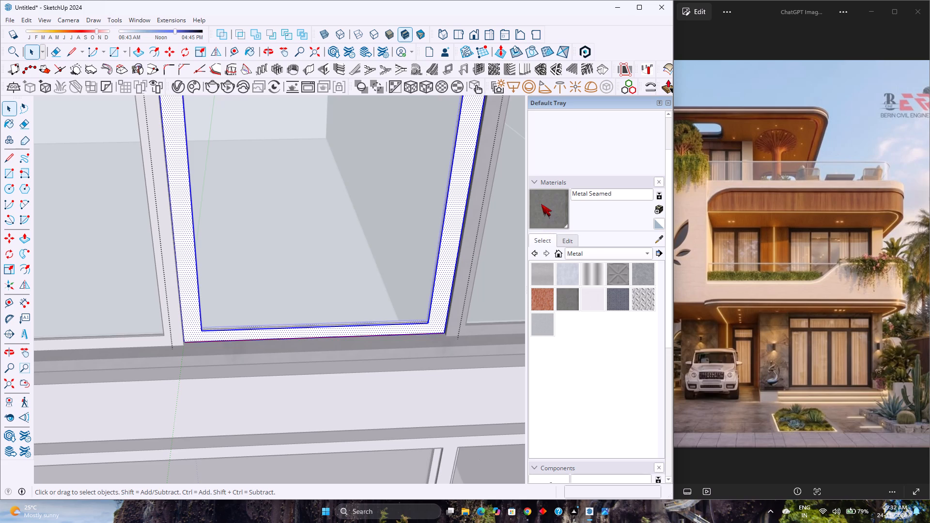
click(541, 204)
click(437, 324)
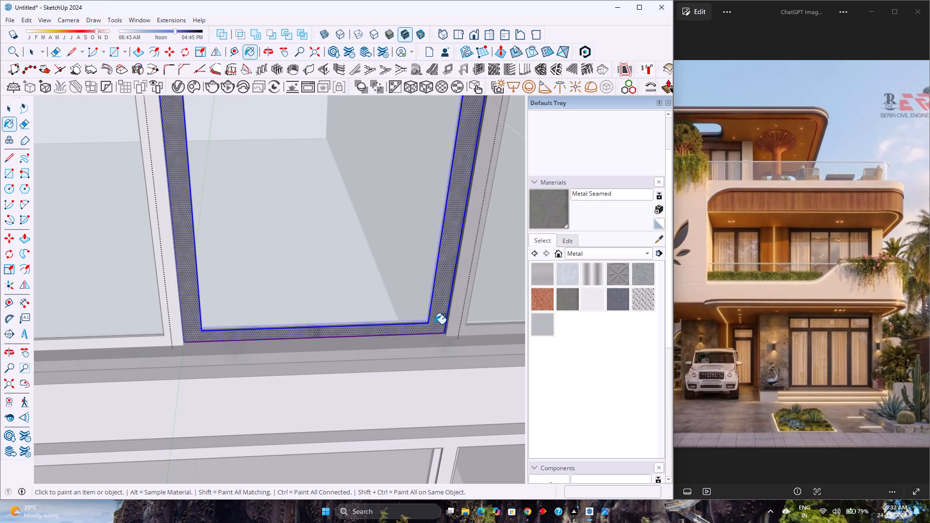
key(space)
key(Escape)
Paint the frame of the four-panel door's second panel from the left with Metal Seamed.
scroll(333, 349, down, 3)
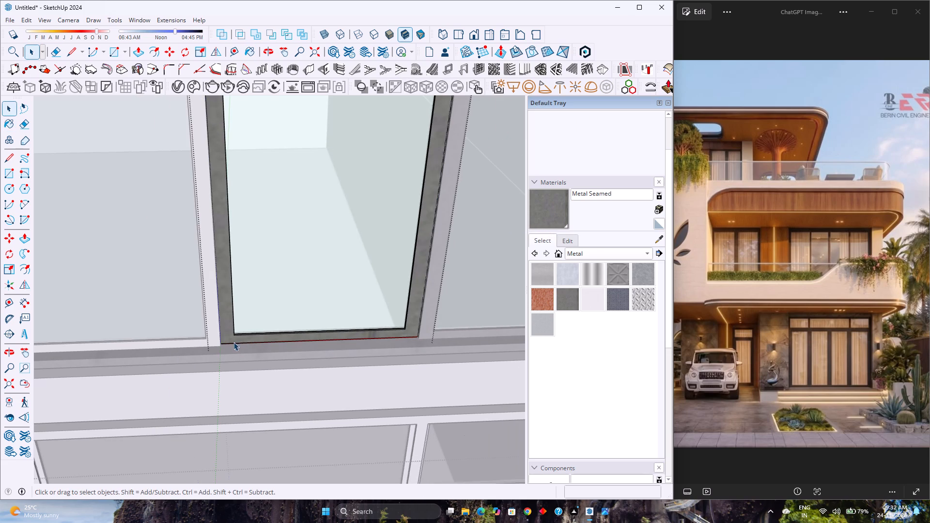
double_click(214, 340)
triple_click(214, 340)
scroll(214, 340, up, 3)
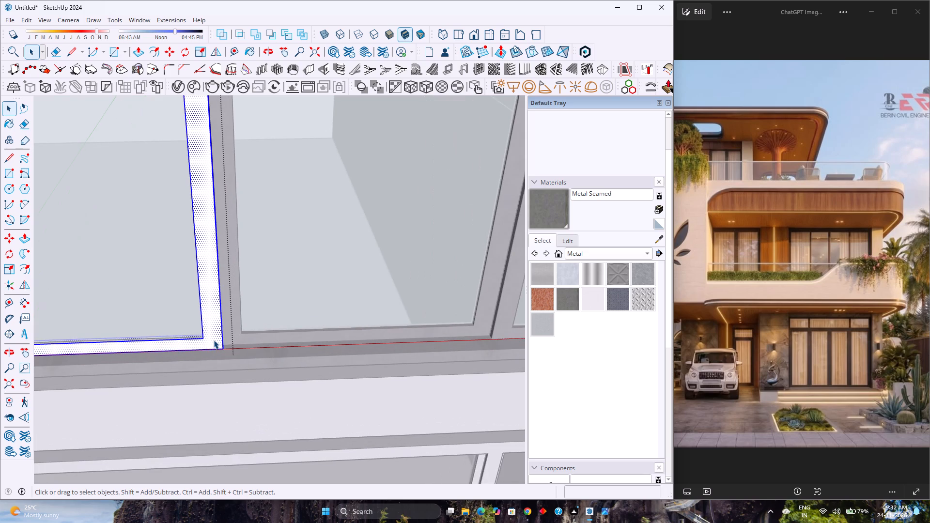
triple_click(214, 340)
click(556, 207)
click(213, 343)
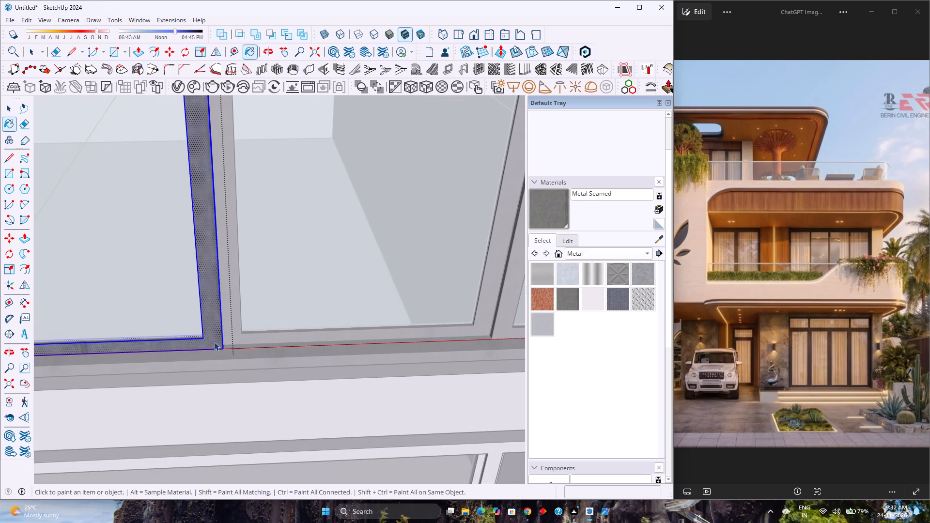
Paint the frame of the four-panel door's leftmost panel with Metal Seamed, leaving its glass unpainted, and exit that panel.
key(space)
scroll(258, 331, down, 5)
key(Escape)
scroll(258, 331, down, 3)
shift+middle_drag(215, 344, 253, 343)
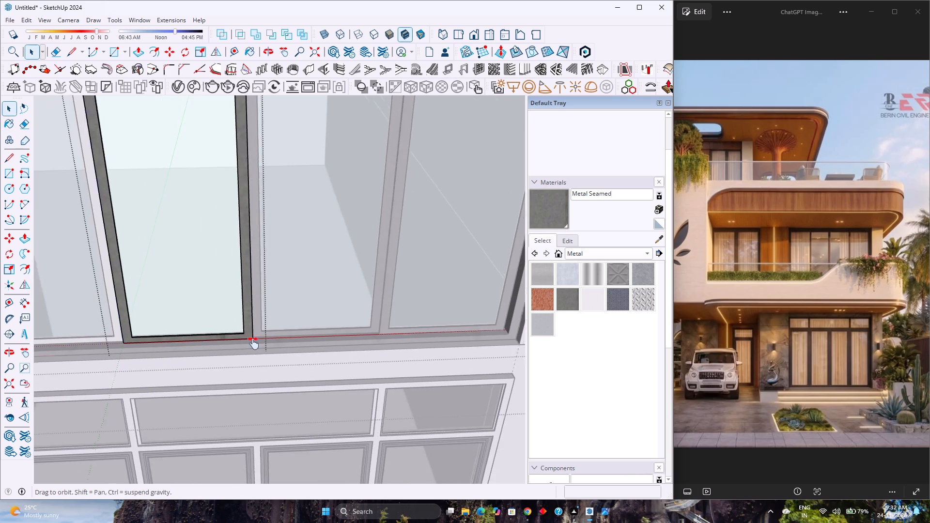
shift+middle_drag(253, 343, 391, 343)
scroll(219, 357, up, 3)
triple_click(208, 334)
triple_click(208, 334)
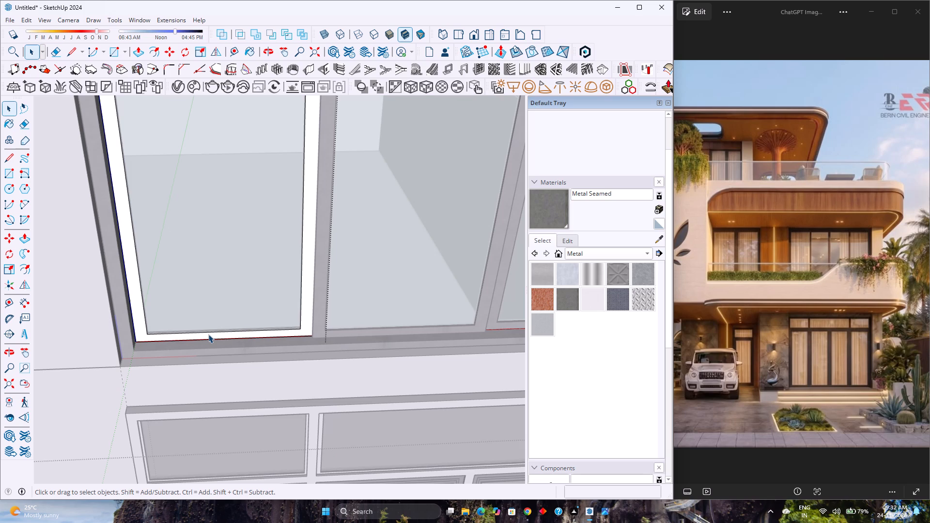
triple_click(208, 334)
scroll(516, 215, up, 3)
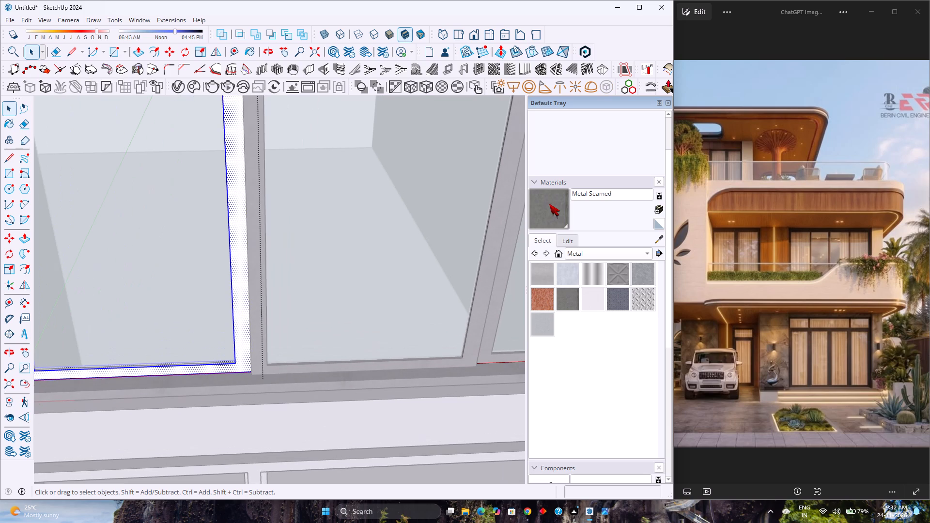
click(555, 206)
click(243, 362)
key(space)
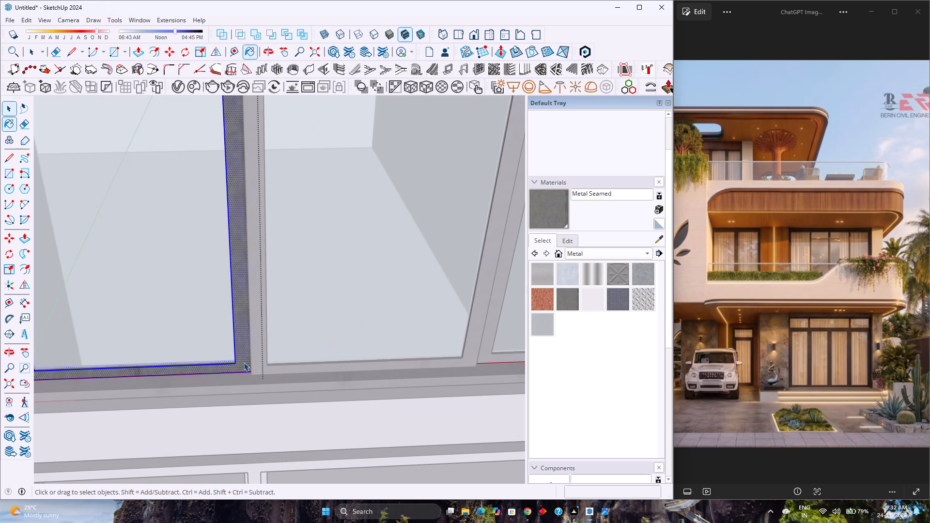
scroll(246, 363, down, 4)
key(Escape)
scroll(273, 347, down, 4)
key(Escape)
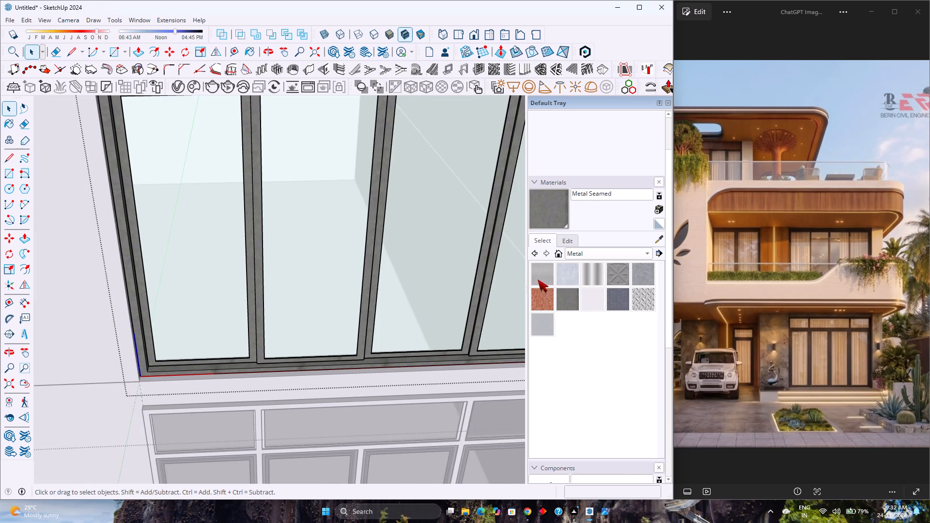
Darken the Metal Seamed material by setting its HLS saturation to 0 and lightness to 16.
click(570, 239)
drag(577, 331, 576, 331)
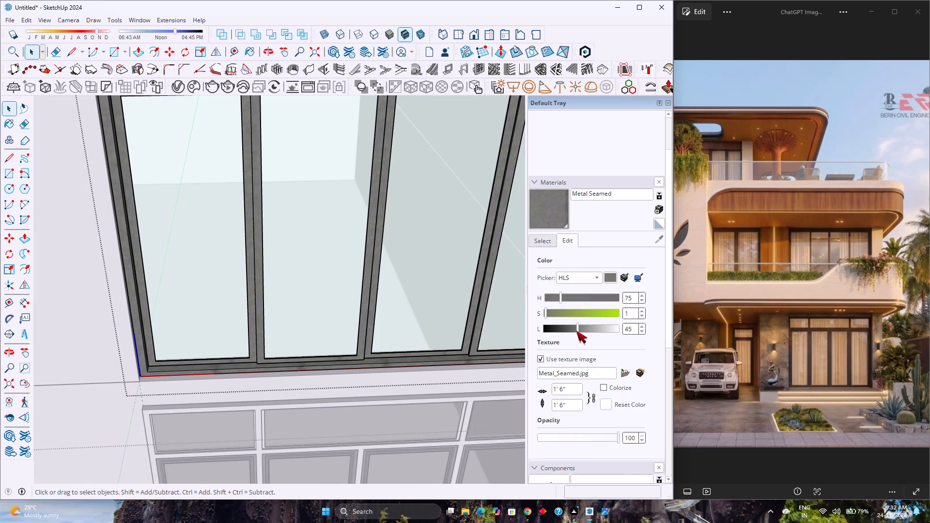
drag(576, 331, 563, 337)
drag(545, 311, 528, 319)
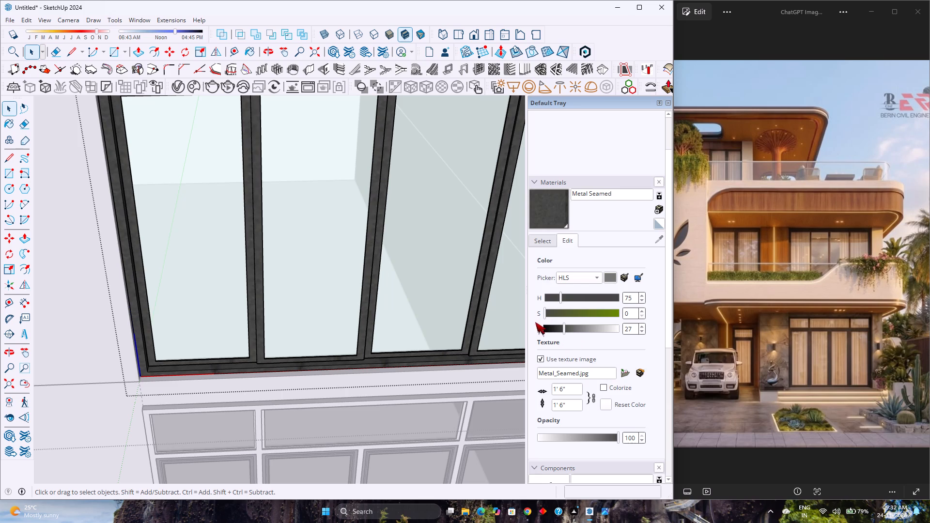
drag(560, 326, 556, 330)
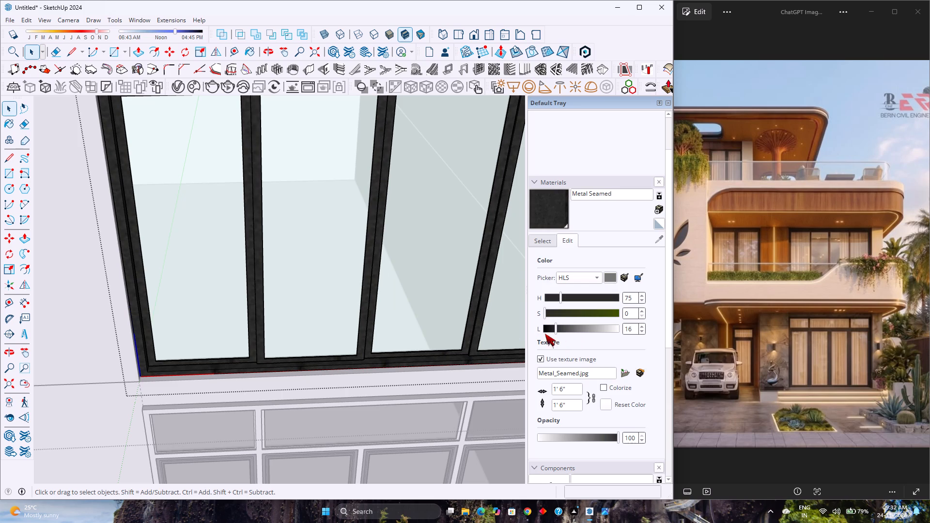
Examine the darkened frames of the four-panel door from several angles, and leave the door's group.
scroll(273, 363, down, 9)
middle_drag(264, 317, 260, 310)
middle_click(260, 310)
scroll(291, 321, up, 1)
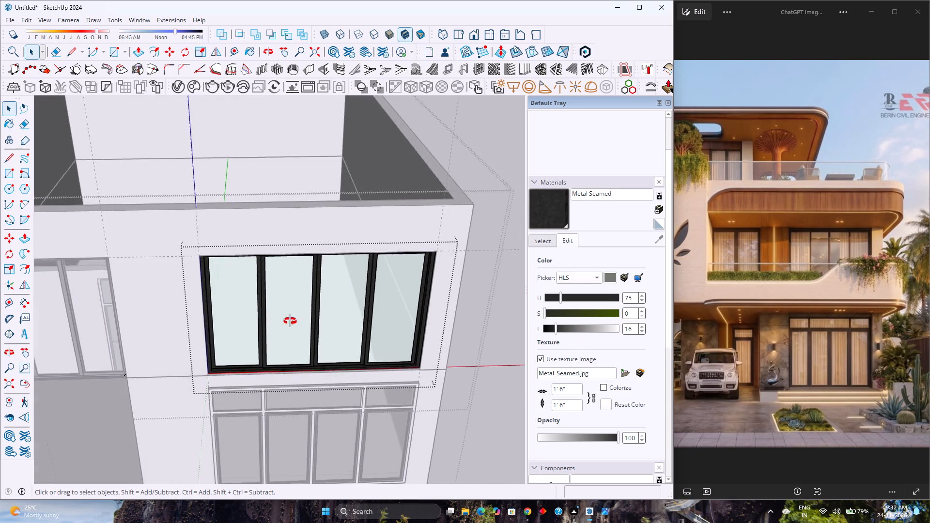
middle_drag(291, 321, 223, 240)
middle_drag(222, 238, 215, 228)
middle_drag(262, 288, 204, 218)
scroll(259, 289, up, 4)
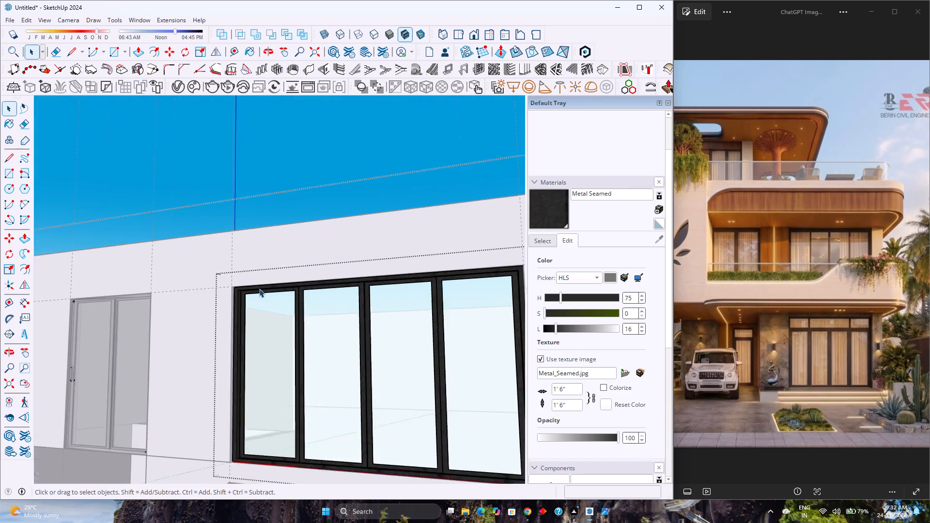
scroll(254, 295, up, 2)
middle_drag(254, 295, 196, 321)
scroll(195, 321, down, 4)
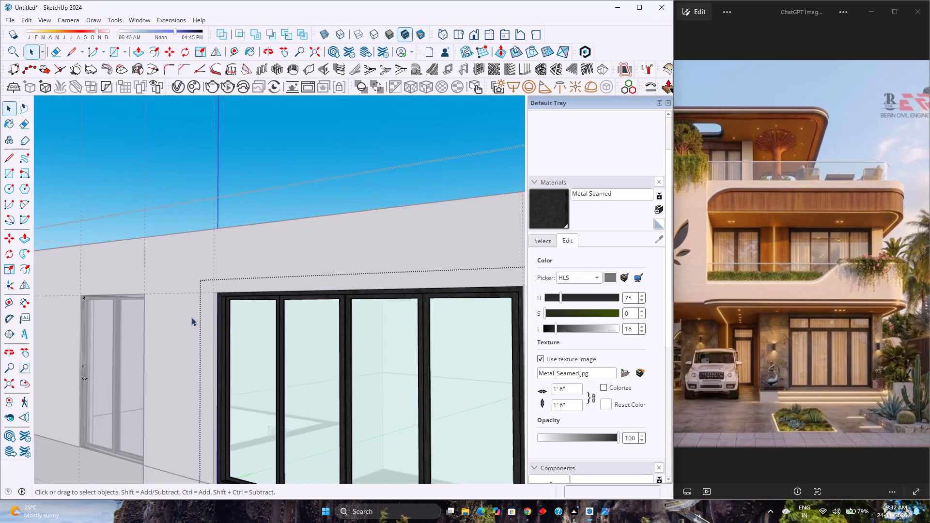
scroll(191, 317, down, 2)
middle_click(191, 317)
middle_drag(191, 317, 343, 329)
middle_click(343, 329)
scroll(179, 308, down, 4)
middle_drag(232, 311, 450, 332)
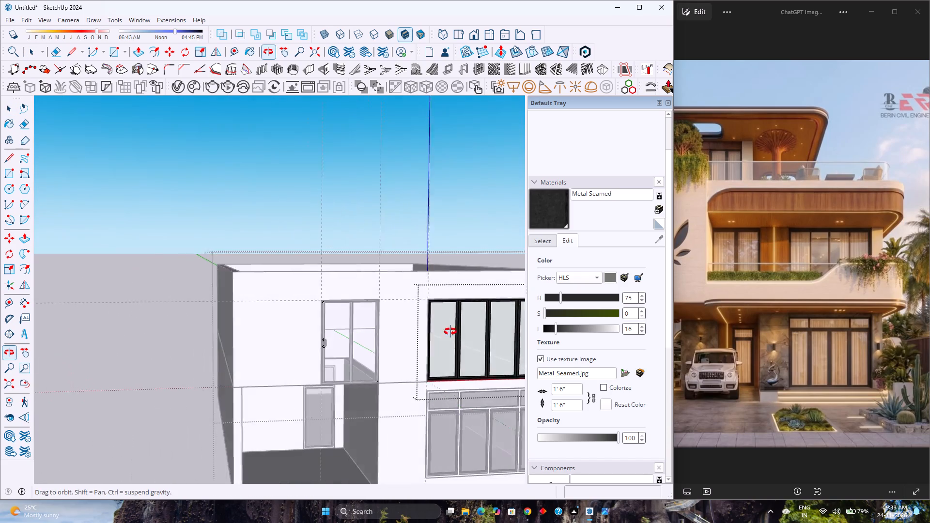
middle_drag(450, 332, 451, 332)
scroll(117, 312, down, 4)
scroll(392, 294, up, 7)
middle_drag(394, 294, 194, 294)
middle_click(191, 294)
scroll(187, 294, down, 1)
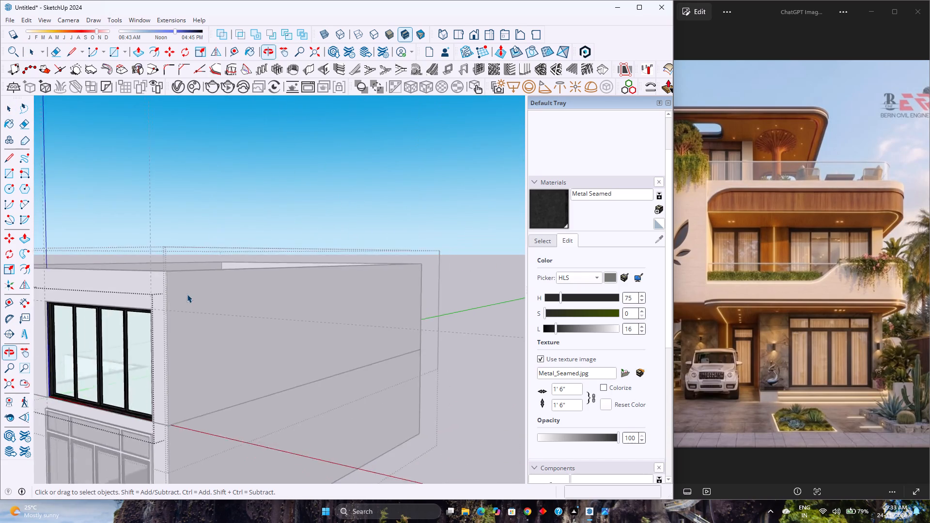
scroll(187, 294, down, 5)
click(328, 156)
Examine both upper-storey sliding doors across the front facade, and leave the upper-storey group.
scroll(312, 166, down, 3)
middle_drag(226, 214, 232, 216)
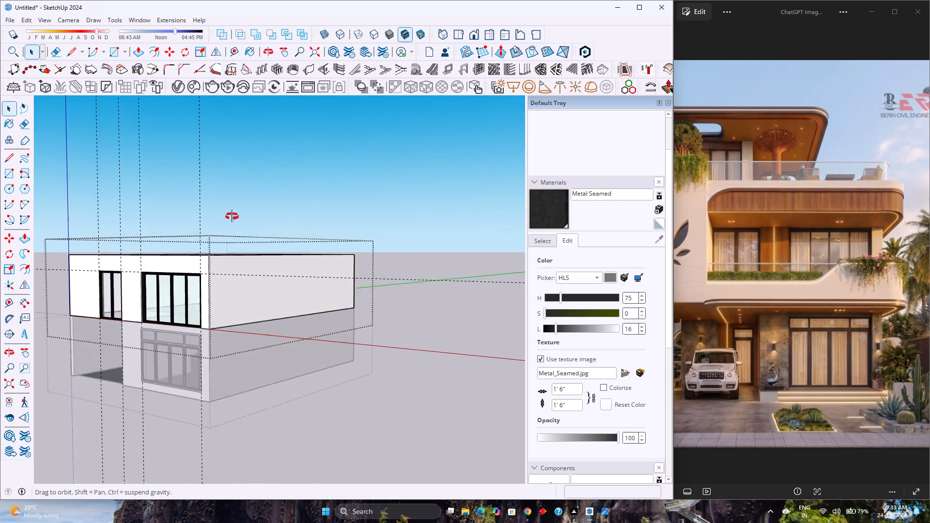
middle_drag(232, 216, 391, 223)
middle_click(391, 223)
scroll(288, 238, down, 1)
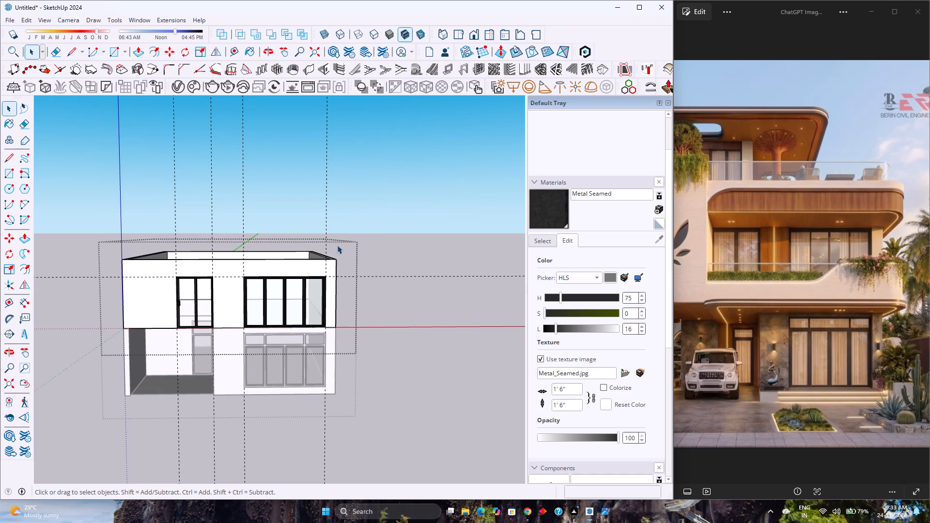
scroll(223, 270, up, 3)
scroll(222, 270, down, 4)
scroll(192, 308, up, 6)
middle_drag(194, 308, 263, 324)
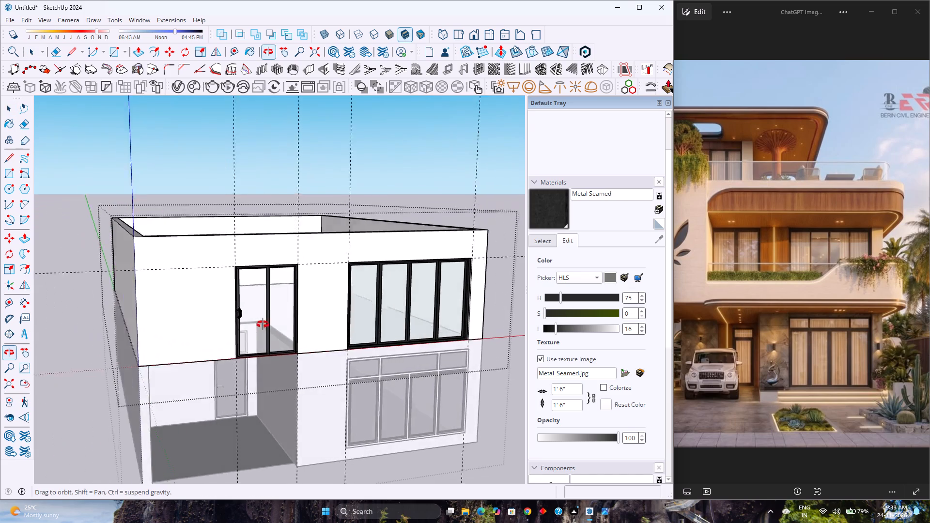
middle_drag(263, 324, 249, 330)
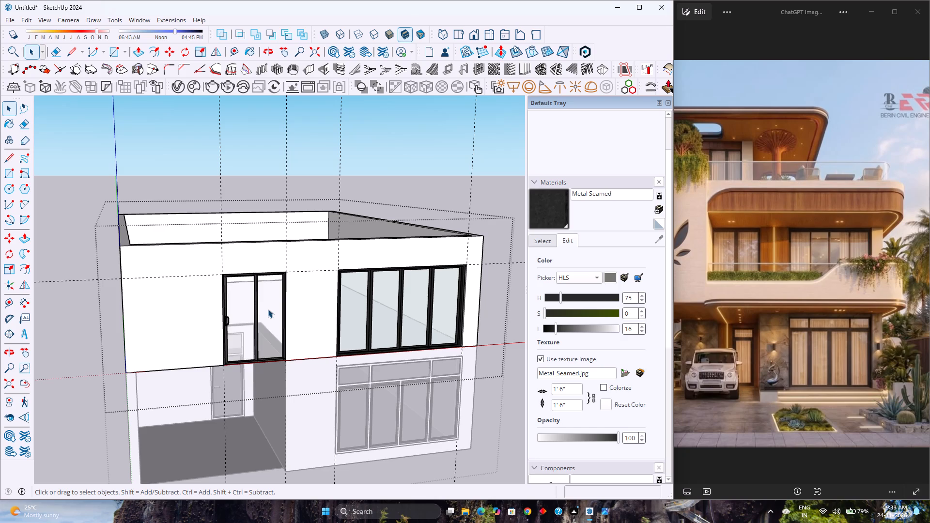
scroll(350, 313, up, 2)
scroll(349, 315, down, 4)
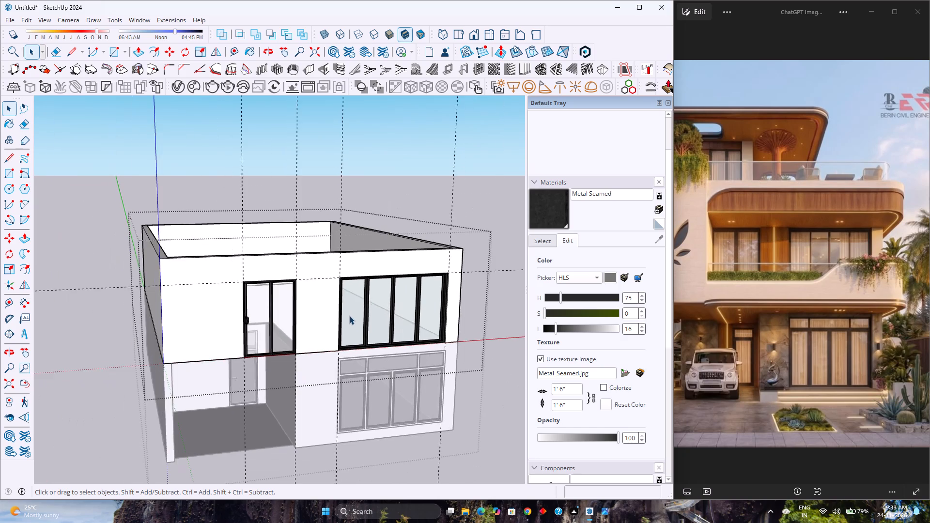
middle_drag(349, 316, 253, 330)
scroll(220, 315, up, 3)
middle_drag(220, 315, 249, 296)
middle_click(253, 294)
scroll(254, 293, down, 5)
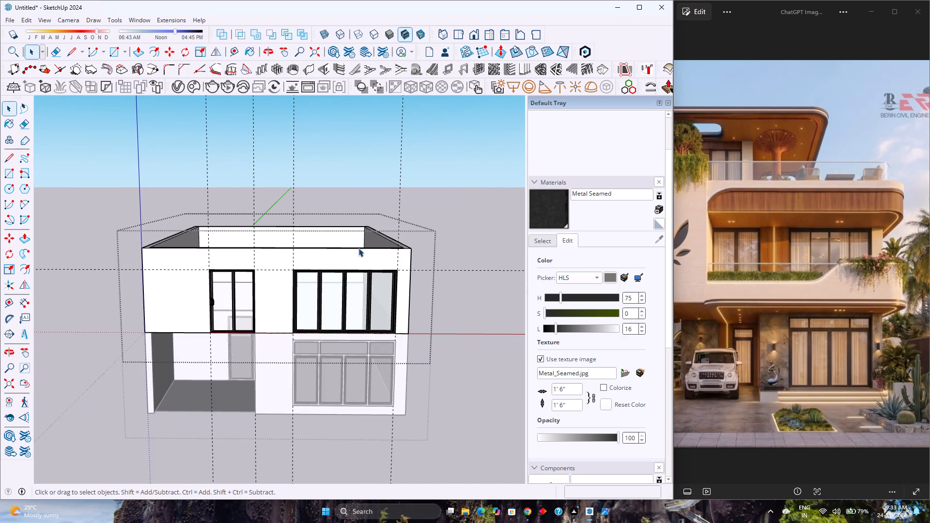
click(466, 197)
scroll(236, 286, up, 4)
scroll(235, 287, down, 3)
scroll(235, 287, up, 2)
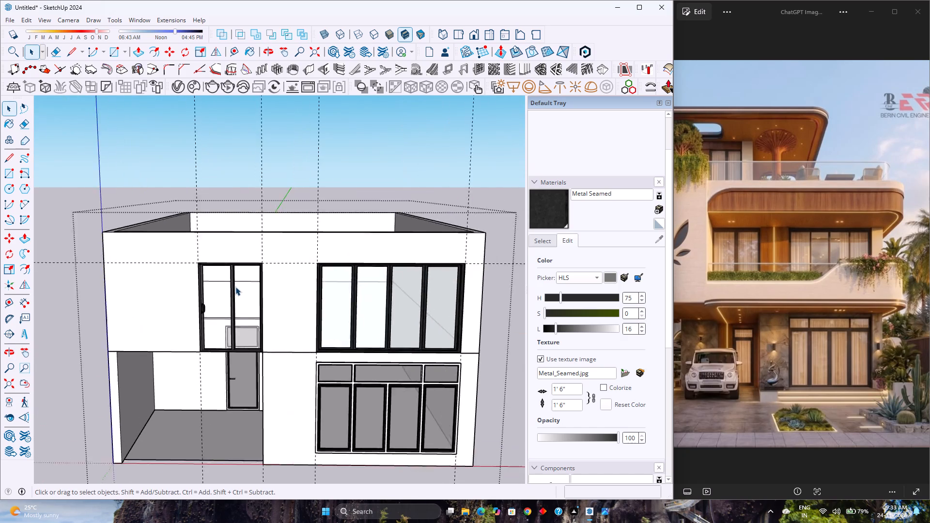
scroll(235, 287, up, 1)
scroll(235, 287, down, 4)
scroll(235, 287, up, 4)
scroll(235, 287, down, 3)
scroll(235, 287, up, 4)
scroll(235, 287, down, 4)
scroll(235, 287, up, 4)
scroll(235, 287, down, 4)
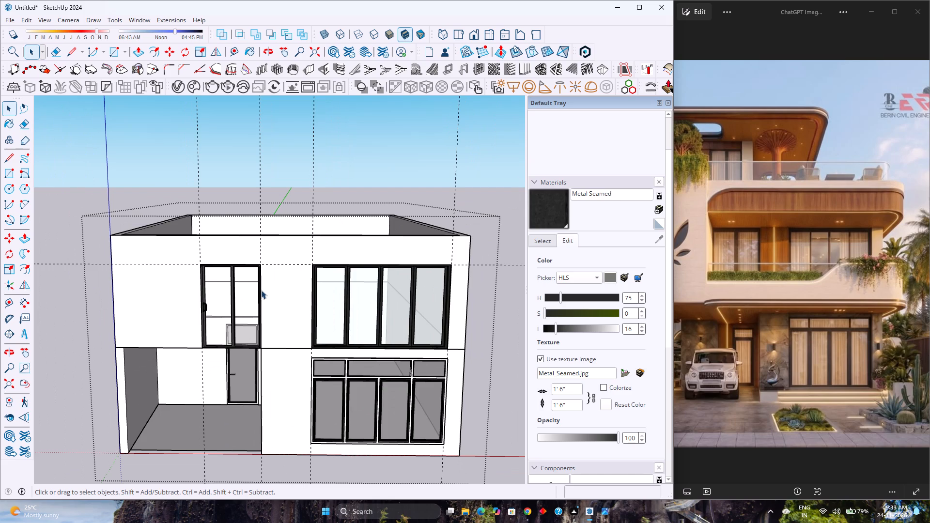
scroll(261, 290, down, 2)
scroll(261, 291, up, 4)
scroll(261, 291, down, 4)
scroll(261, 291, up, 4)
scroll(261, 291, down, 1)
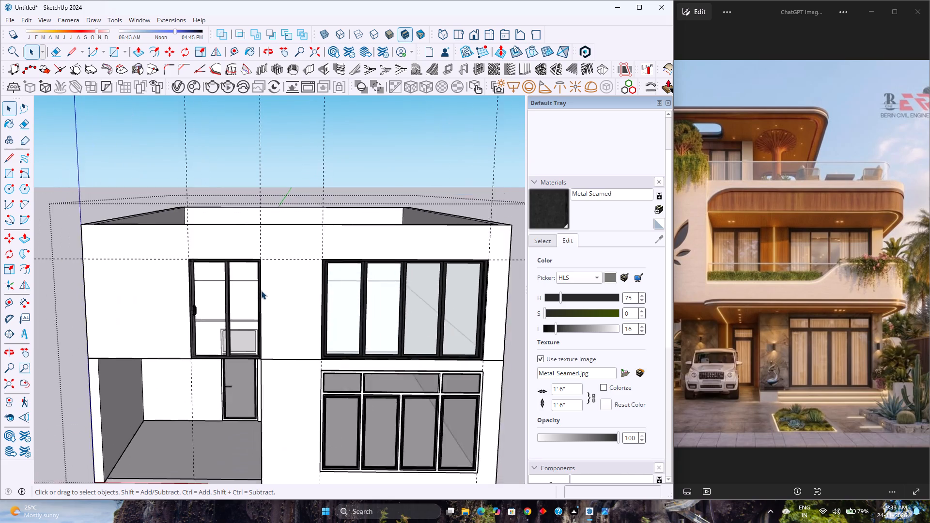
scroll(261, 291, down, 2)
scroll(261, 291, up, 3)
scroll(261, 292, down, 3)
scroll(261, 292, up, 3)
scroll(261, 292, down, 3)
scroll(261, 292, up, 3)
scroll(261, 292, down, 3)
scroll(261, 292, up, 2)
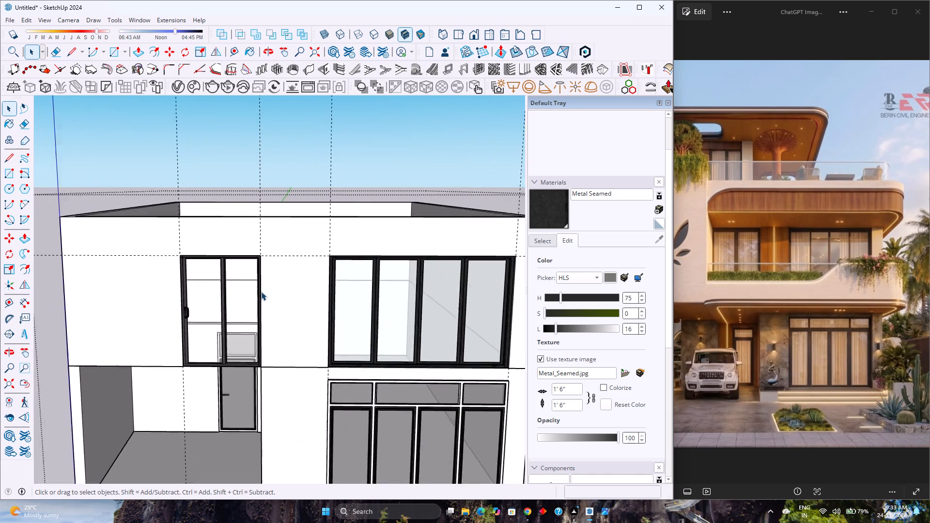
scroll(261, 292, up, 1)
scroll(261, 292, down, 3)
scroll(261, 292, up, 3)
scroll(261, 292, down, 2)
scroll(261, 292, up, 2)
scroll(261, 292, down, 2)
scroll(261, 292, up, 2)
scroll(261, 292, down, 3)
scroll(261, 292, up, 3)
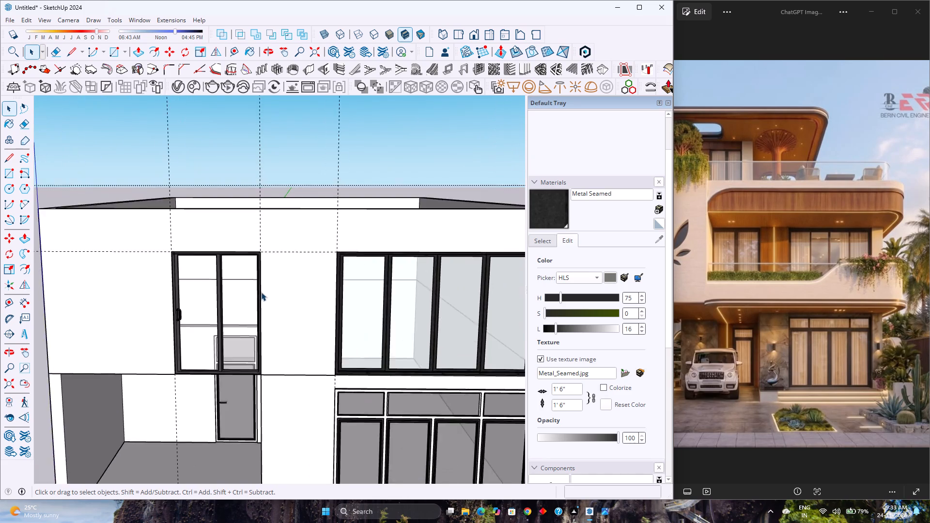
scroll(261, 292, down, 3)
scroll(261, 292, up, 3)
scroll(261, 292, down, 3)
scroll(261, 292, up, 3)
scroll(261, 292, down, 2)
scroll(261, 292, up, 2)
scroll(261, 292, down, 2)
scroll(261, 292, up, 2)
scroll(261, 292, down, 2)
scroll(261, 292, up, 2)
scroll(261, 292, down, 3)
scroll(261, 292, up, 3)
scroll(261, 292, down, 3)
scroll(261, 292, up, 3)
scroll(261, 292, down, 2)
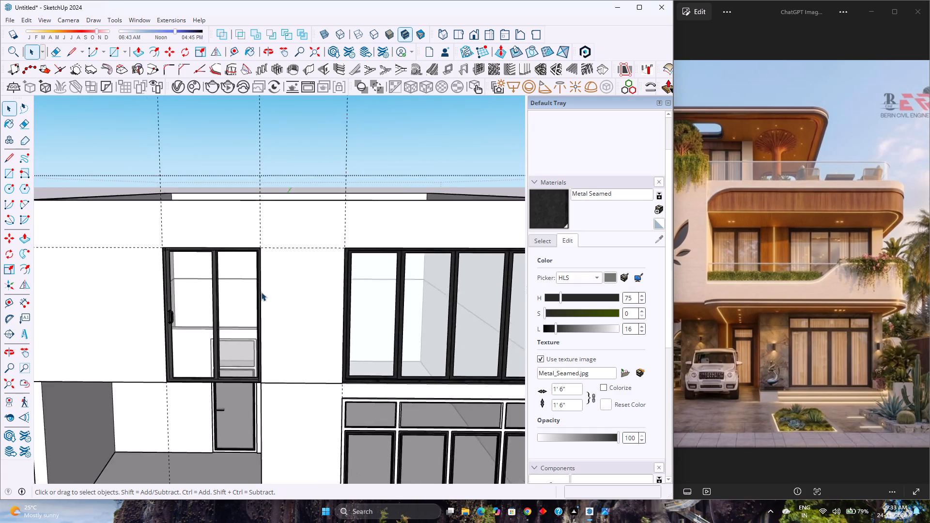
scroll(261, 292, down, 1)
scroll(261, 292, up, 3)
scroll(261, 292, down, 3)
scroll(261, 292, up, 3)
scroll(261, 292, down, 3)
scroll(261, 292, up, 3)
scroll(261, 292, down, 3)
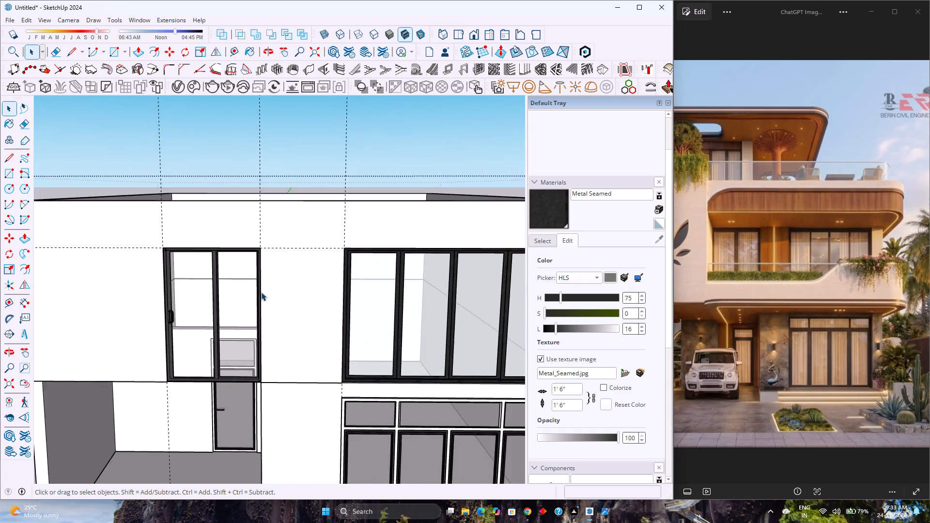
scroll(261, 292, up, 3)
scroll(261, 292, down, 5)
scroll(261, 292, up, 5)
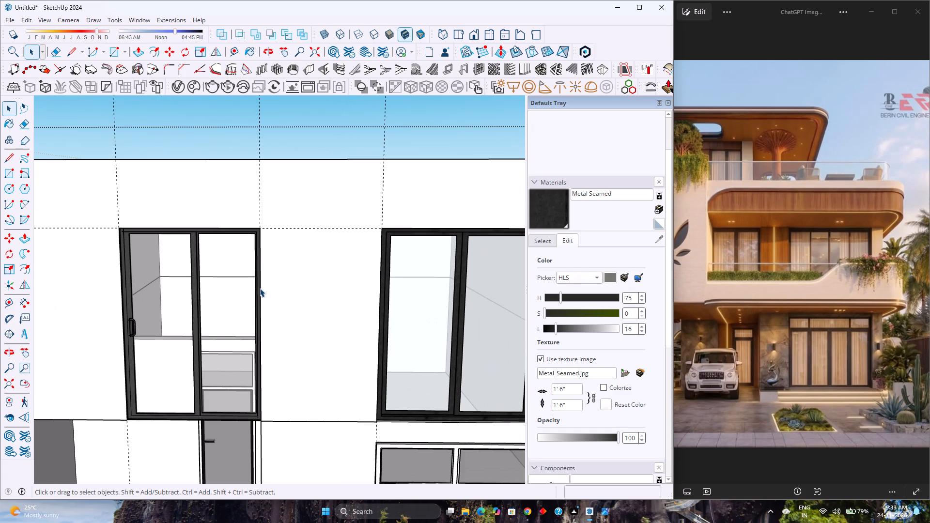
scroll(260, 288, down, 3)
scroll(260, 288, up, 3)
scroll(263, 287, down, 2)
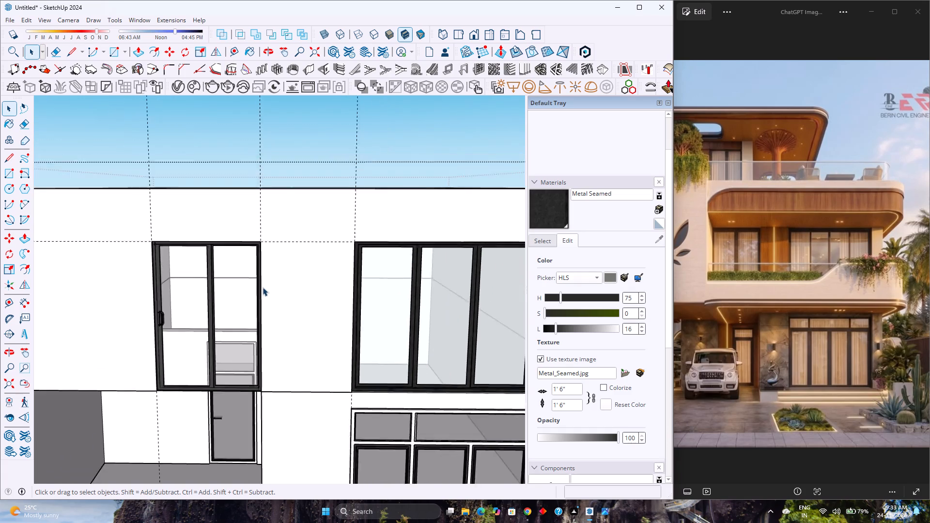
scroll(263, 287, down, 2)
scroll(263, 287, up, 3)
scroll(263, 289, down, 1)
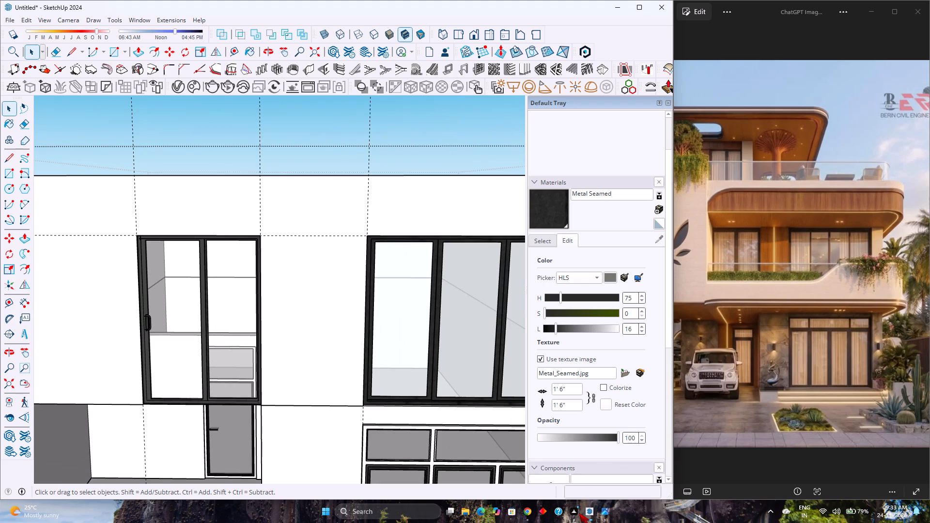
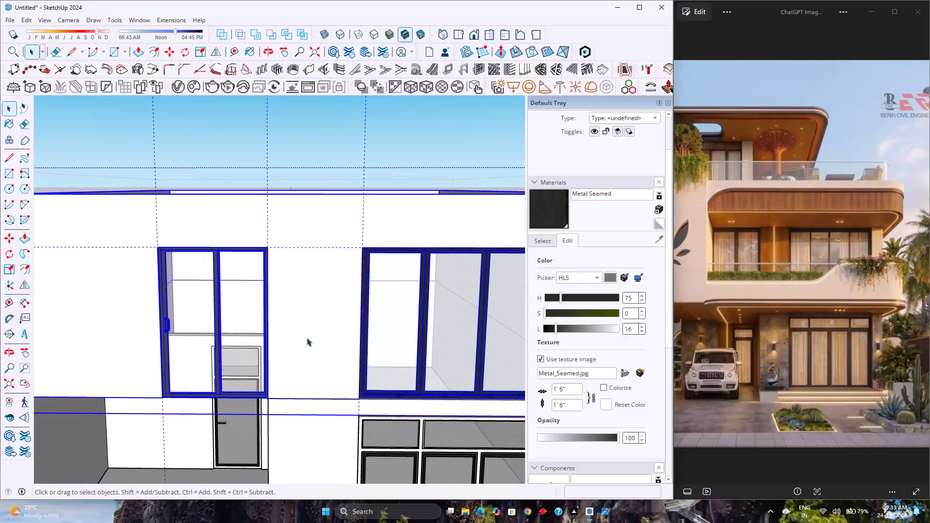
Open the upper-floor group and examine its door and window openings against the reference house image.
double_click(307, 338)
scroll(307, 338, down, 3)
scroll(307, 338, up, 3)
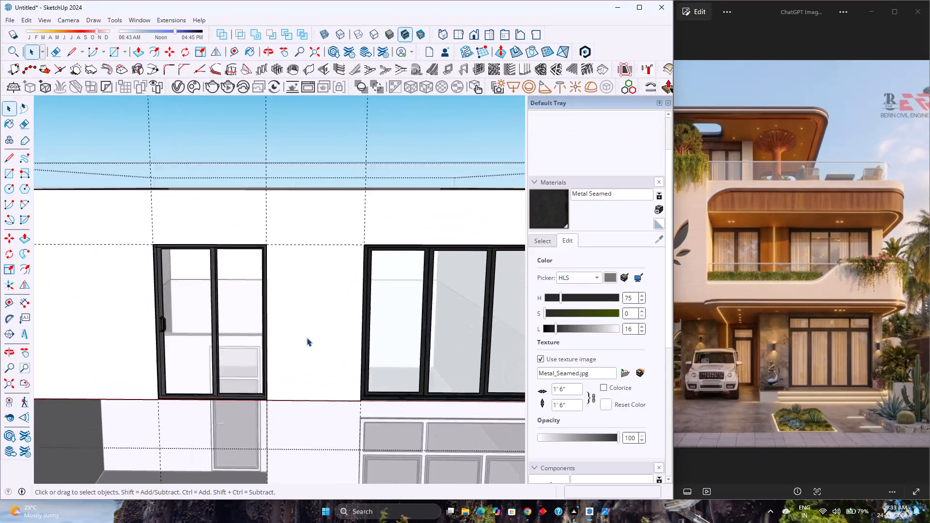
scroll(307, 338, down, 3)
scroll(307, 338, up, 3)
scroll(307, 338, down, 3)
scroll(307, 338, up, 3)
scroll(307, 338, down, 3)
scroll(307, 338, up, 3)
scroll(307, 338, down, 4)
scroll(307, 338, up, 4)
scroll(307, 338, down, 4)
scroll(308, 338, up, 4)
scroll(308, 338, down, 4)
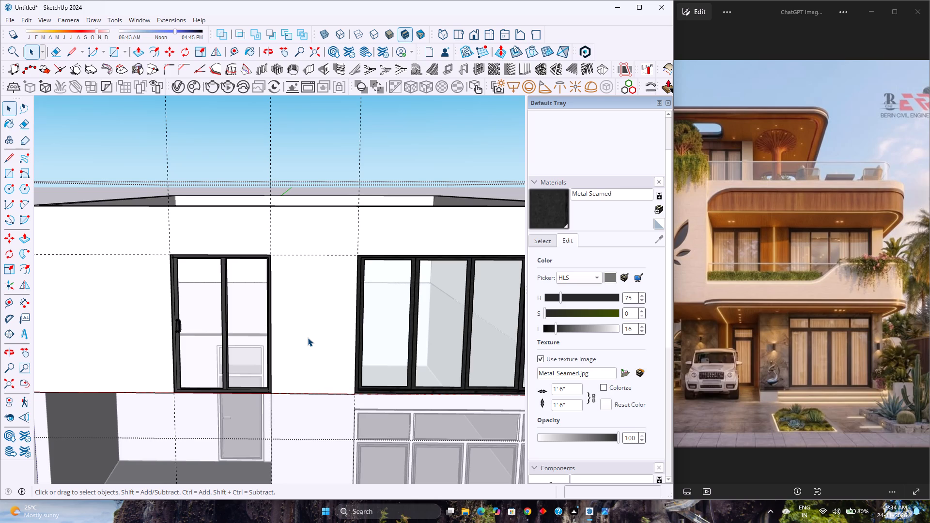
scroll(308, 338, up, 2)
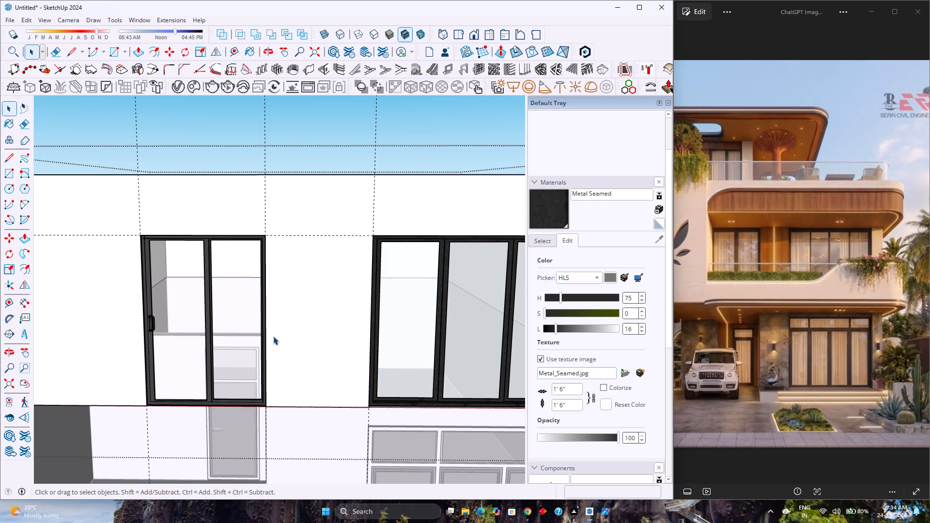
scroll(242, 296, down, 5)
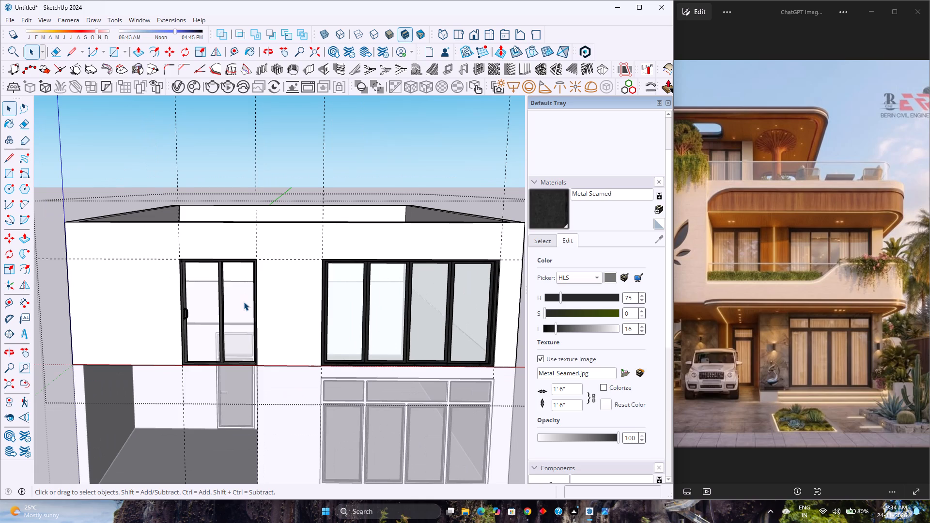
scroll(244, 303, up, 3)
scroll(244, 303, down, 3)
scroll(245, 305, up, 2)
scroll(245, 305, down, 3)
scroll(245, 306, up, 3)
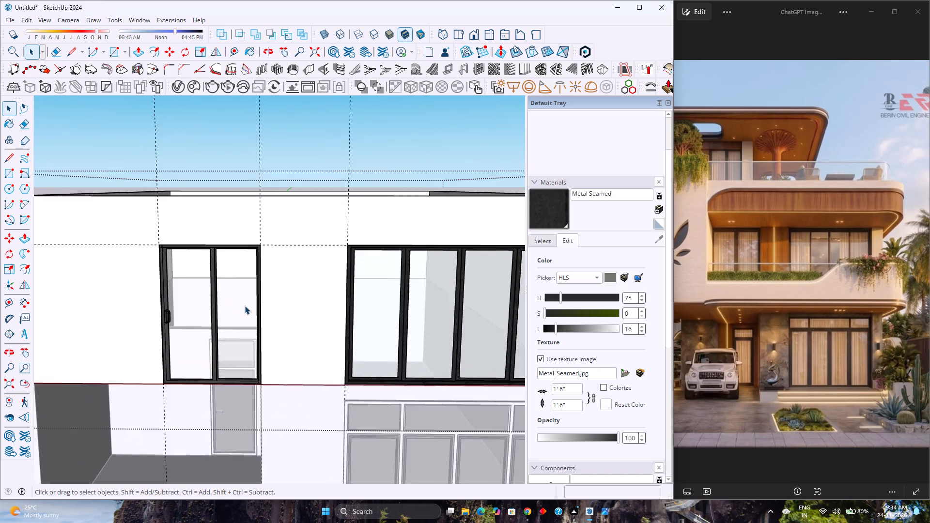
scroll(245, 306, up, 1)
scroll(245, 306, down, 4)
scroll(245, 306, up, 4)
scroll(245, 306, down, 6)
scroll(852, 285, up, 4)
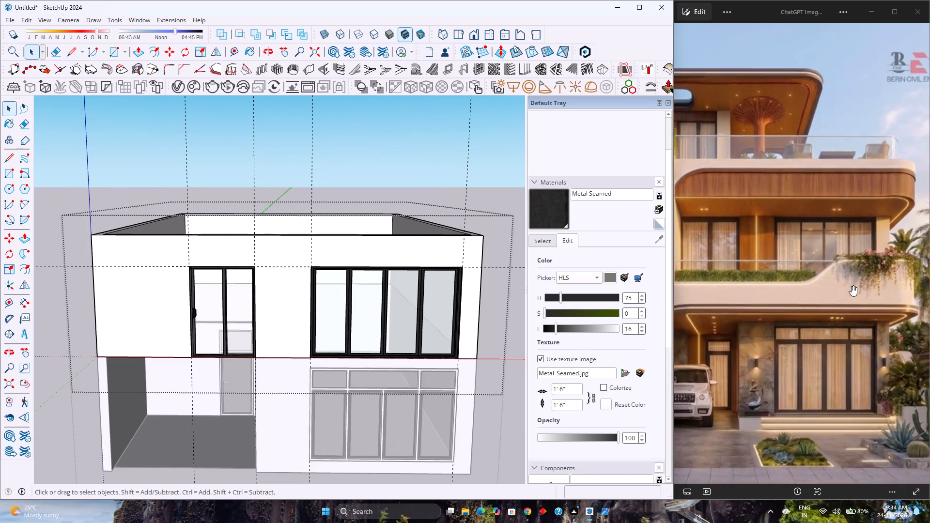
scroll(852, 286, down, 1)
scroll(317, 290, down, 3)
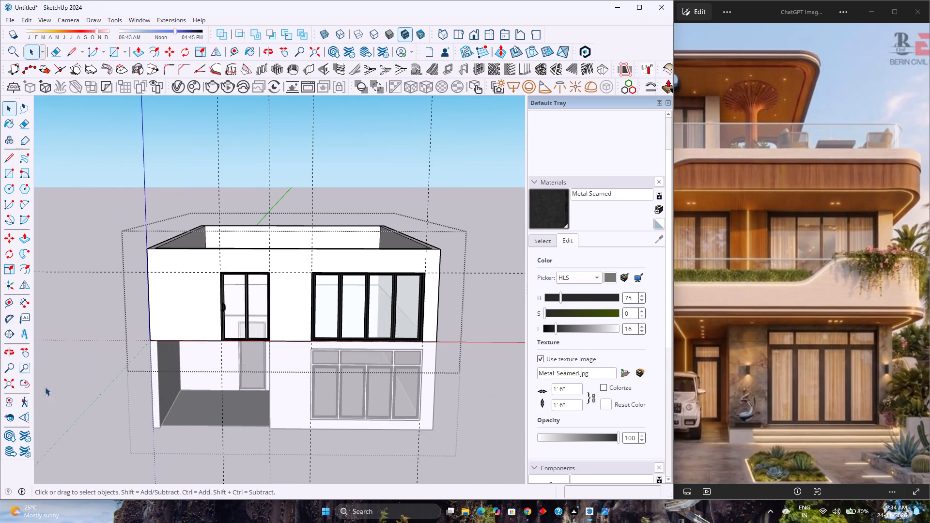
Delete all construction guides from the model and leave the upper-floor group.
click(28, 19)
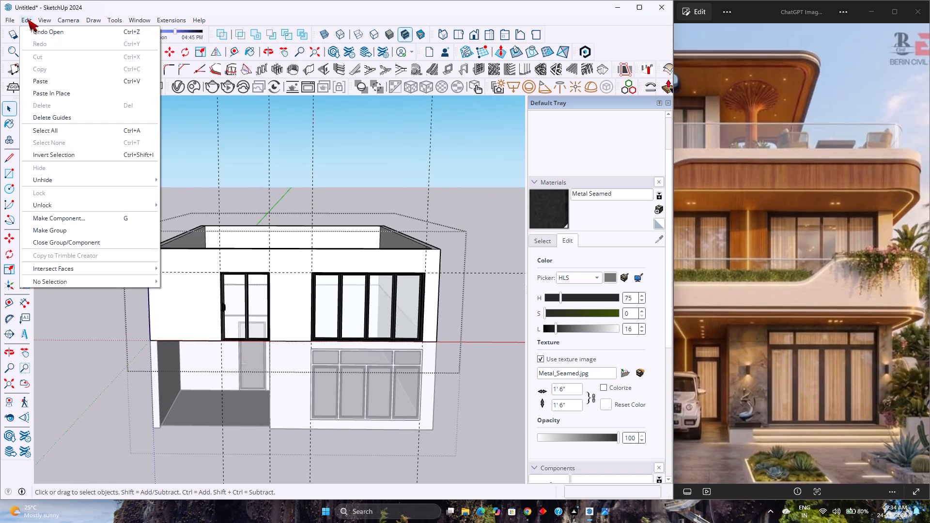
click(57, 120)
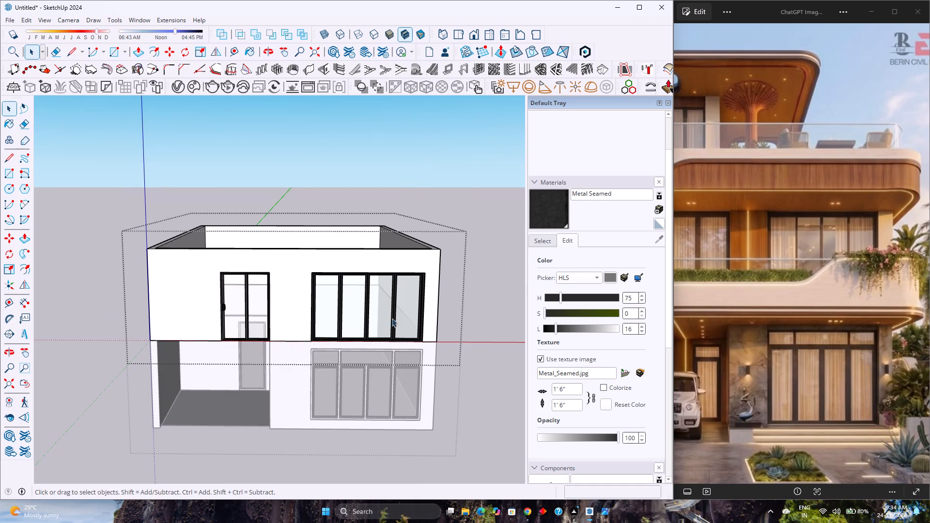
click(481, 260)
Examine the two-storey house model from the front, both sides and above.
middle_drag(361, 280, 167, 279)
middle_click(167, 279)
scroll(167, 279, down, 4)
middle_drag(176, 286, 190, 278)
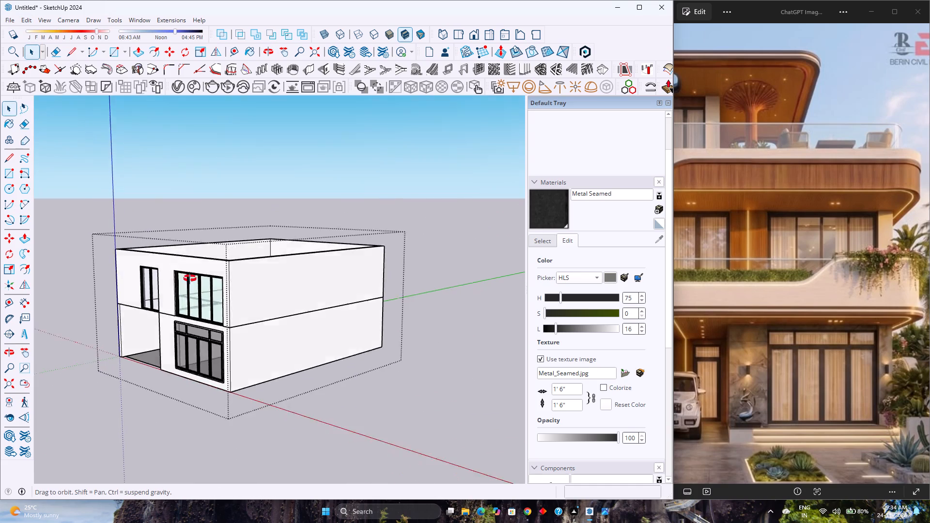
middle_drag(190, 278, 181, 338)
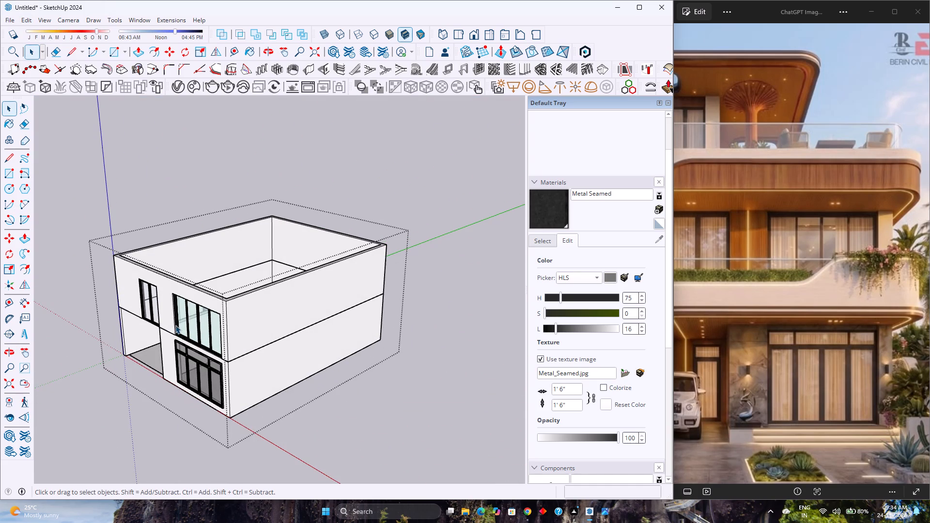
scroll(180, 322, up, 4)
scroll(180, 322, down, 3)
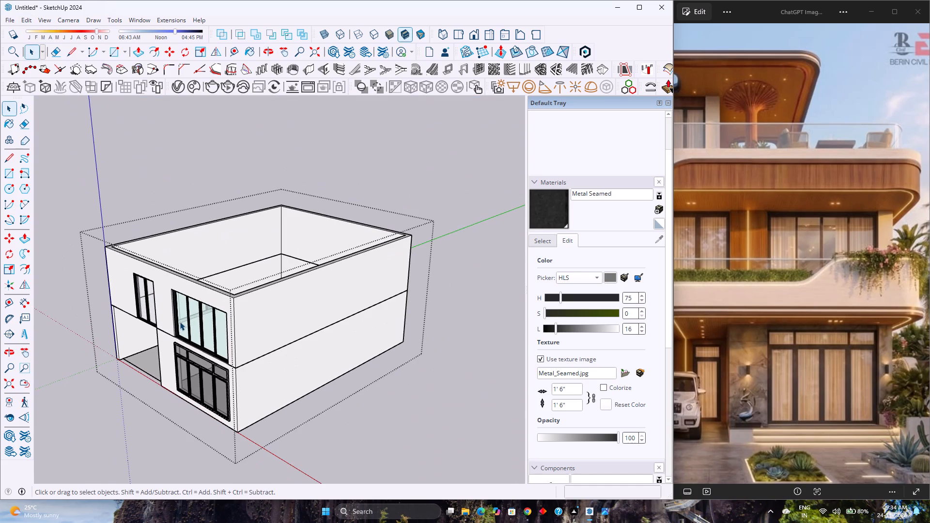
scroll(187, 319, up, 3)
scroll(189, 319, down, 3)
scroll(191, 319, up, 3)
scroll(193, 319, down, 1)
scroll(193, 319, up, 2)
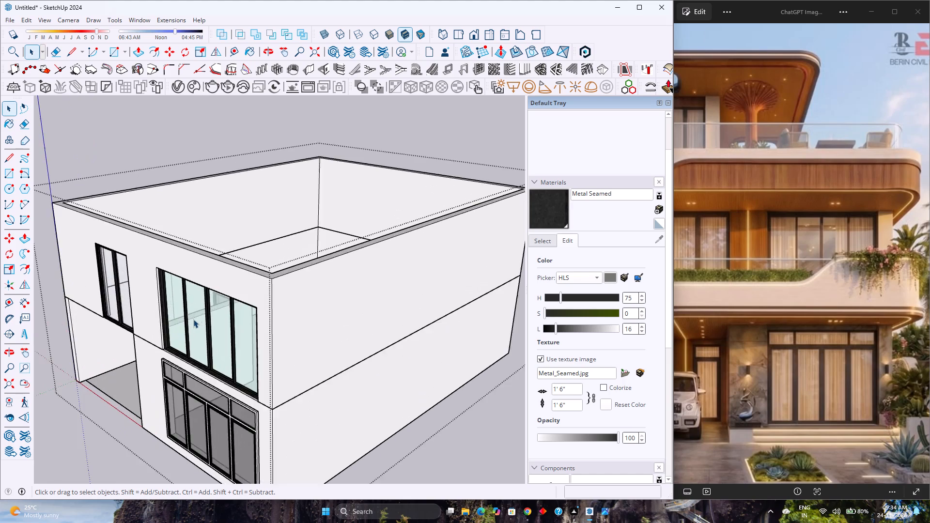
scroll(193, 319, up, 1)
scroll(194, 319, down, 4)
middle_drag(201, 323, 405, 282)
middle_click(405, 282)
middle_click(405, 282)
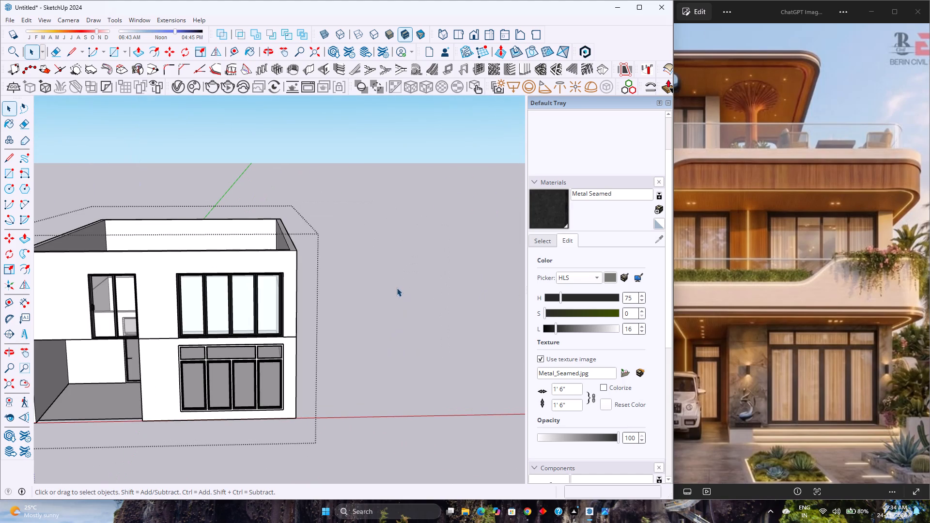
scroll(274, 306, up, 1)
middle_drag(328, 303, 402, 303)
middle_click(403, 303)
scroll(408, 297, down, 8)
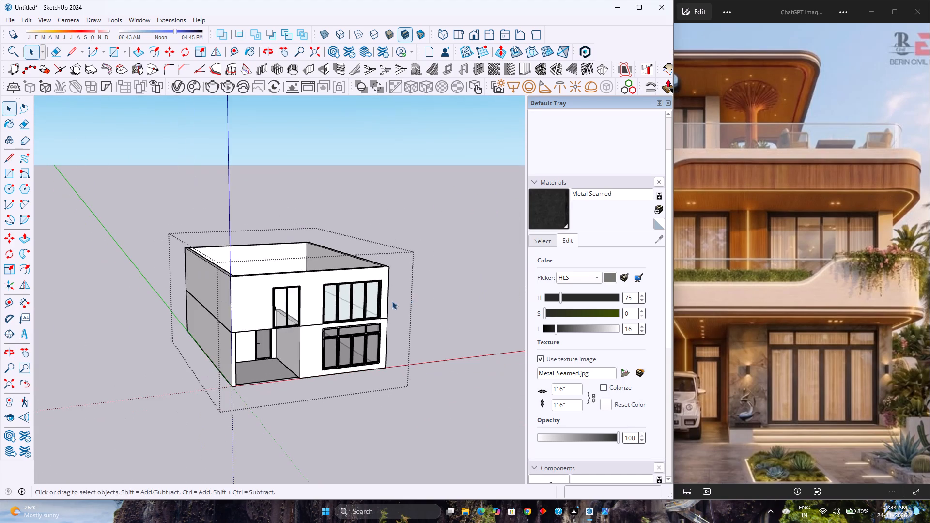
middle_drag(199, 301, 111, 288)
scroll(117, 276, up, 2)
middle_drag(213, 320, 129, 315)
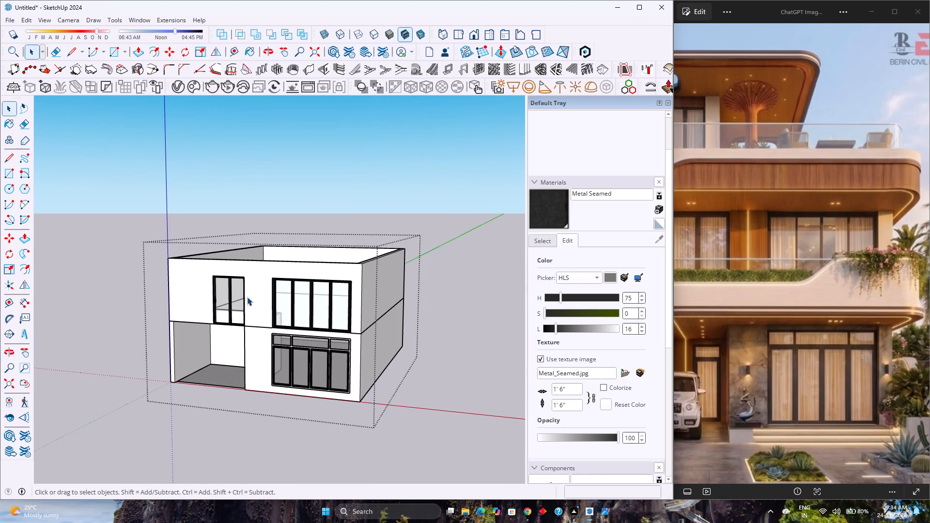
scroll(246, 302, up, 5)
scroll(246, 303, down, 3)
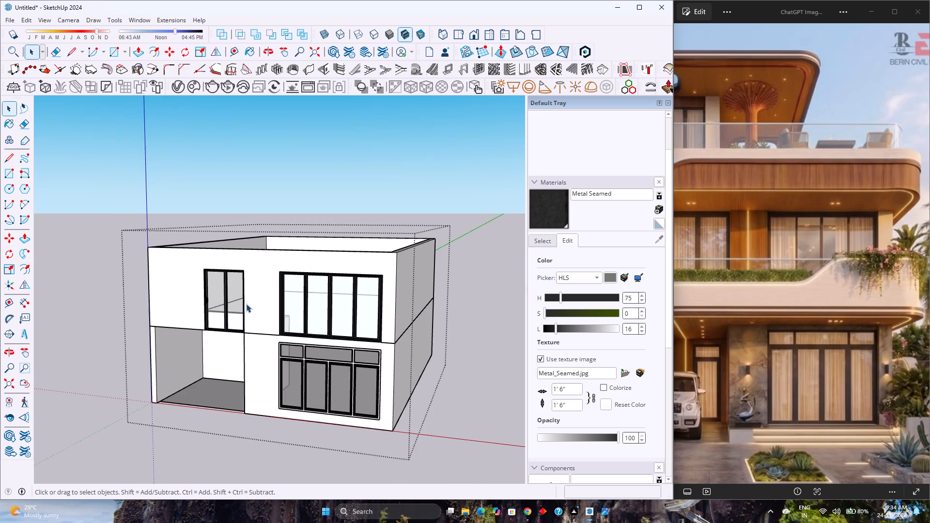
middle_drag(246, 304, 178, 304)
Move the upper-floor group straight up by 1' to leave a gap above the ground-floor walls.
click(320, 289)
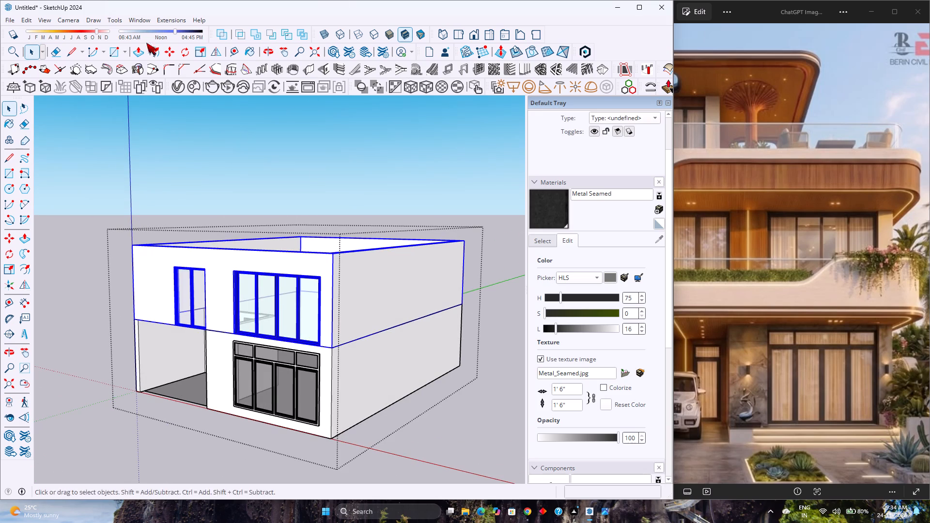
click(168, 55)
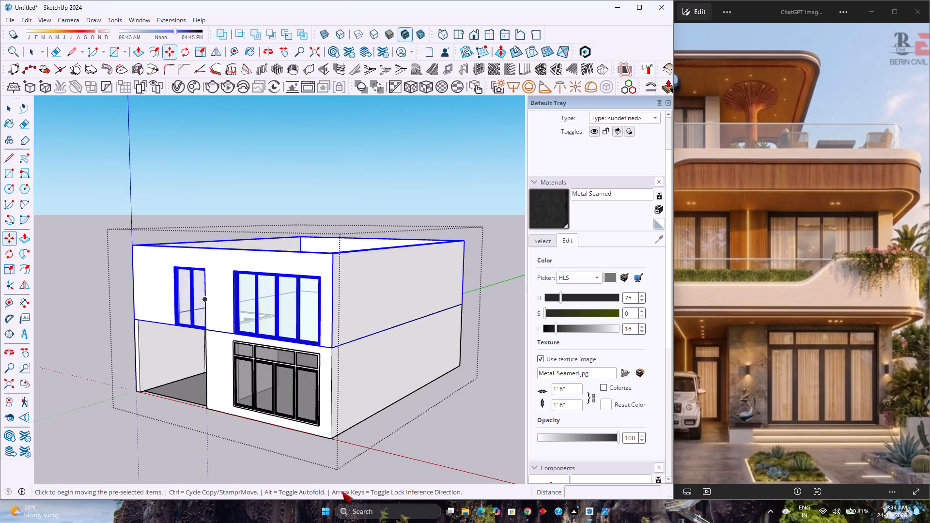
click(334, 349)
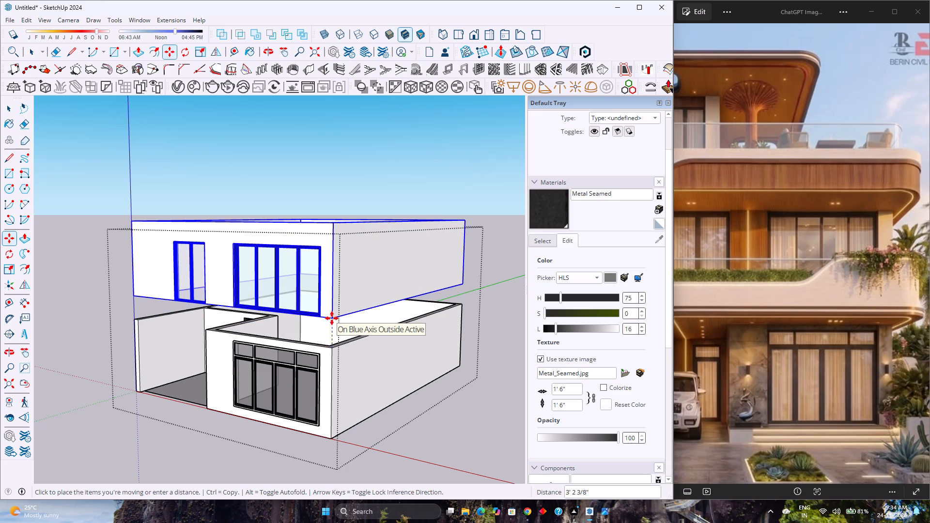
text(1')
key(Return)
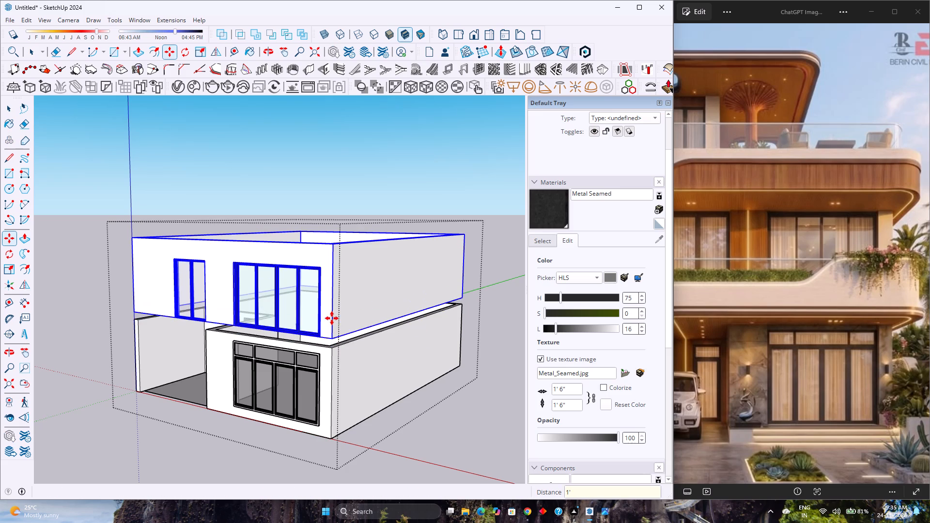
key(space)
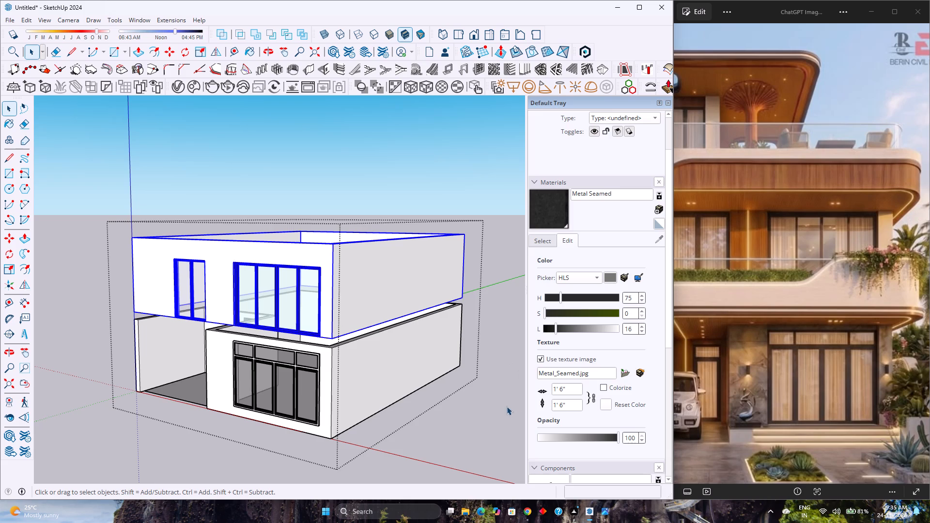
click(467, 425)
Draw a 40' by 31' rectangle over the ground-floor walls, from the rear outer corner to the opposite front corner.
scroll(406, 284, down, 3)
middle_drag(368, 288, 393, 402)
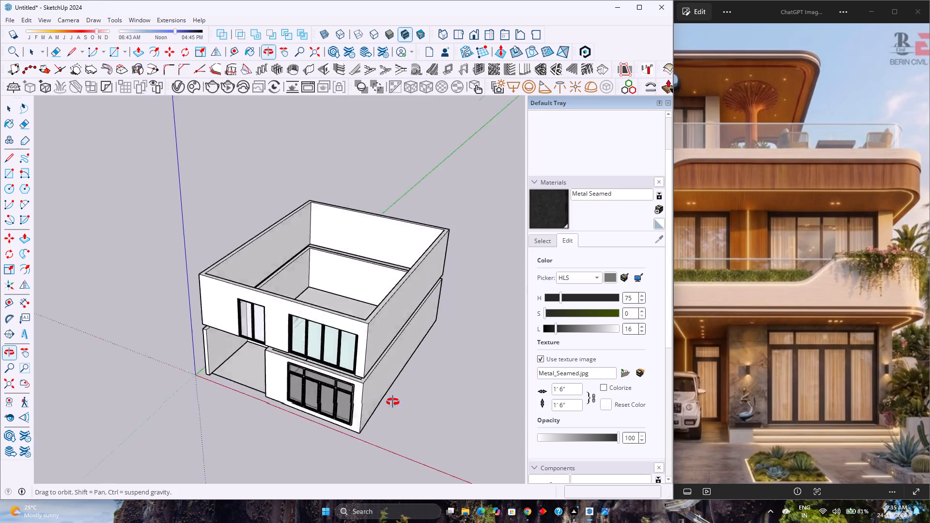
middle_drag(393, 402, 393, 415)
scroll(362, 329, down, 4)
middle_drag(358, 324, 401, 429)
scroll(356, 238, up, 5)
middle_drag(336, 261, 341, 293)
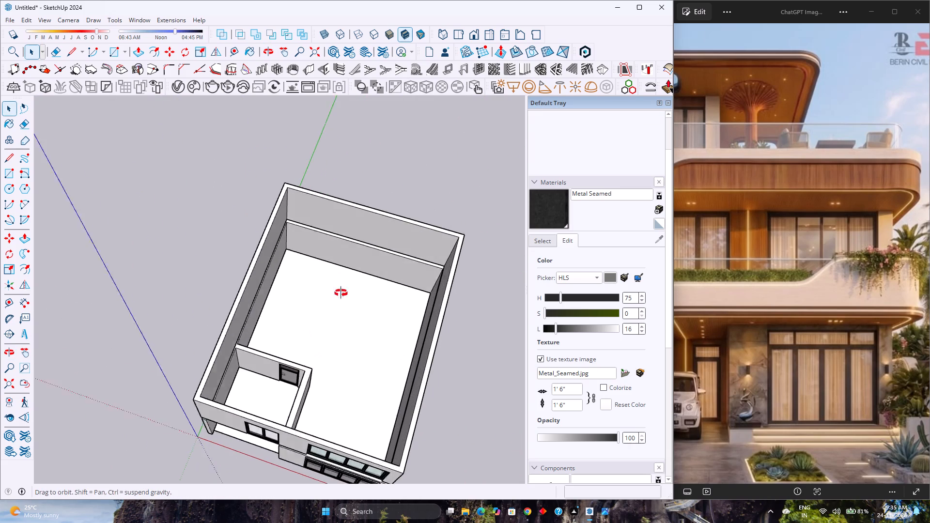
middle_drag(341, 293, 343, 333)
scroll(324, 317, up, 2)
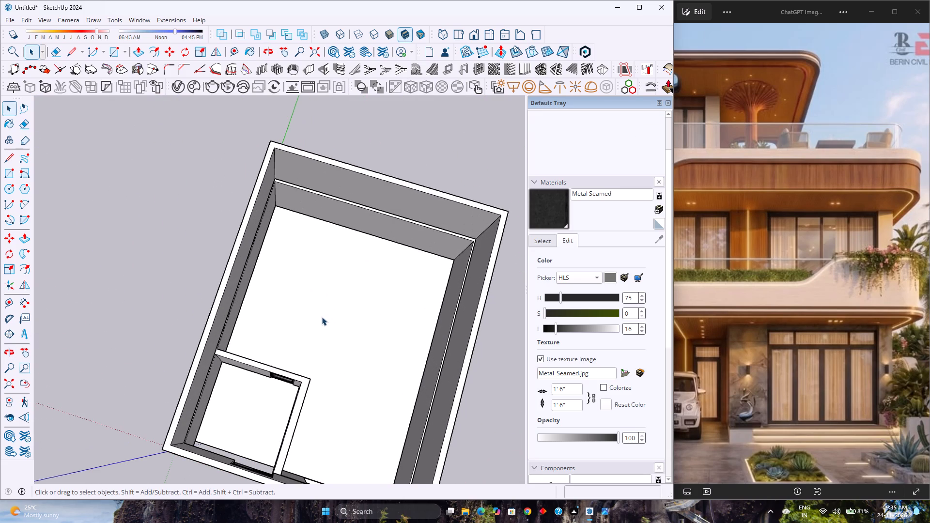
middle_drag(273, 262, 542, 278)
scroll(422, 279, down, 4)
middle_drag(395, 339, 377, 334)
scroll(395, 339, up, 1)
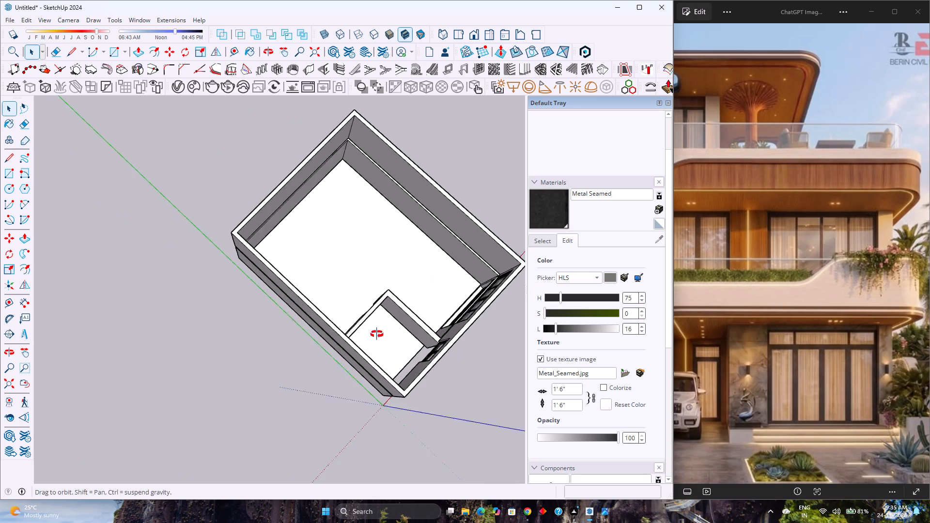
middle_drag(377, 334, 221, 213)
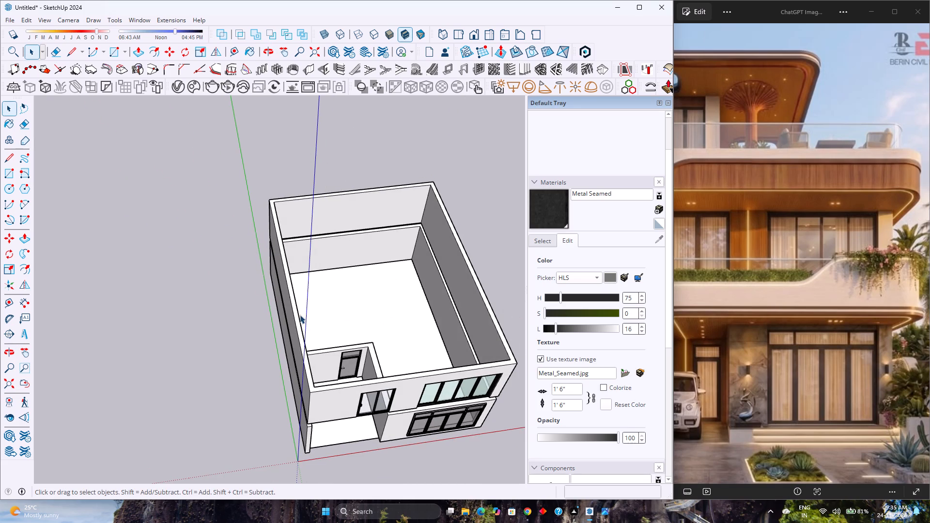
click(115, 54)
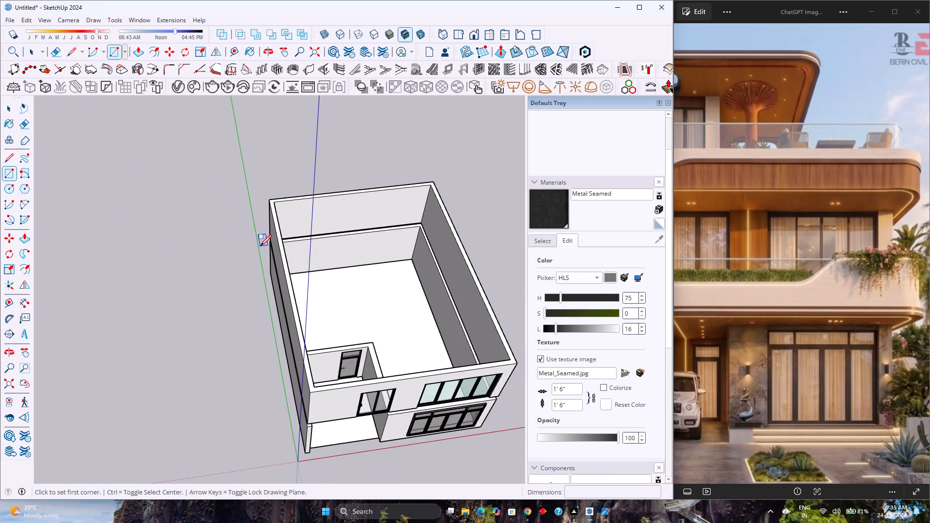
scroll(269, 235, up, 3)
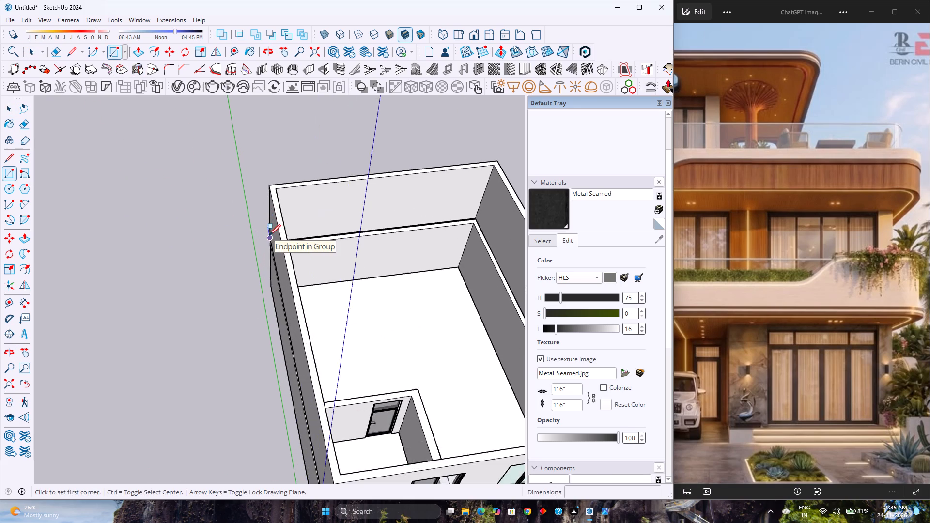
scroll(269, 243, up, 7)
middle_drag(265, 251, 347, 215)
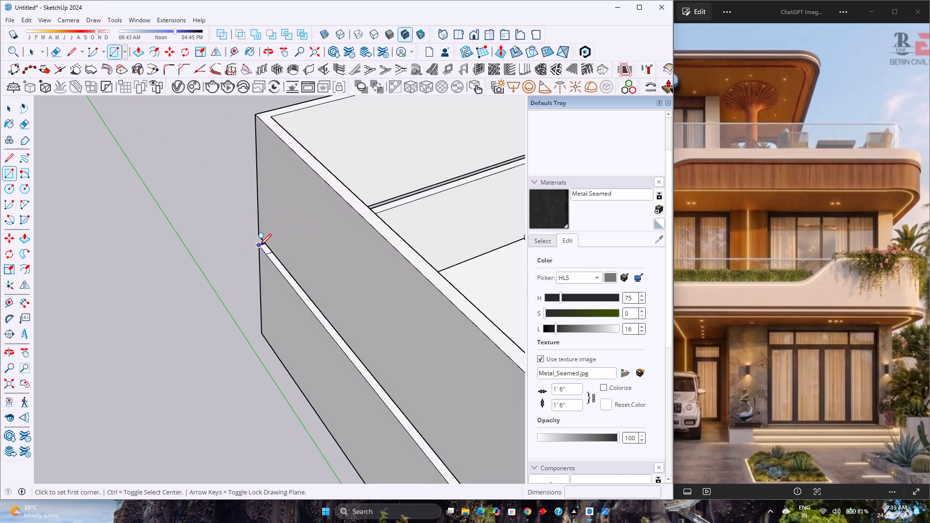
click(260, 245)
scroll(226, 326, down, 11)
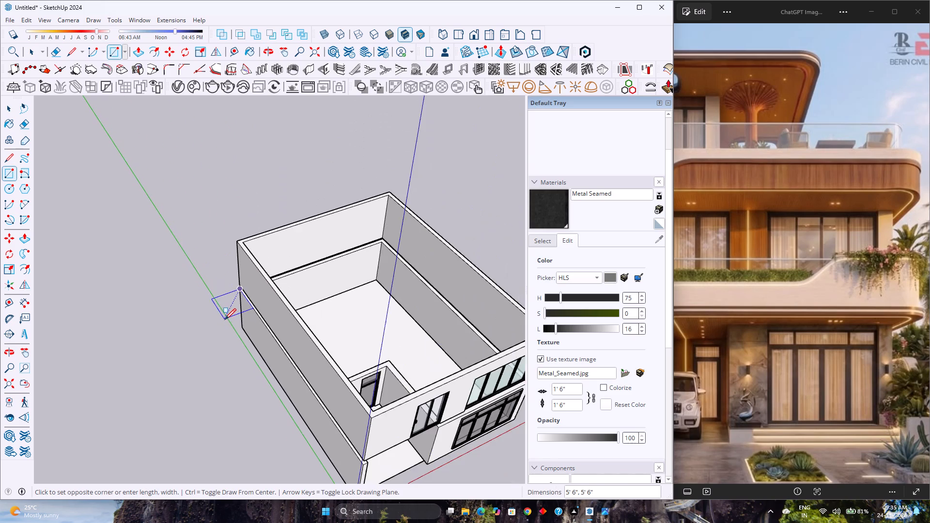
scroll(225, 320, down, 8)
scroll(417, 383, up, 7)
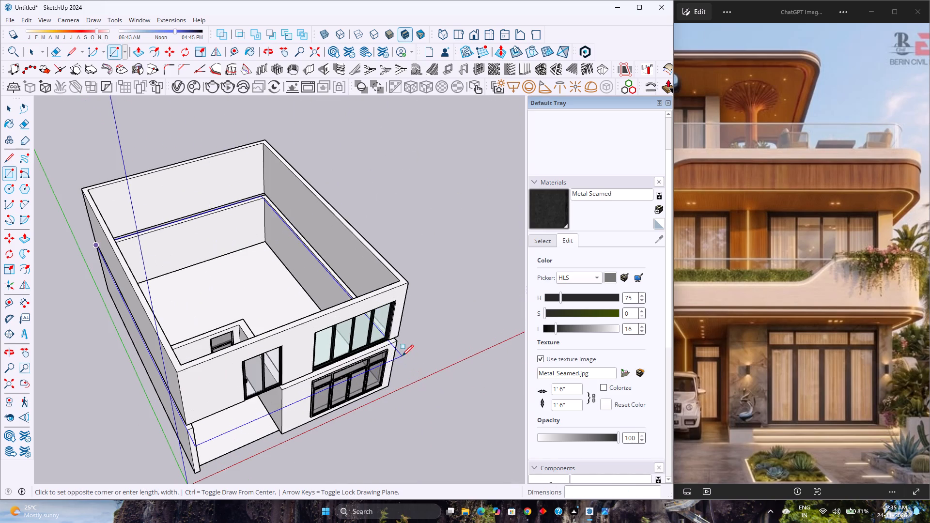
scroll(402, 356, up, 1)
click(399, 343)
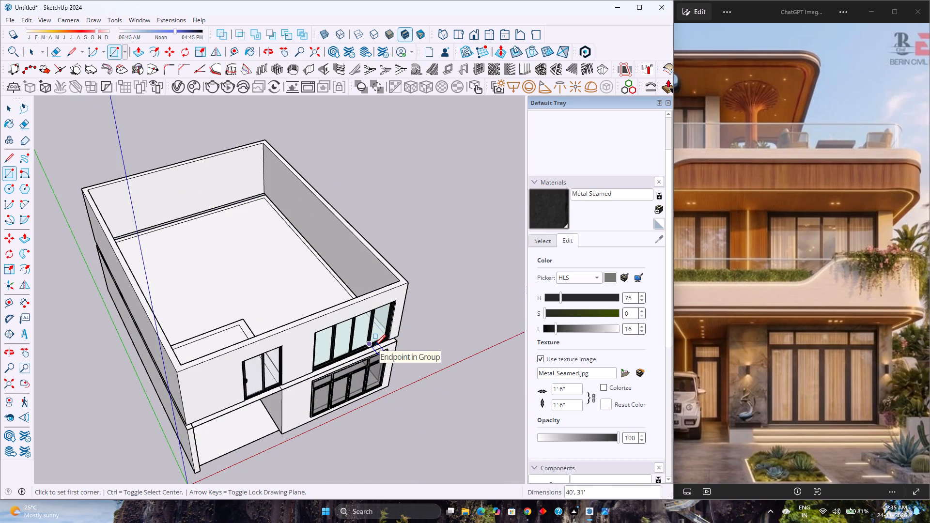
key(space)
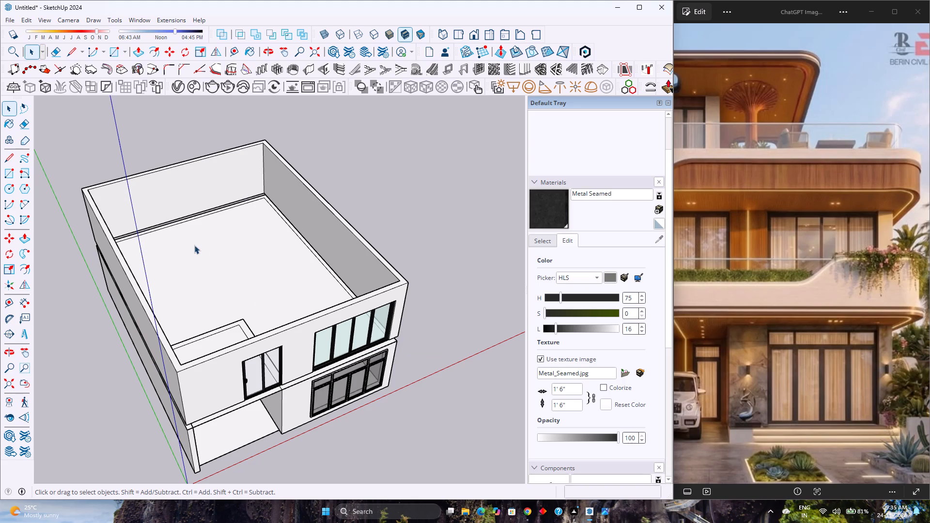
Group the rectangle face and its edges lying between the ground-floor and upper-floor walls.
triple_click(231, 259)
click(231, 259)
right_click(231, 259)
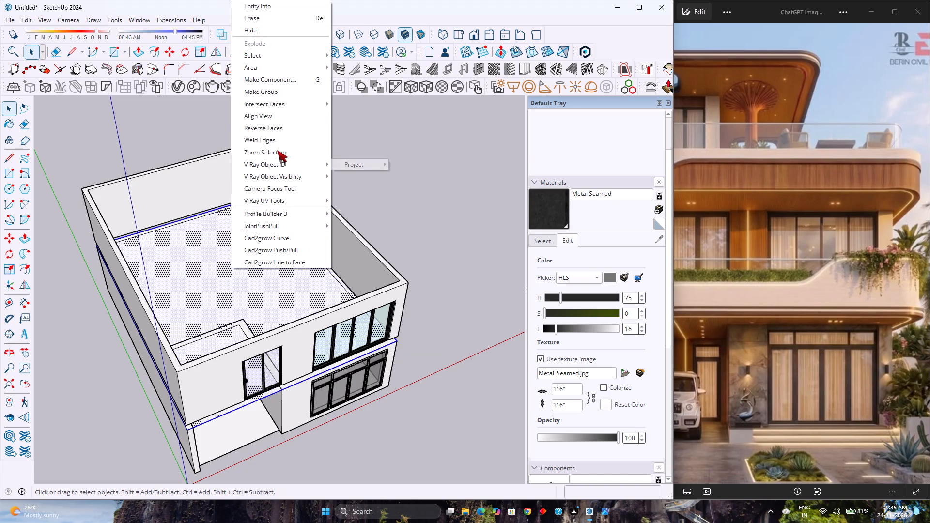
click(288, 95)
Cut the slab group and paste it inside the house group, at the front outer corner on top of the ground-floor walls.
key(ctrl+x)
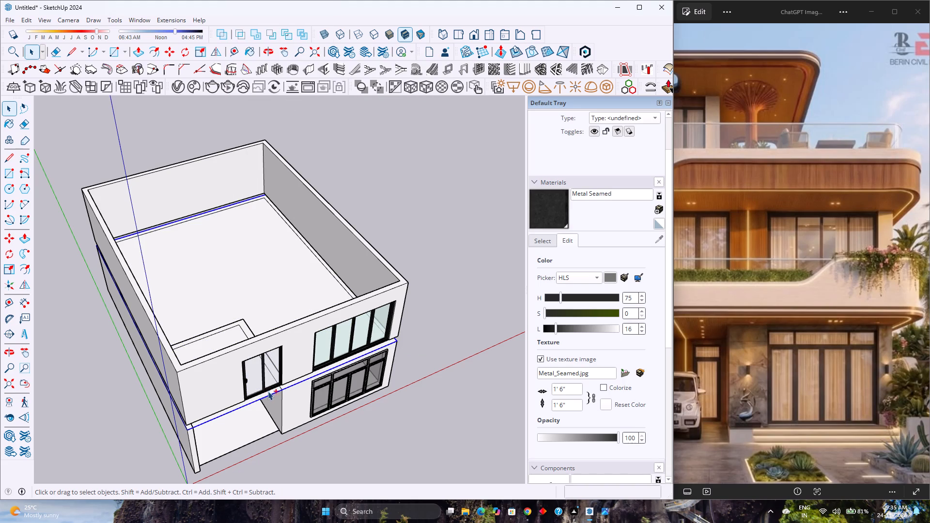
click(269, 390)
double_click(270, 387)
click(274, 383)
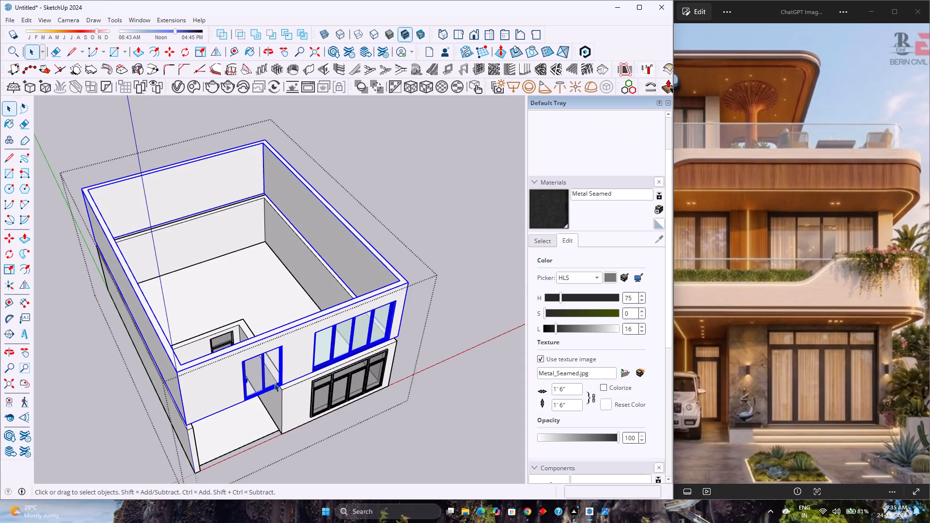
key(ctrl+v)
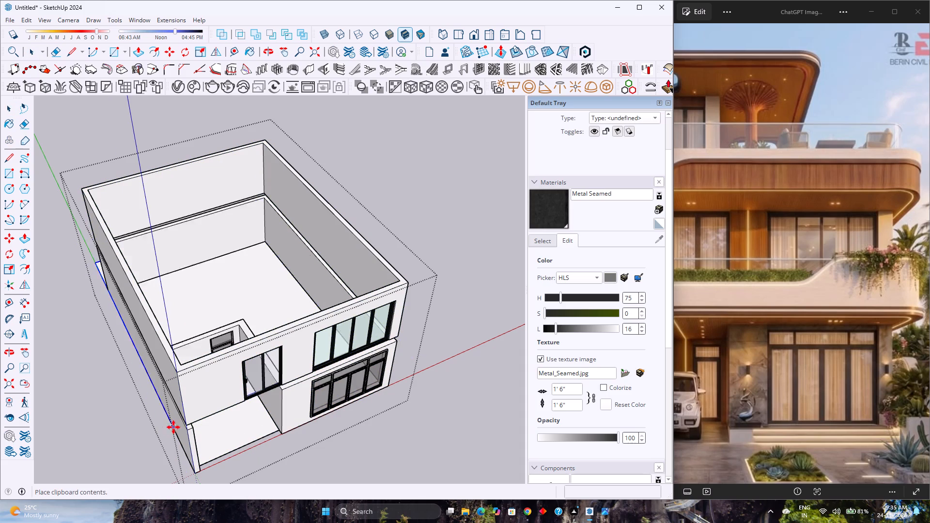
click(186, 431)
middle_drag(228, 461, 174, 447)
middle_click(174, 447)
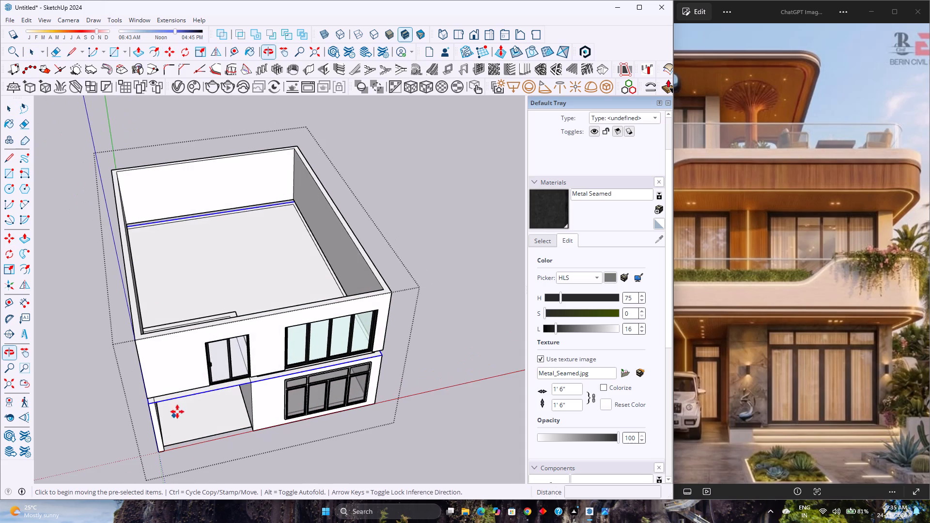
key(space)
Extrude the slab face inside its group by 1' to fill the gap under the upper-floor walls.
double_click(238, 277)
scroll(238, 277, up, 3)
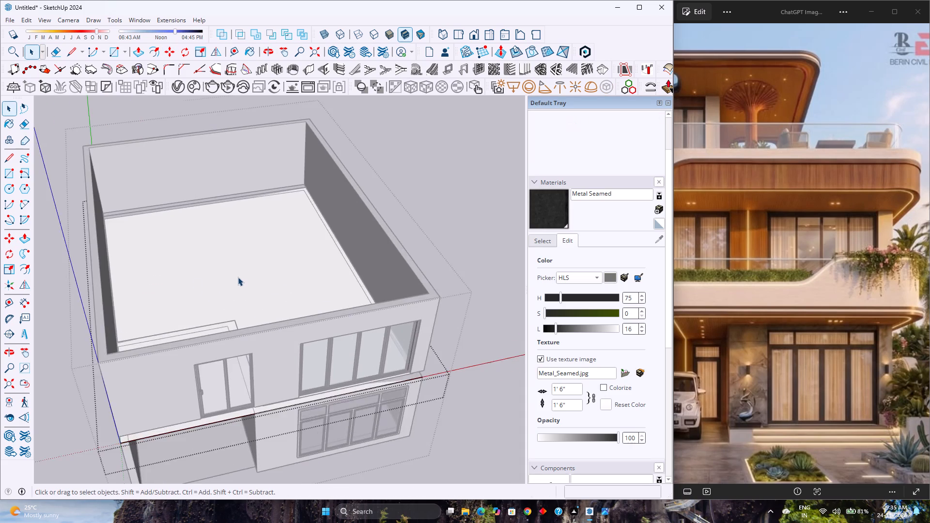
click(136, 52)
click(244, 256)
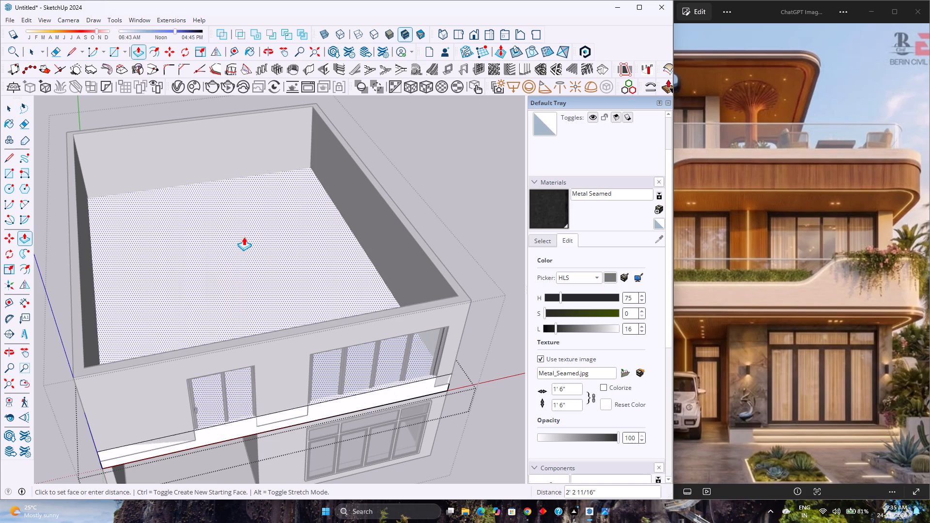
text(1')
key(Return)
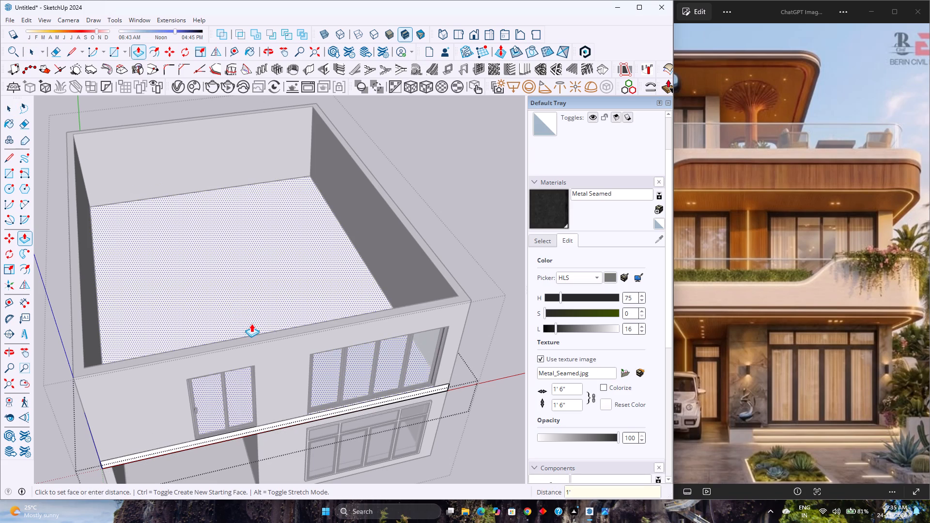
Extend the slab's front edge face outward by 7' as an overhang above the porch, and leave the slab group.
scroll(225, 372, down, 1)
scroll(215, 446, down, 1)
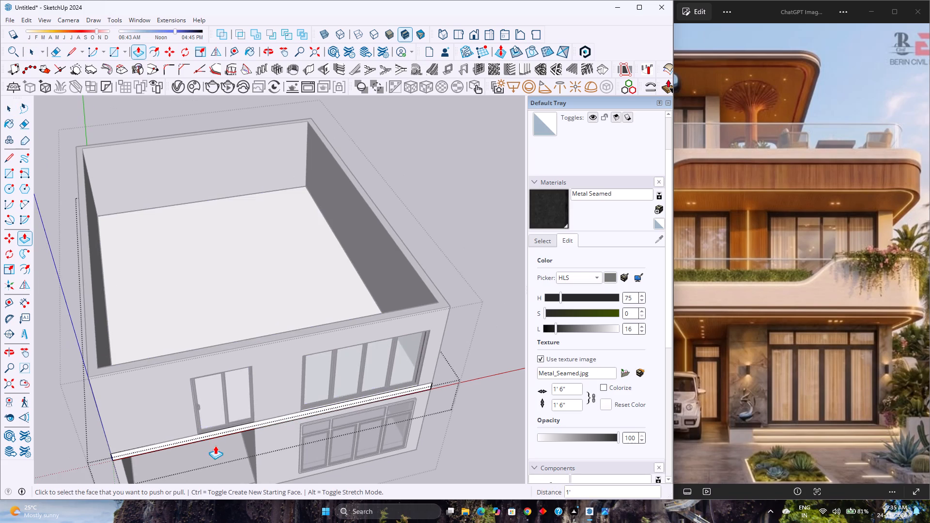
middle_drag(215, 446, 263, 353)
scroll(263, 354, down, 1)
scroll(162, 394, up, 4)
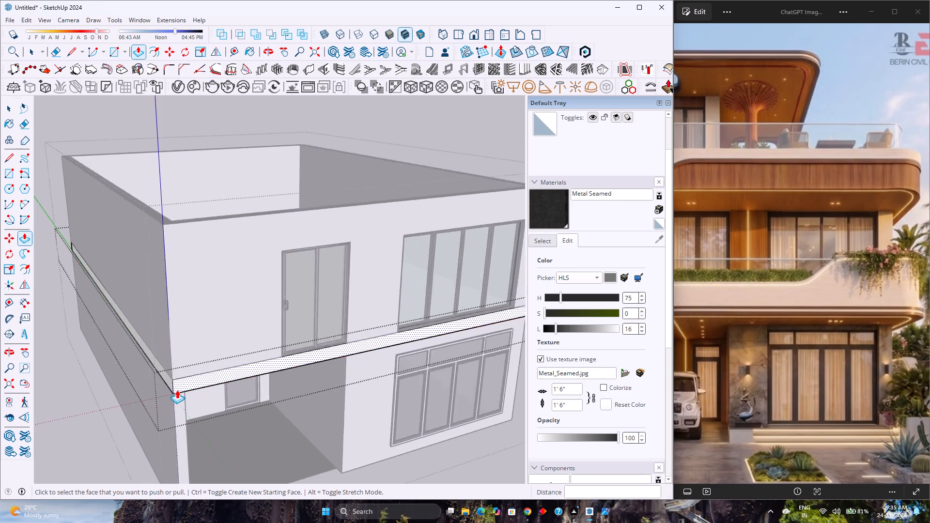
scroll(177, 390, up, 5)
scroll(182, 384, down, 10)
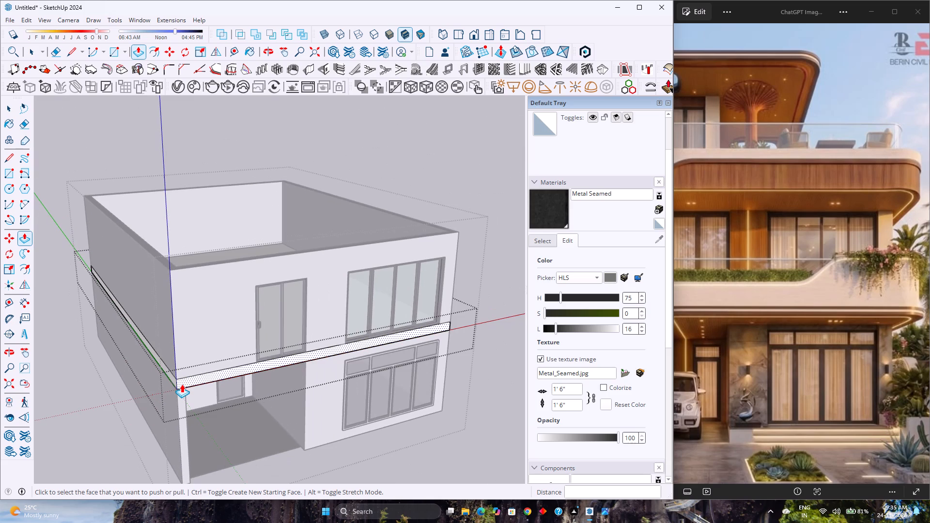
click(195, 382)
scroll(206, 429, down, 3)
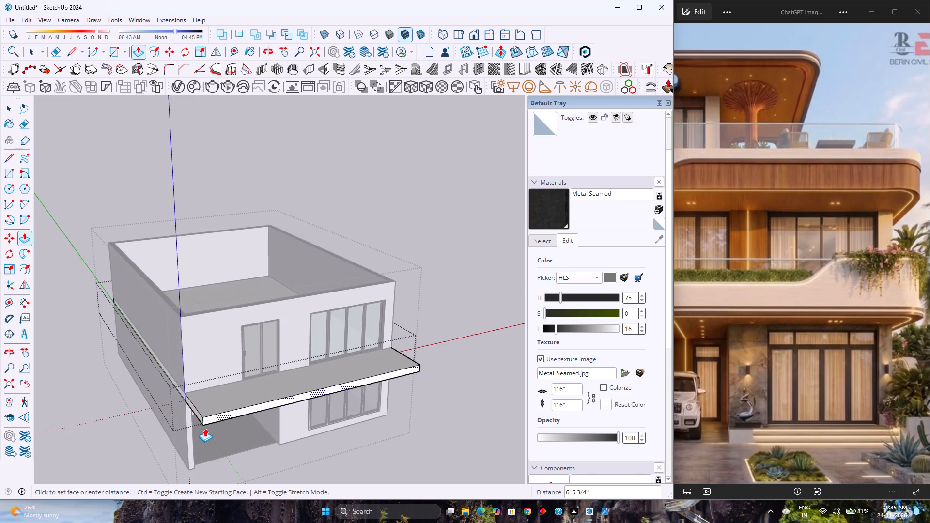
text(7')
key(Return)
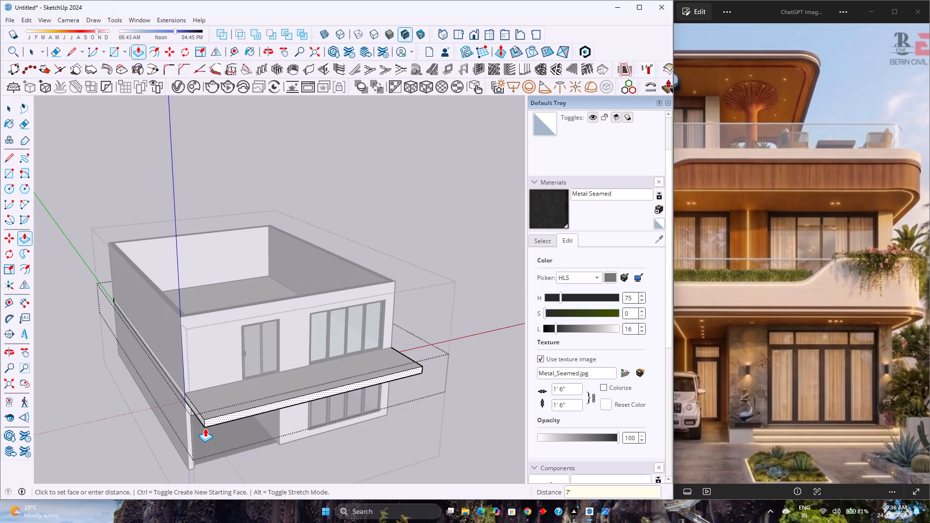
scroll(205, 428, down, 1)
key(space)
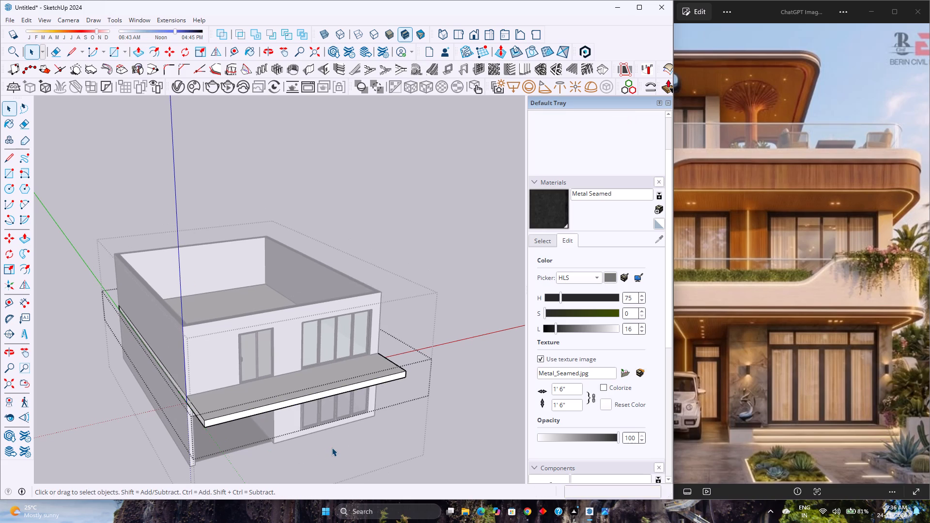
click(488, 403)
Group the ground-floor floor face and its boundary edges from the underside of the house.
scroll(425, 399, down, 2)
middle_drag(416, 401, 217, 258)
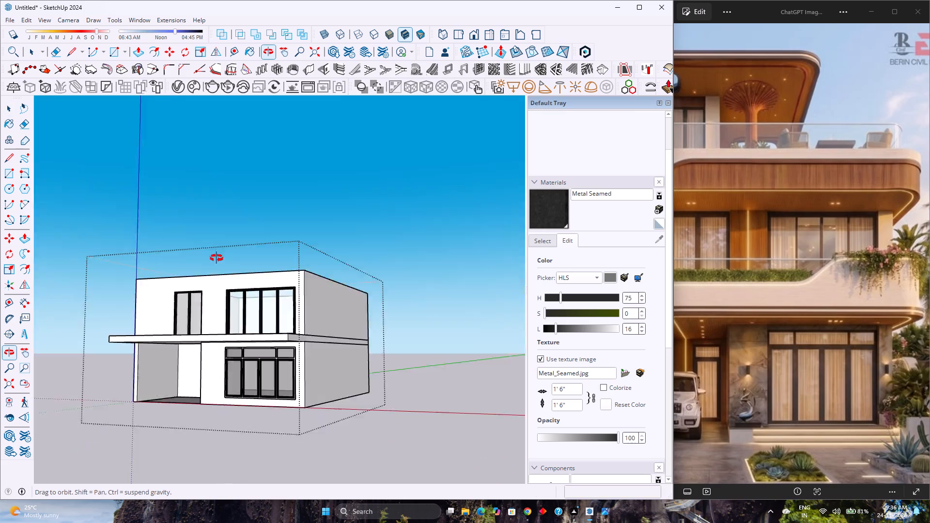
middle_drag(217, 258, 223, 211)
click(261, 386)
scroll(261, 386, up, 3)
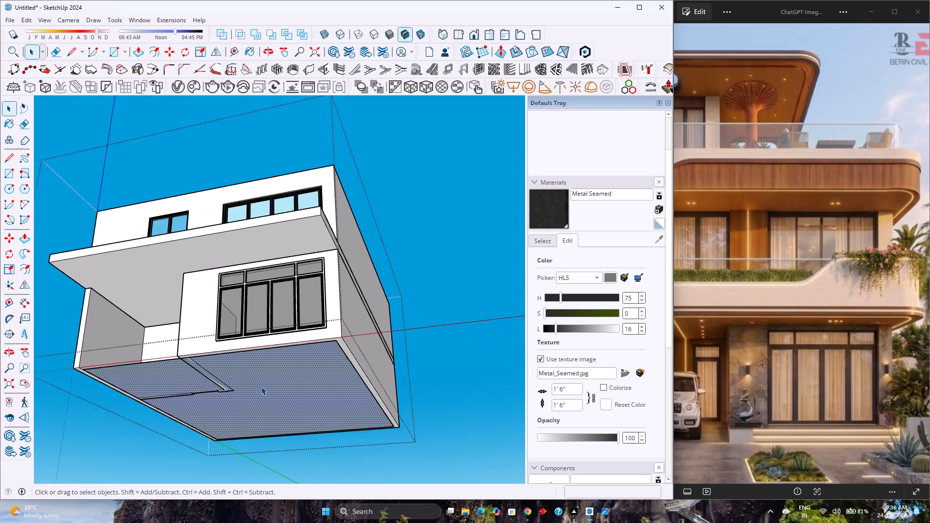
scroll(265, 394, up, 2)
middle_drag(263, 394, 396, 270)
scroll(401, 274, up, 4)
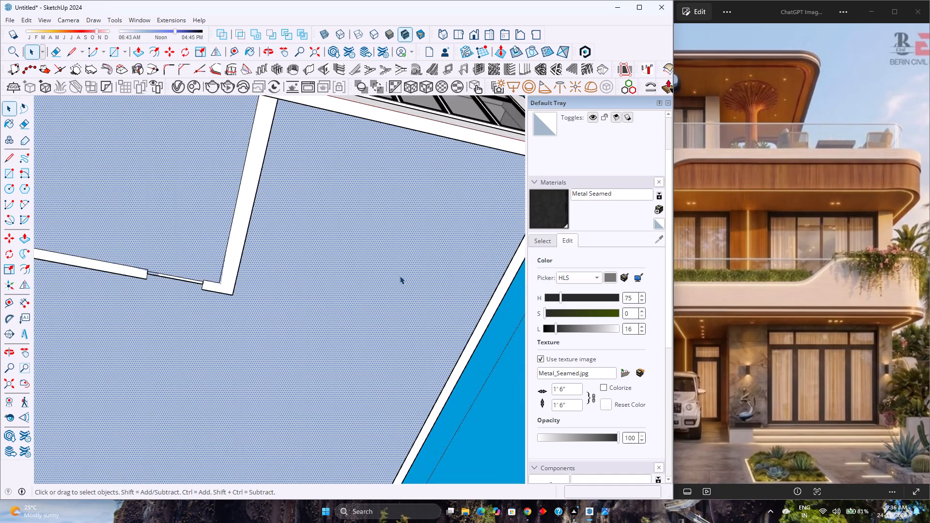
scroll(383, 279, down, 5)
right_click(372, 264)
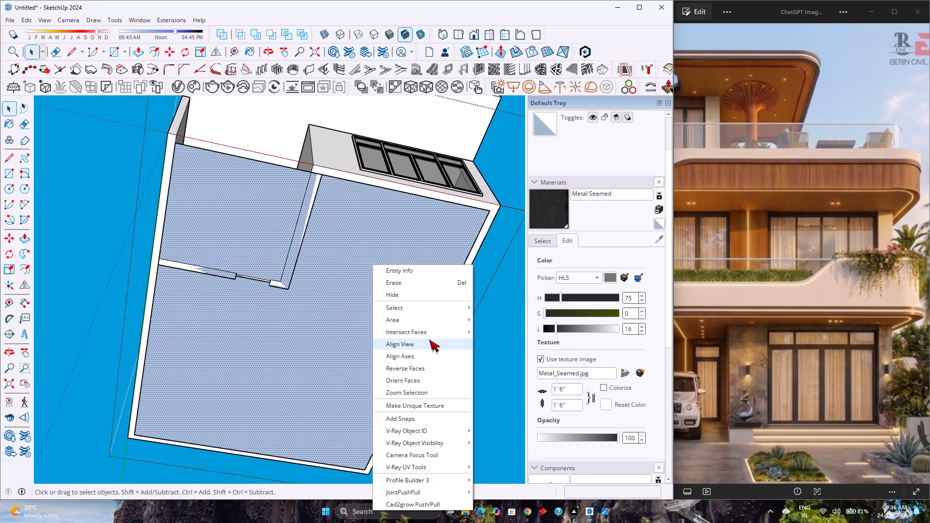
triple_click(275, 335)
click(275, 335)
right_click(275, 335)
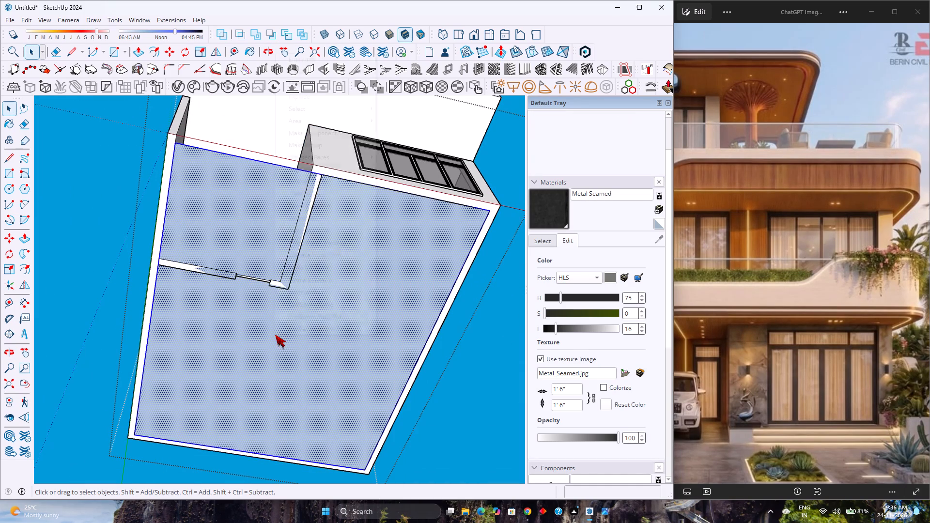
click(335, 149)
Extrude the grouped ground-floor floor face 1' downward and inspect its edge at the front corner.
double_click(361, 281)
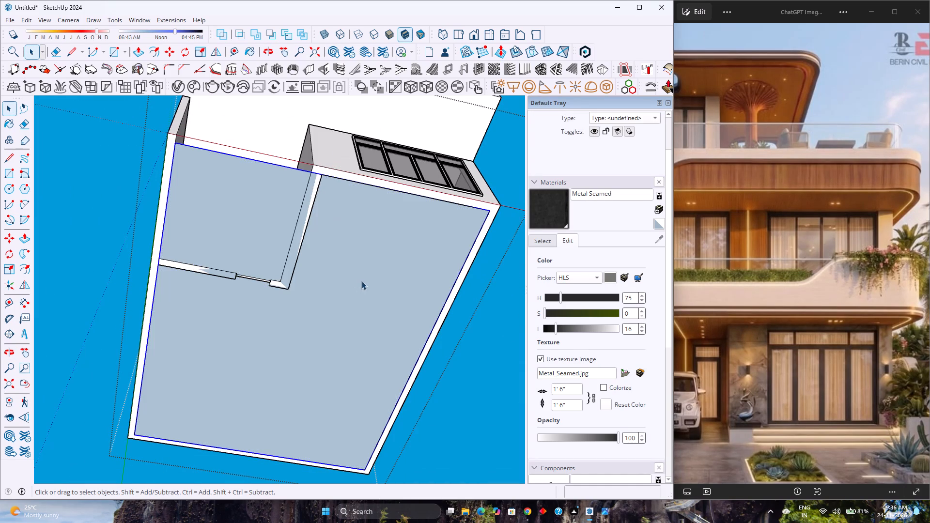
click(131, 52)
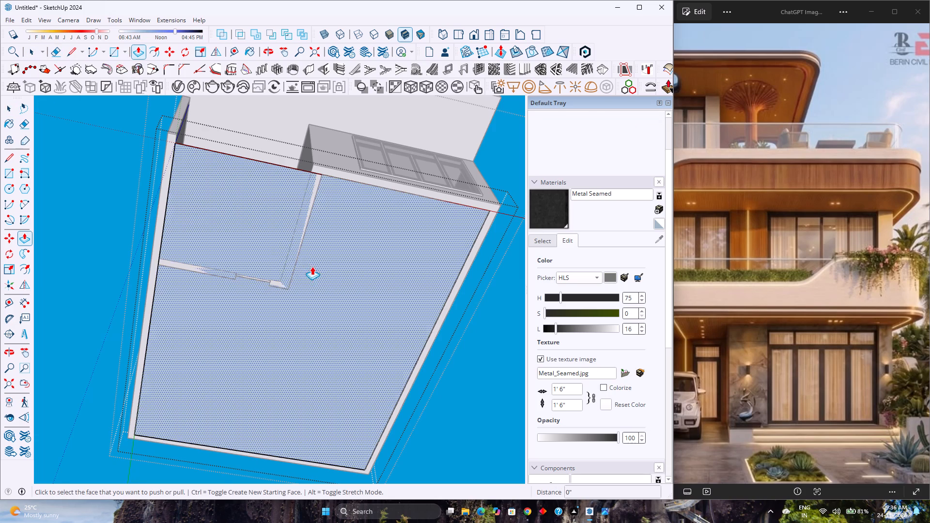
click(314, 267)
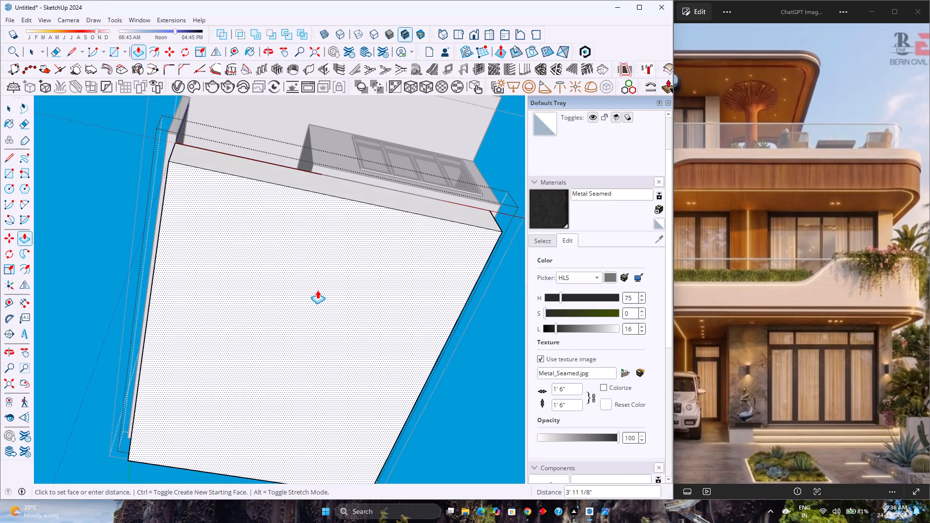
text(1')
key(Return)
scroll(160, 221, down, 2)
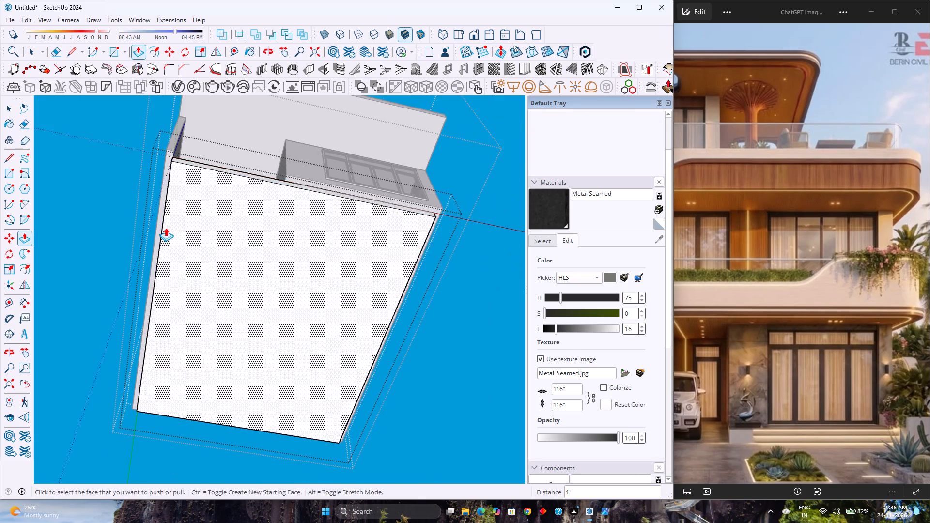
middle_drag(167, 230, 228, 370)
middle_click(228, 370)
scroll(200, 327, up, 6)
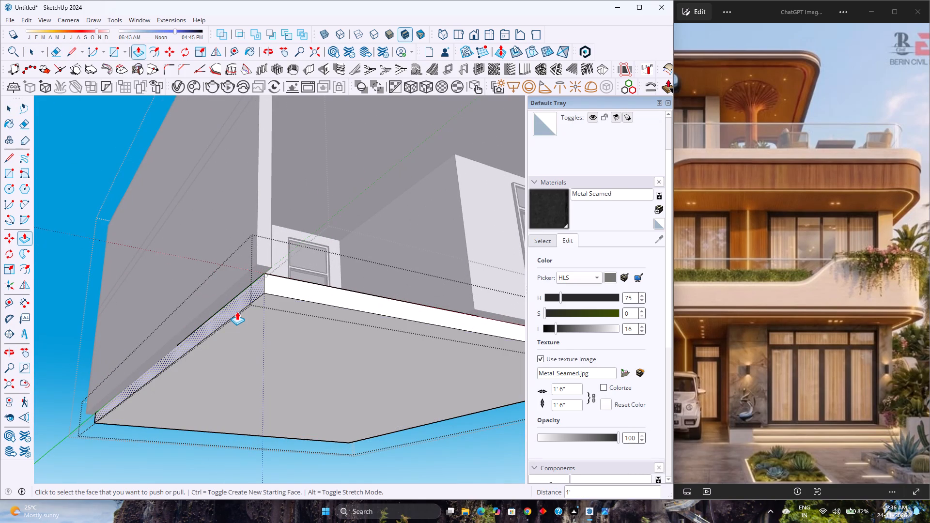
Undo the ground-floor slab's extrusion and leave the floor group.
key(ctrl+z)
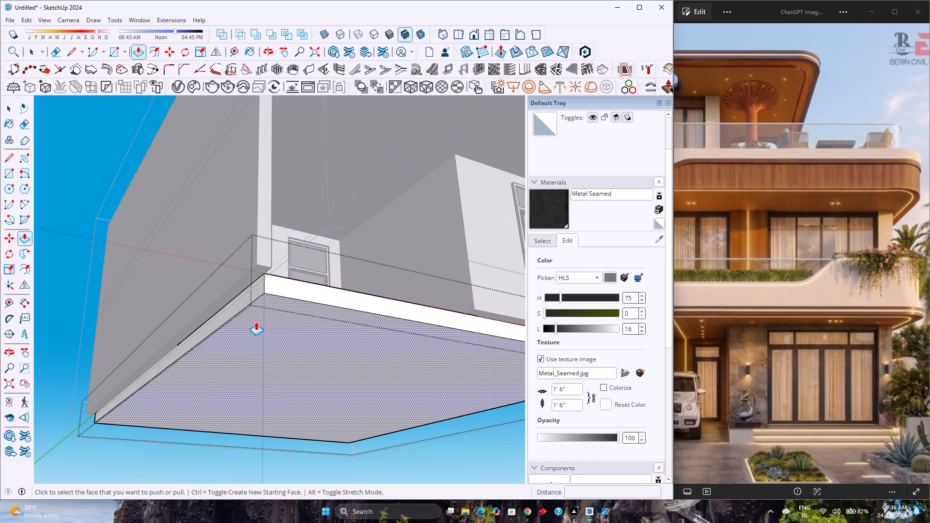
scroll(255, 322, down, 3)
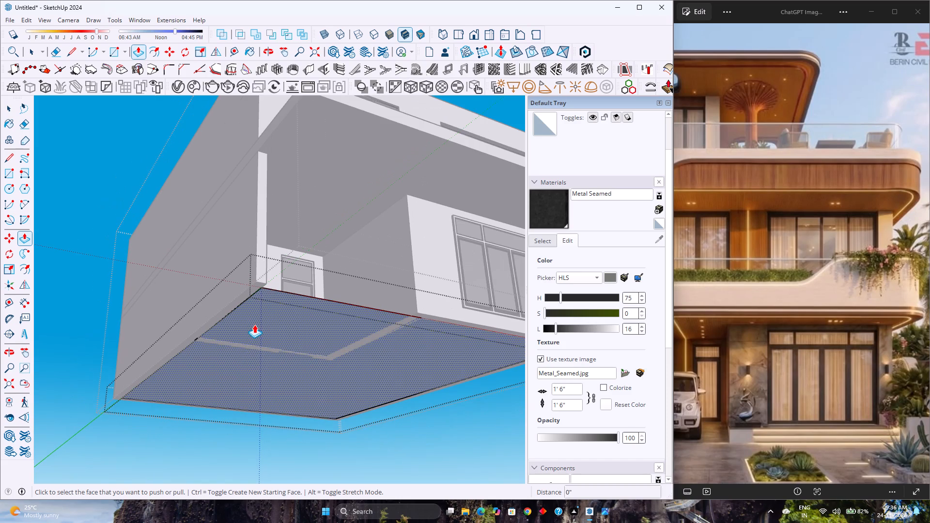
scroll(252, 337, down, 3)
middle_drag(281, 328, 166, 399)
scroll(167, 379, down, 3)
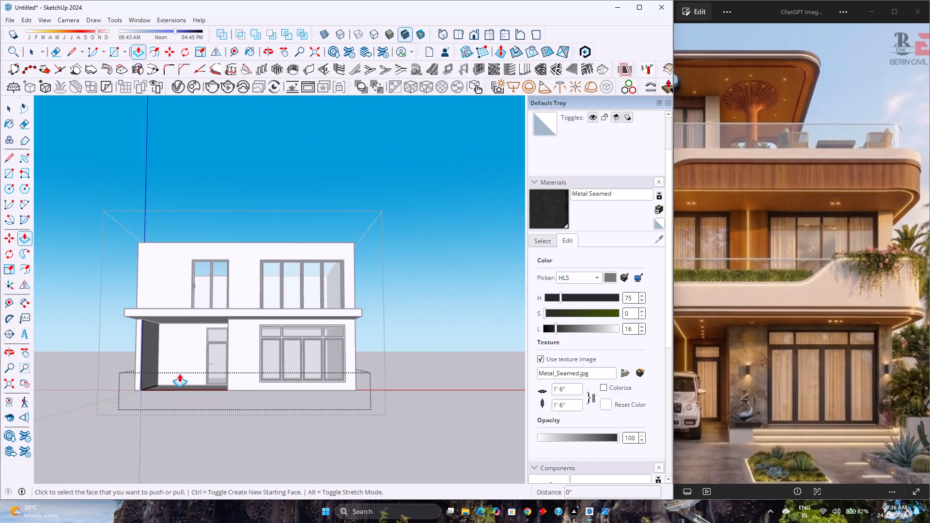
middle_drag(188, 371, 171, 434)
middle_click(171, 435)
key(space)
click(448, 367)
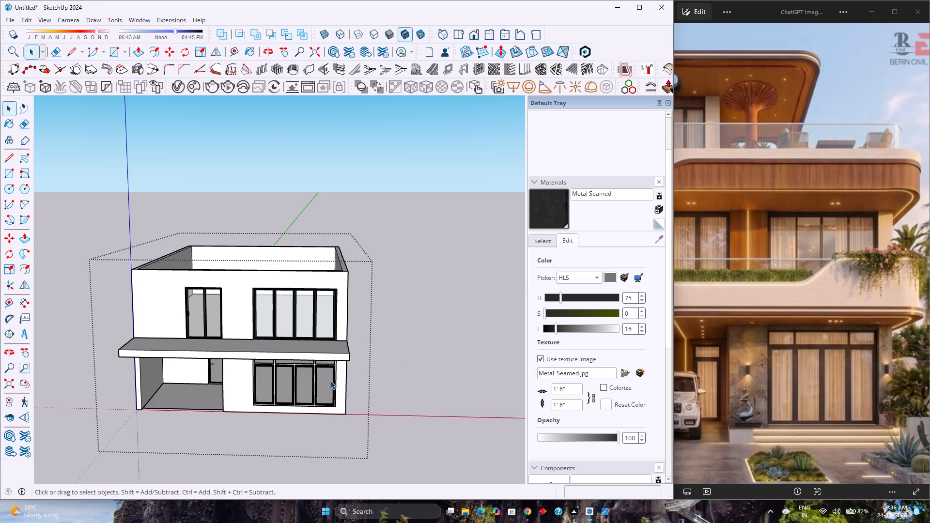
Paint the outer frame of the large ground-floor front window with Metal Seamed and leave the ground-floor group.
middle_drag(268, 418, 237, 366)
scroll(256, 366, up, 6)
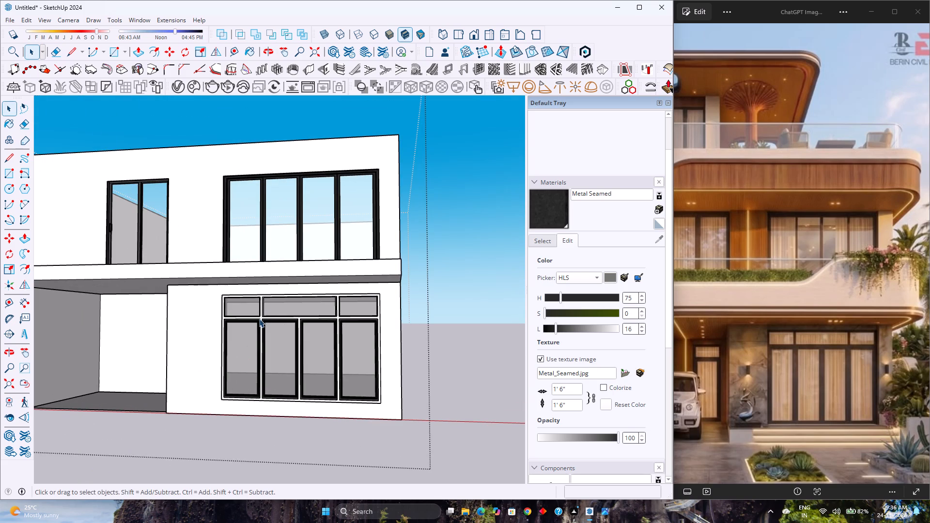
double_click(259, 319)
scroll(259, 319, up, 3)
click(263, 316)
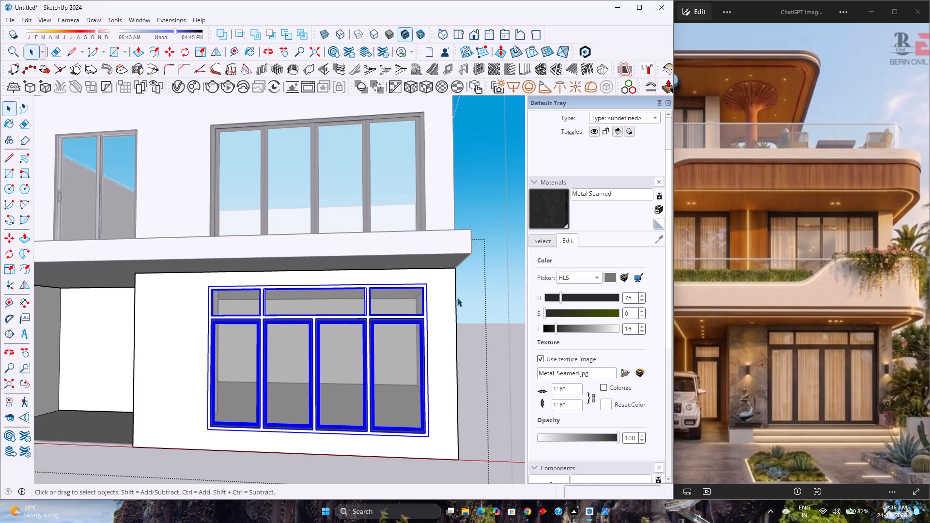
click(553, 214)
click(367, 318)
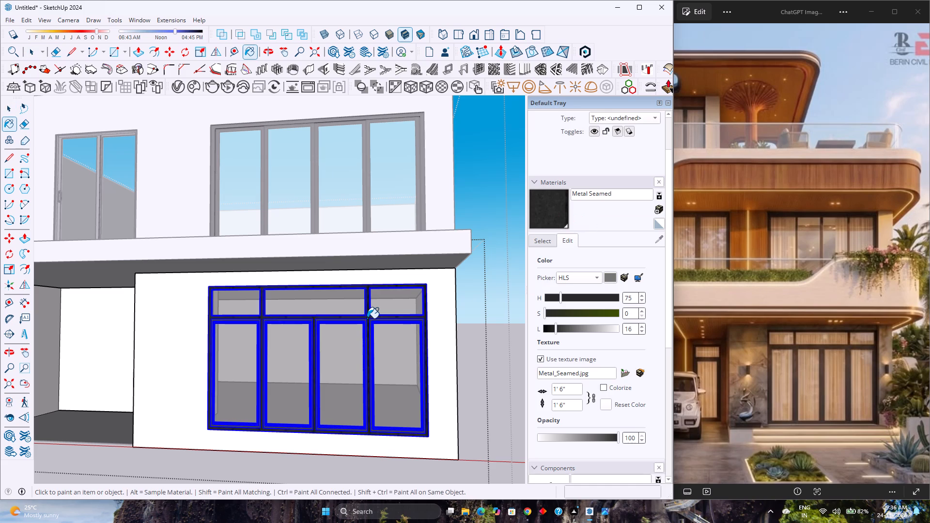
key(space)
scroll(390, 352, down, 5)
click(487, 211)
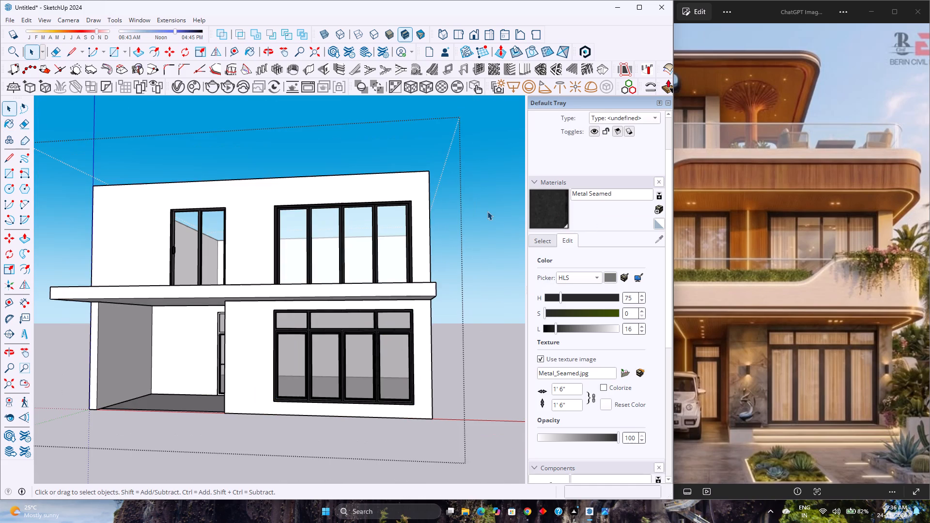
Paint the outer frame of the recessed ground-floor entrance door with Metal Seamed and leave the ground-floor group.
middle_drag(479, 217, 450, 293)
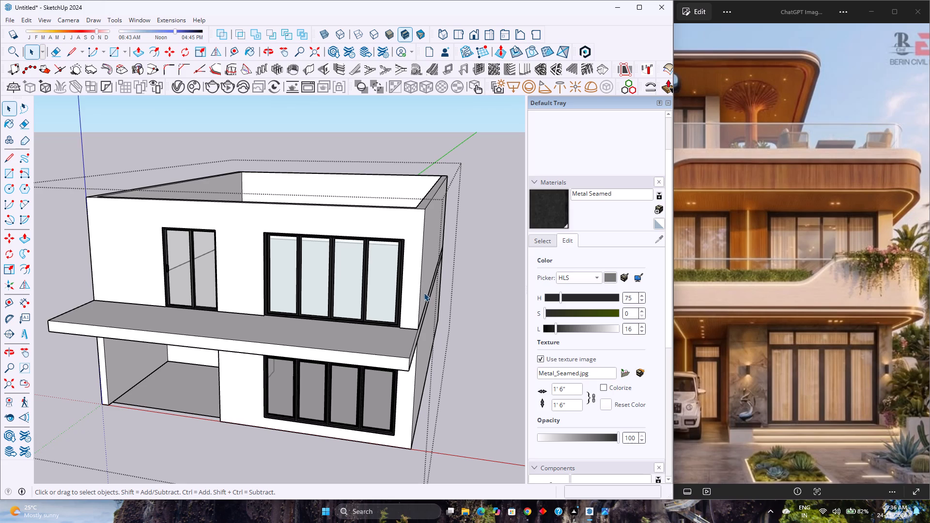
scroll(160, 300, up, 2)
middle_drag(160, 300, 246, 287)
scroll(293, 376, up, 4)
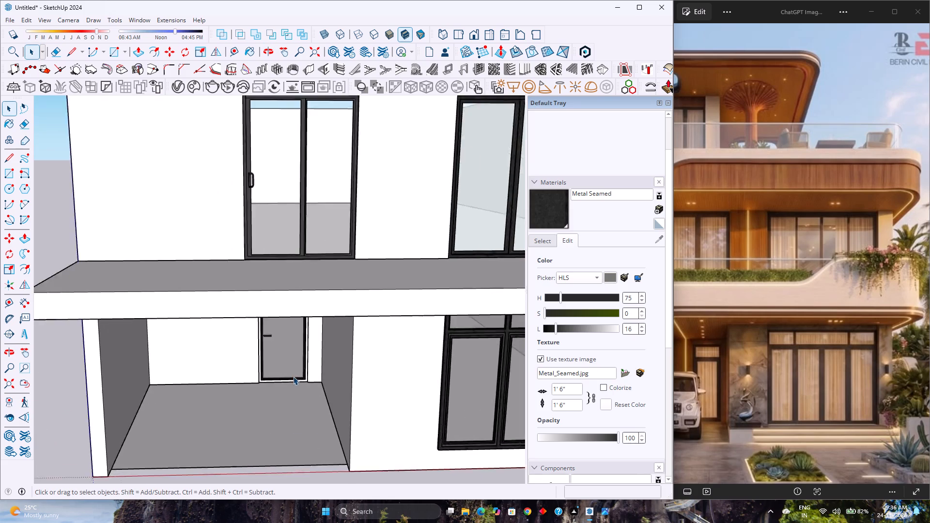
scroll(293, 378, up, 12)
click(295, 387)
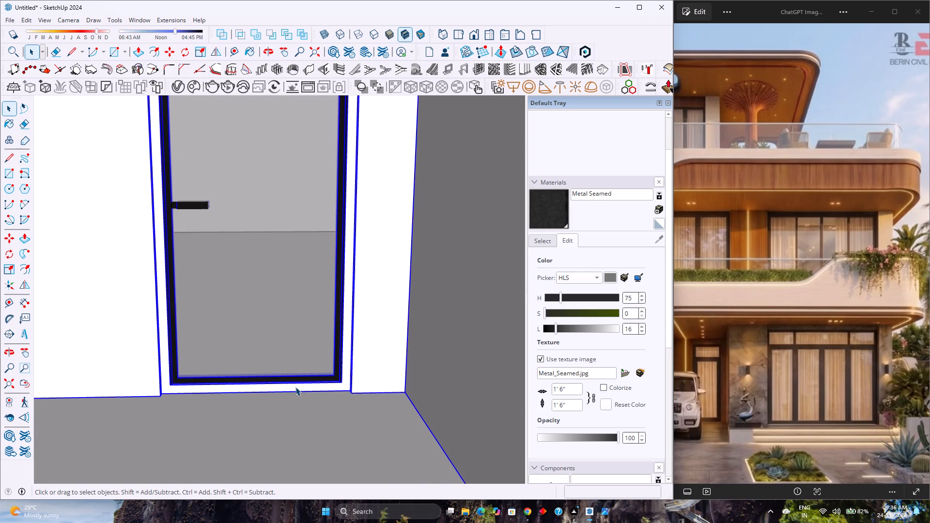
double_click(295, 387)
click(539, 227)
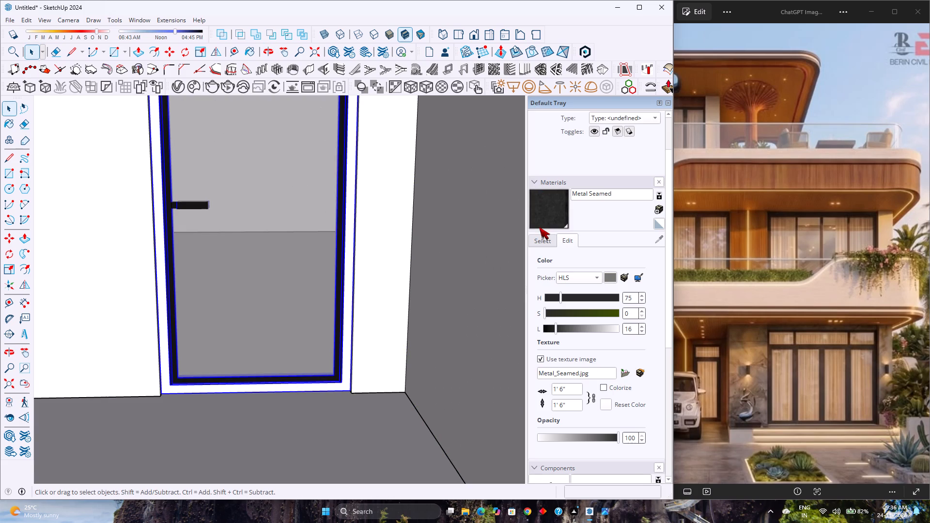
click(341, 386)
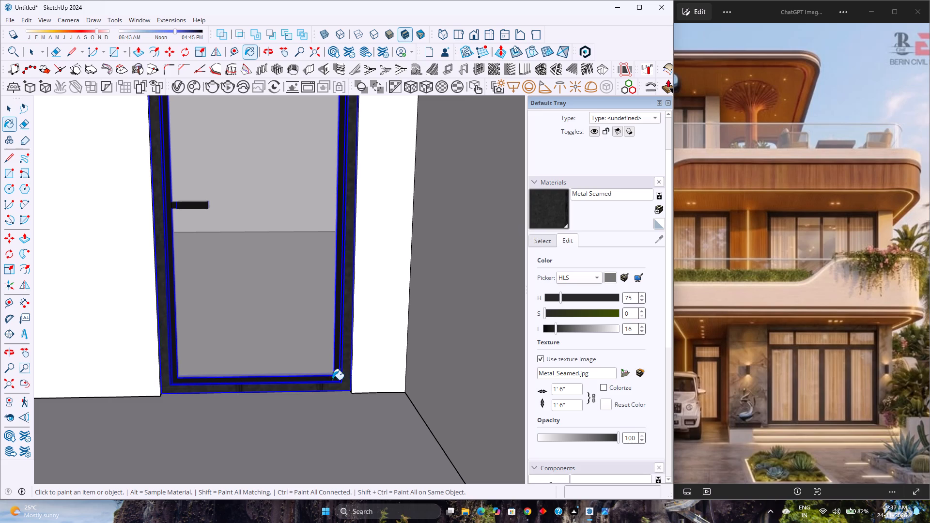
key(space)
scroll(312, 367, down, 5)
key(Escape)
Review the front elevation of both storeys with their dark metal door and window frames.
scroll(312, 367, down, 5)
middle_drag(312, 367, 261, 325)
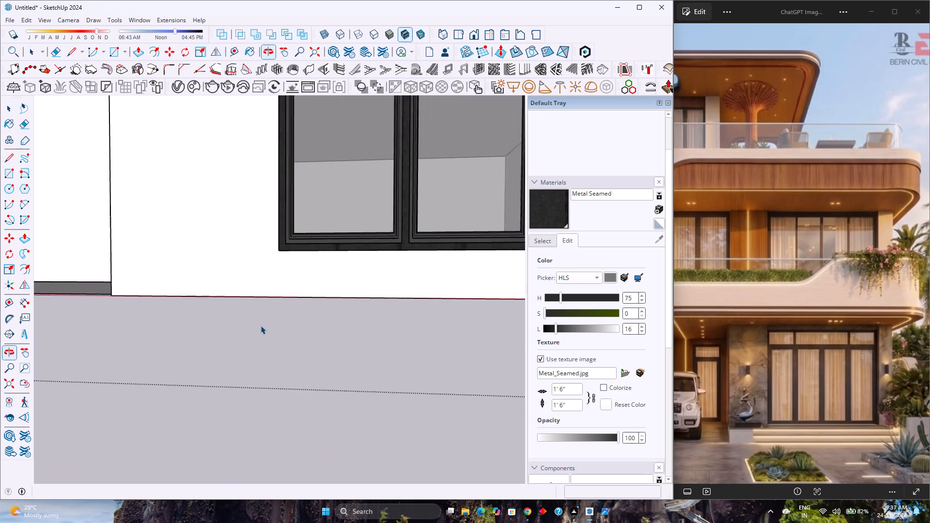
scroll(261, 325, down, 12)
middle_drag(257, 327, 305, 345)
middle_click(305, 345)
scroll(300, 344, down, 4)
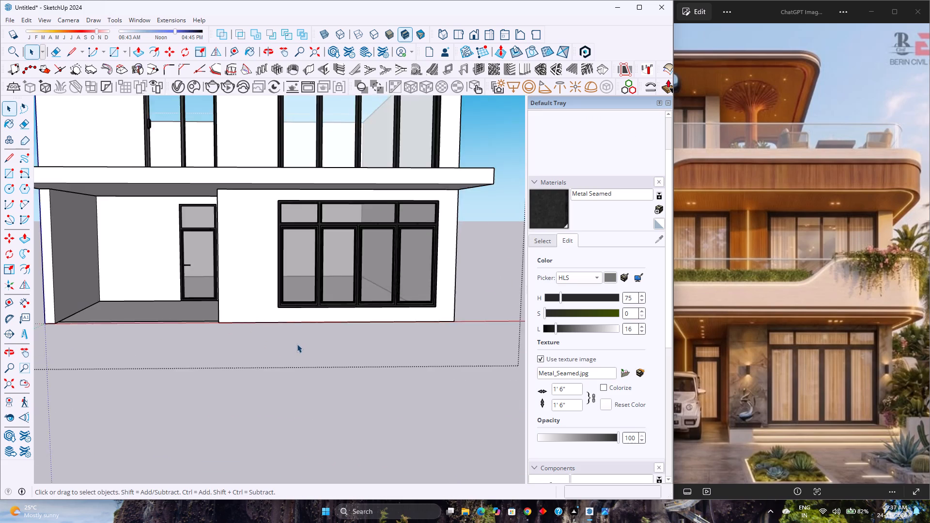
scroll(297, 344, down, 4)
scroll(320, 286, down, 3)
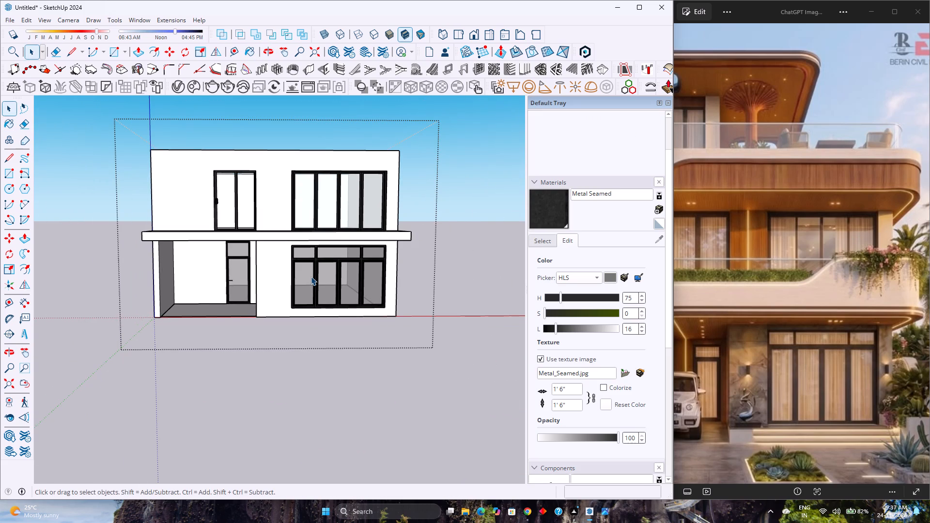
scroll(314, 271, up, 2)
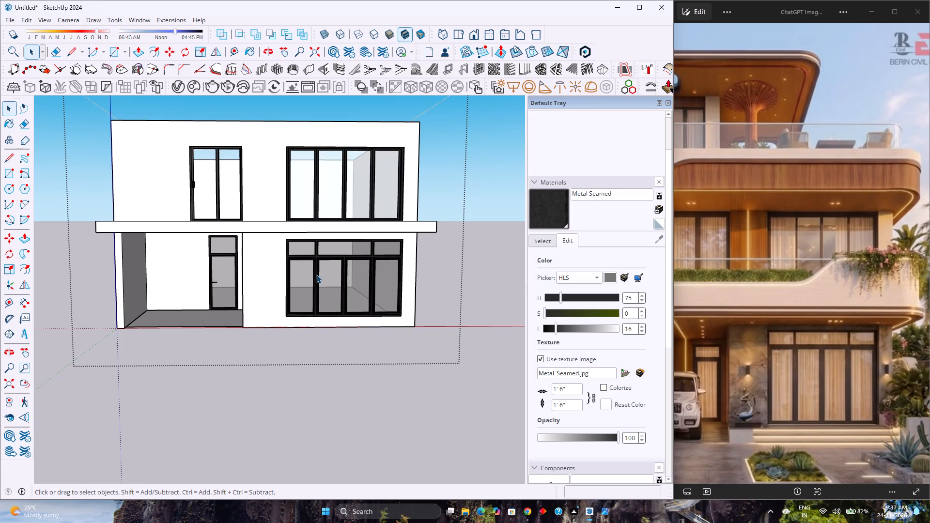
scroll(316, 275, up, 3)
scroll(316, 276, down, 2)
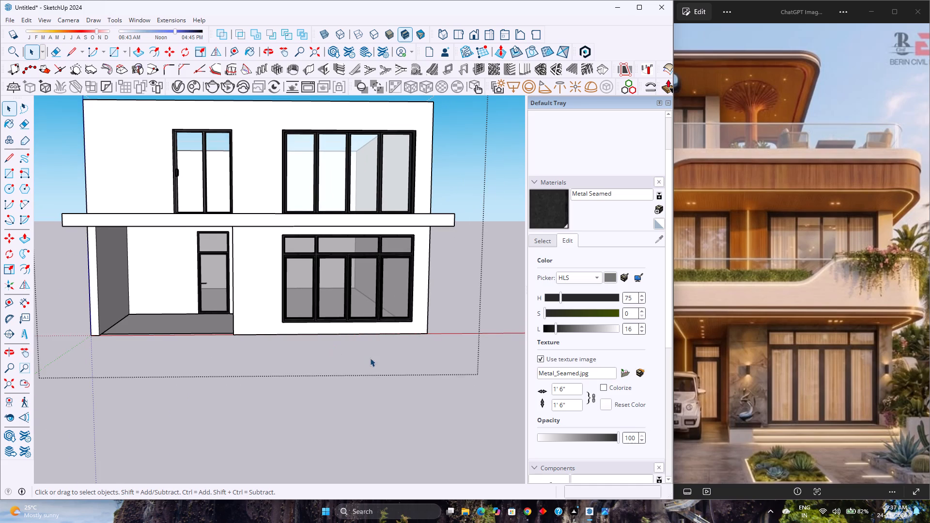
Copy the ground-floor front wall's bottom edge 1' 2" upward, level with the underside of the large window.
scroll(368, 355, up, 7)
click(349, 313)
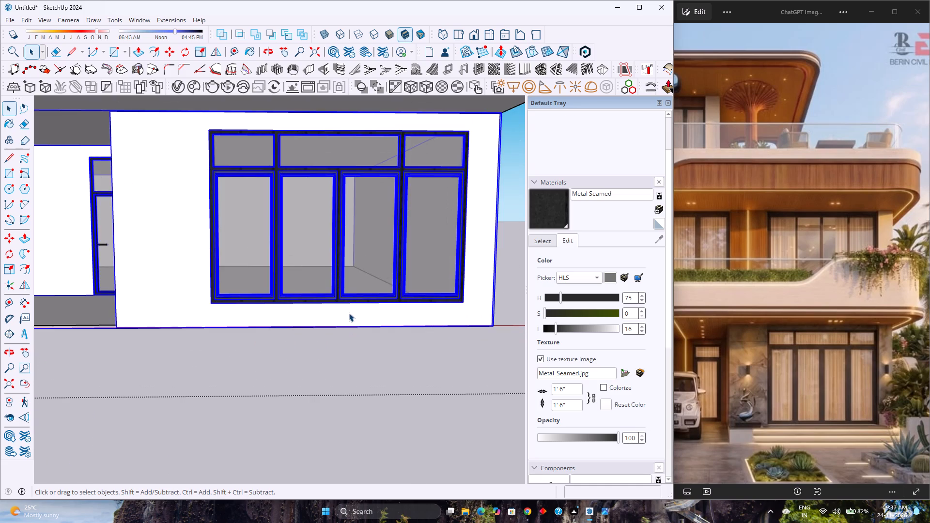
double_click(349, 313)
scroll(348, 315, up, 3)
click(348, 315)
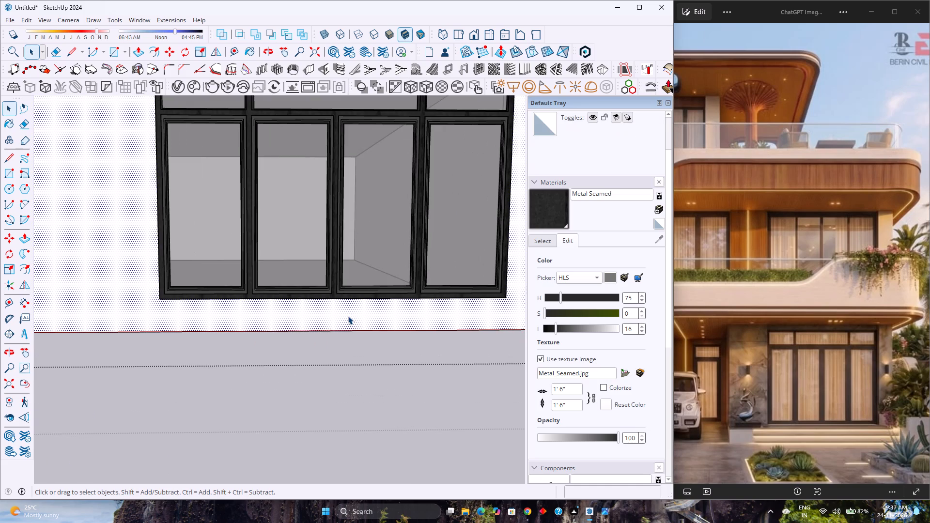
scroll(331, 327, down, 3)
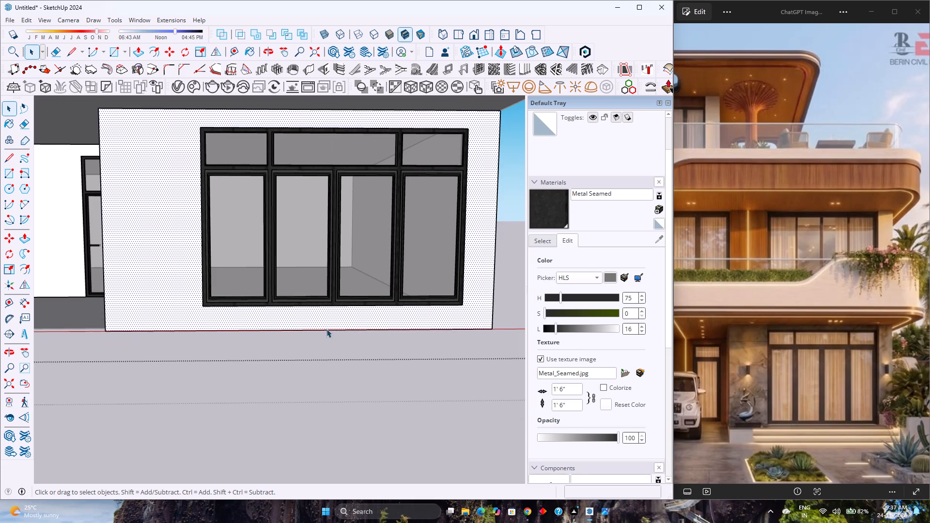
click(279, 330)
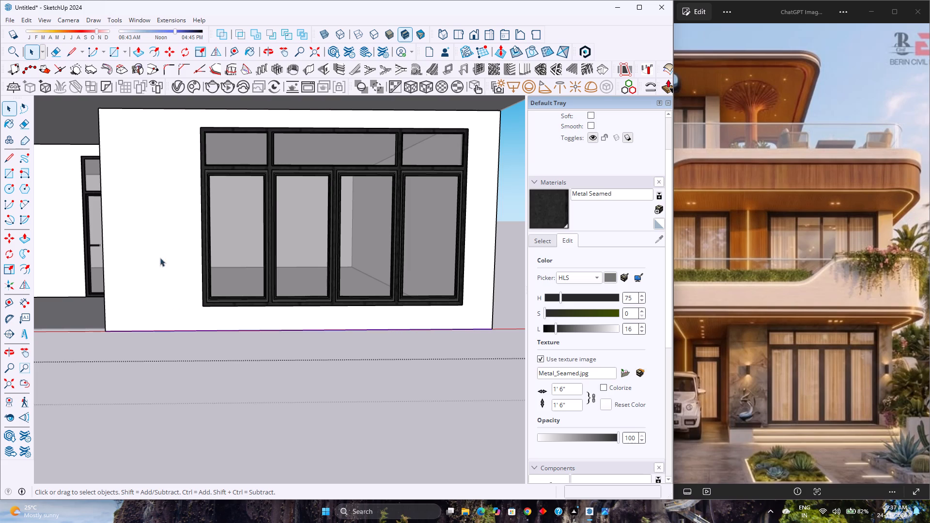
click(171, 51)
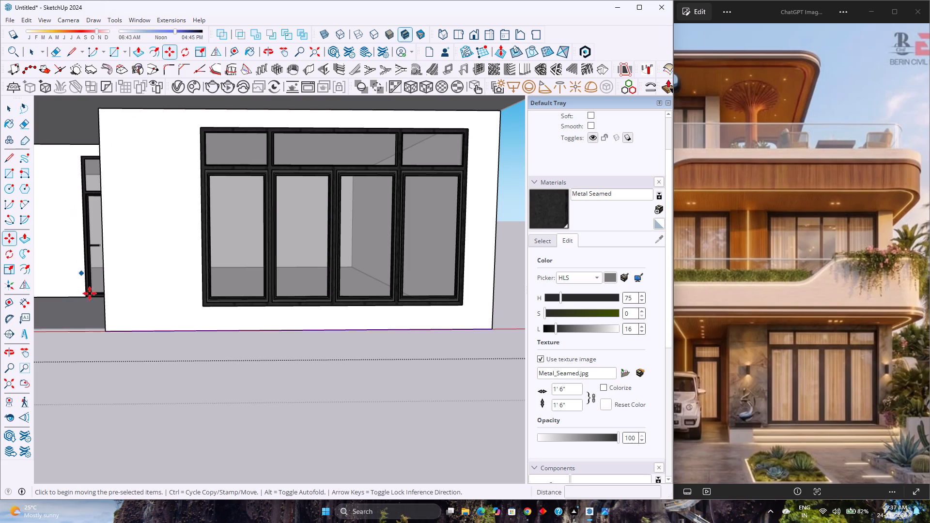
click(108, 330)
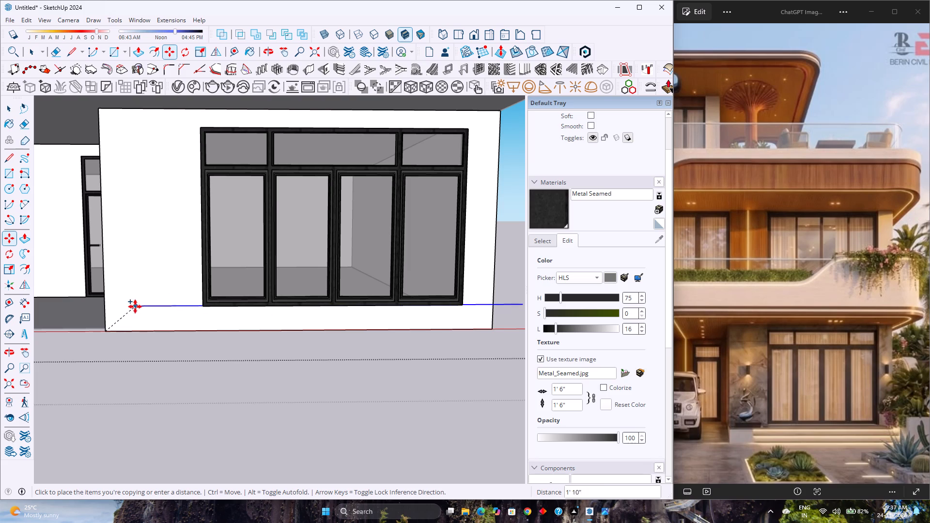
click(106, 309)
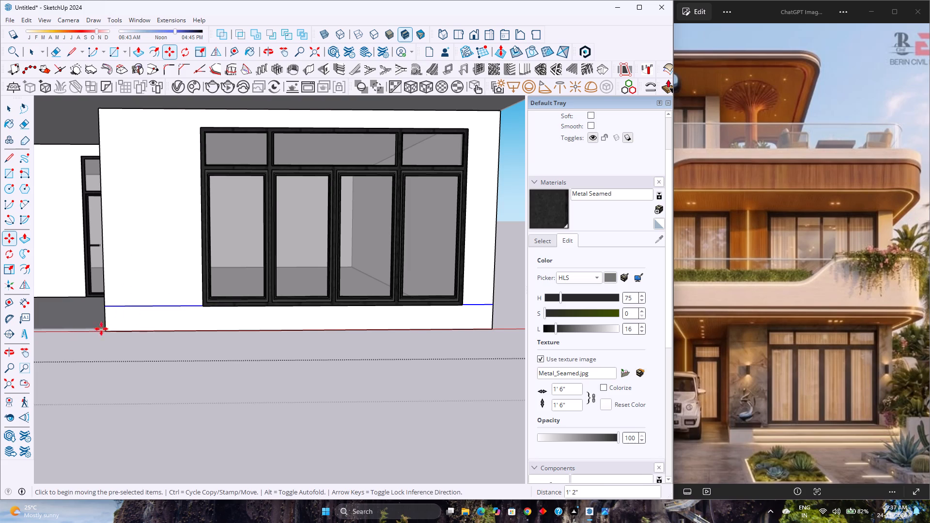
Push/Pull the wall strip below the large ground-floor window 2' outward to form a ledge.
click(134, 55)
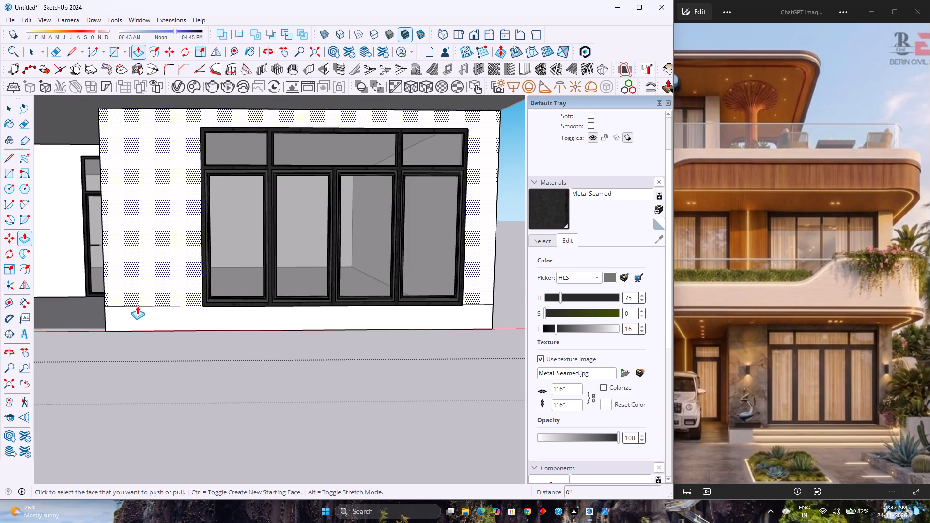
click(140, 312)
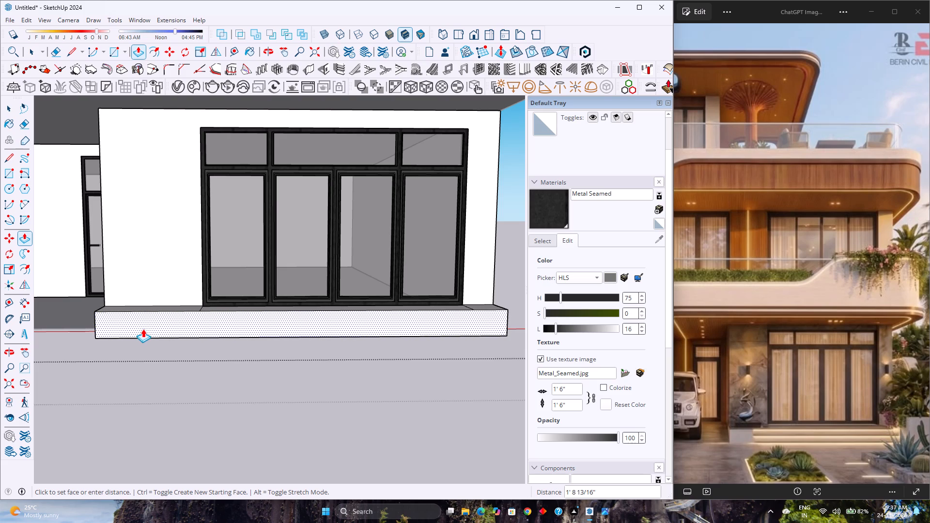
middle_drag(147, 332, 299, 403)
middle_click(299, 403)
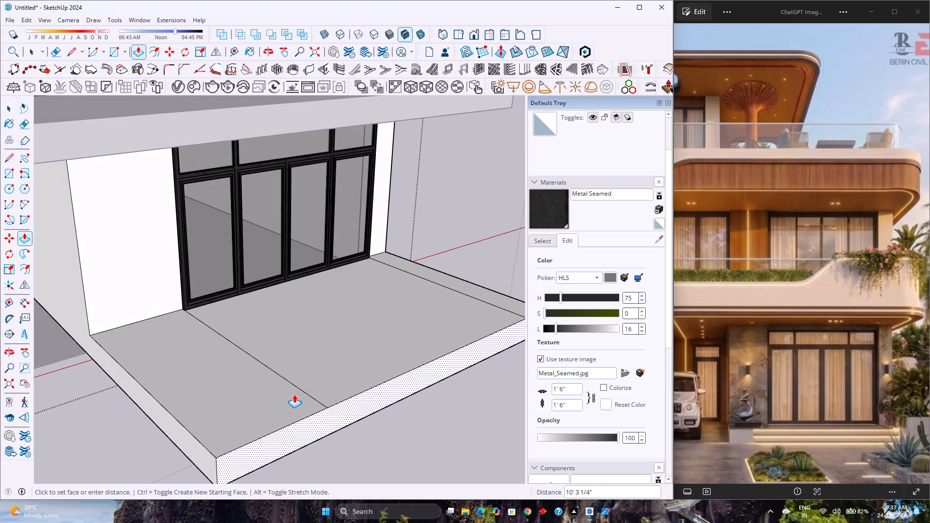
text(2')
key(Return)
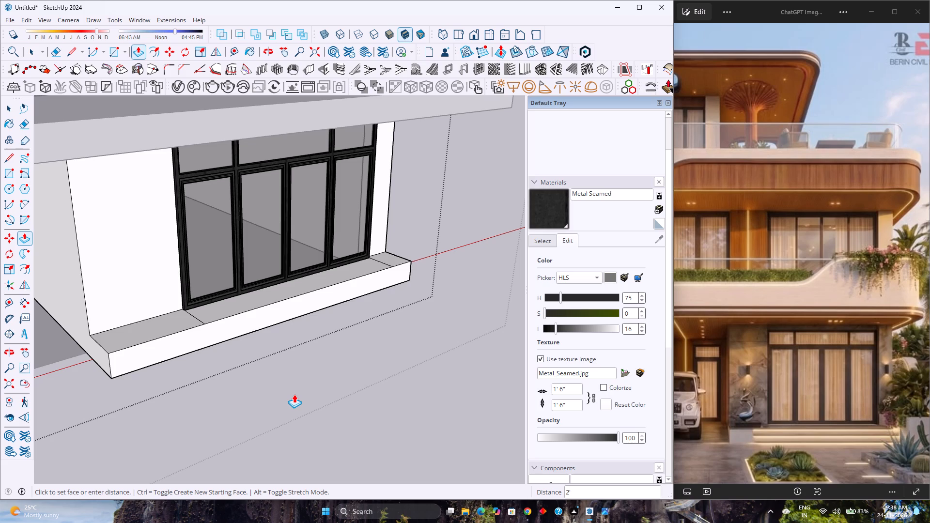
Erase the two short leftover lines across the ledge's top face and check the ledge below the window.
scroll(130, 391, down, 2)
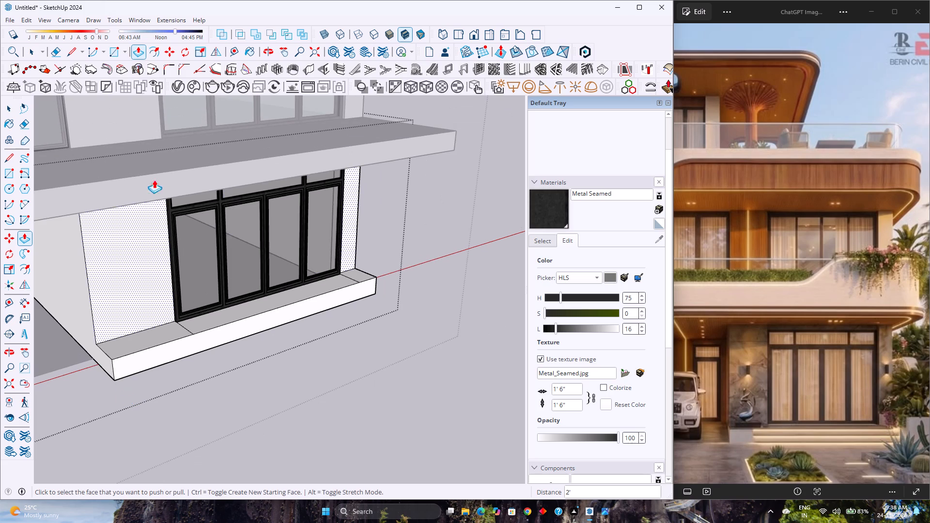
click(30, 124)
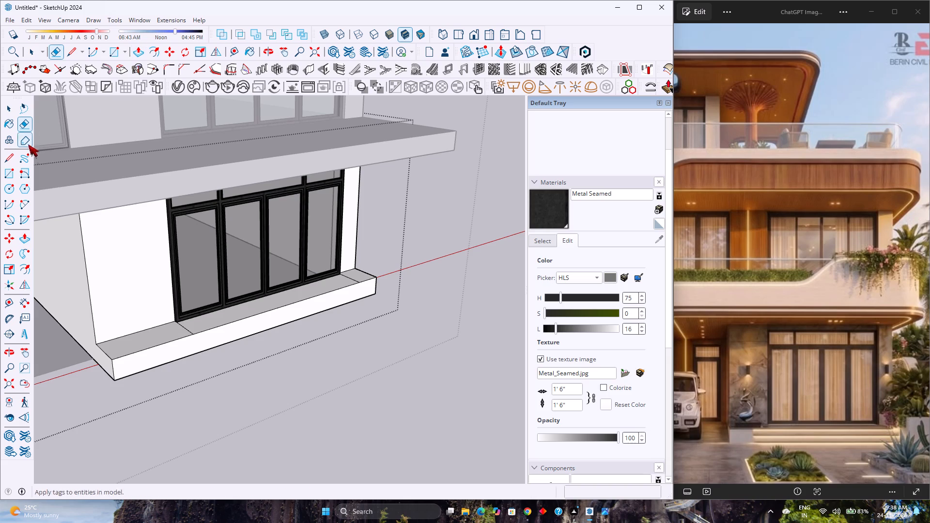
scroll(197, 348, up, 3)
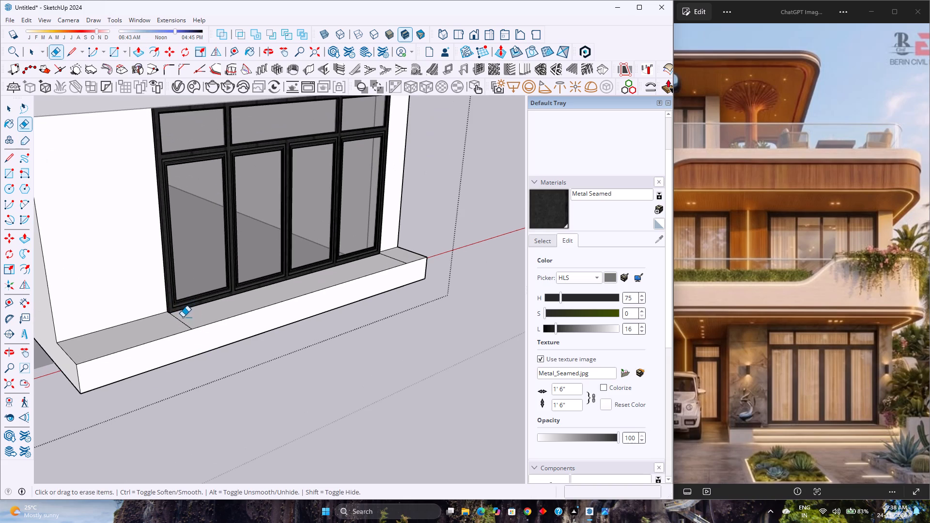
click(181, 320)
click(398, 260)
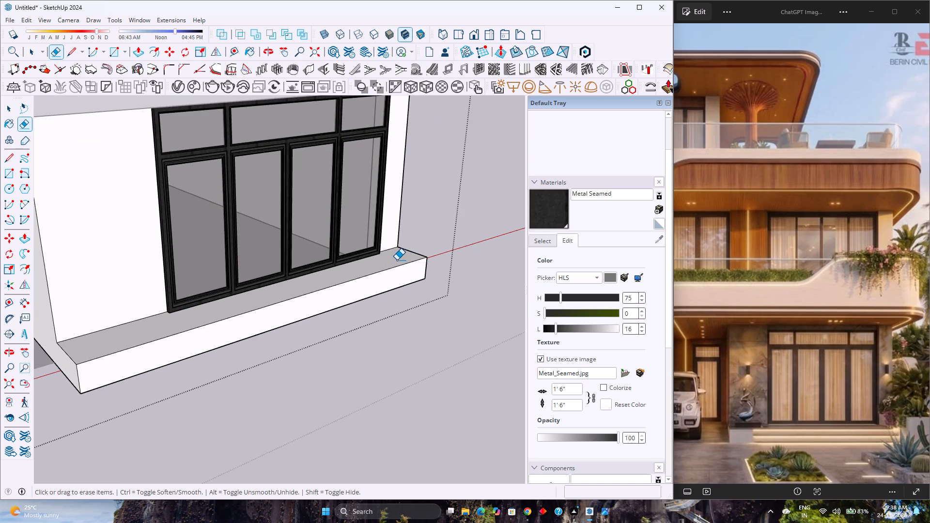
scroll(382, 231, up, 3)
middle_click(382, 230)
middle_drag(398, 240, 320, 268)
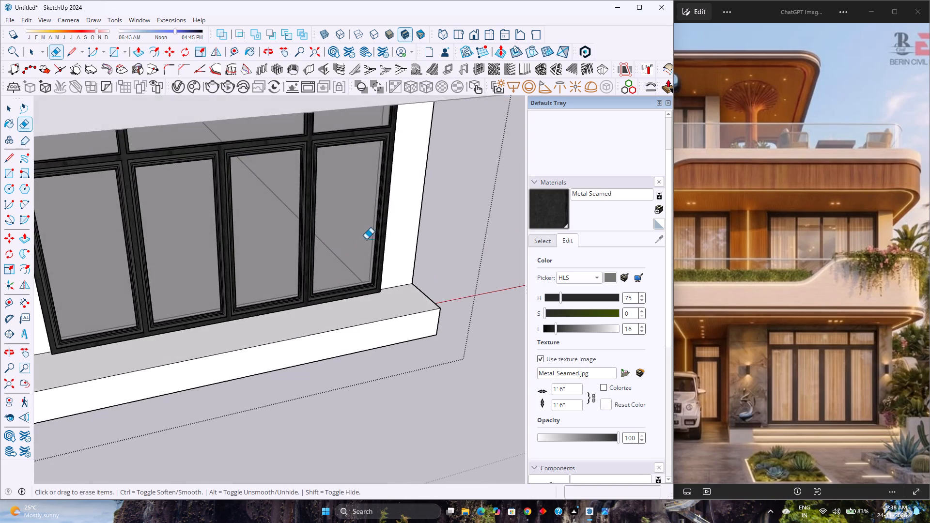
scroll(367, 239, up, 9)
middle_drag(352, 280, 254, 294)
middle_click(254, 294)
scroll(253, 294, down, 2)
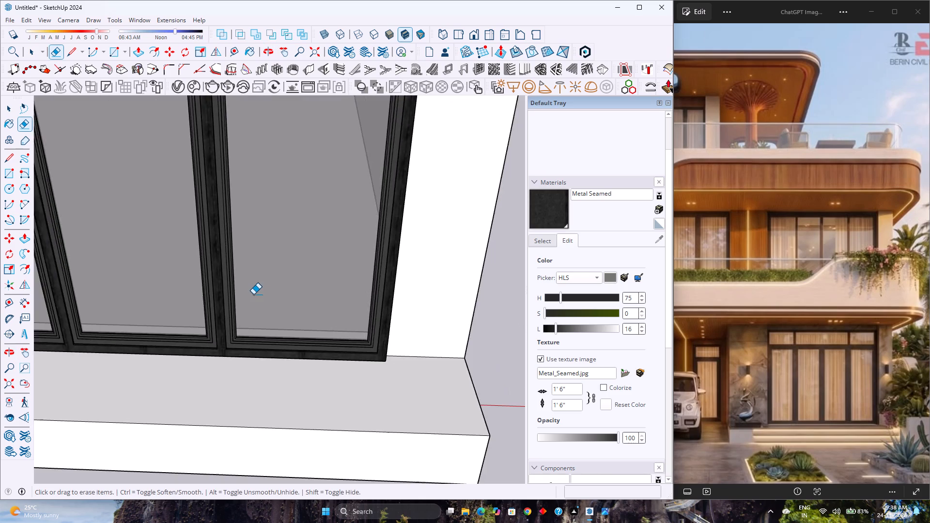
scroll(253, 294, down, 14)
key(space)
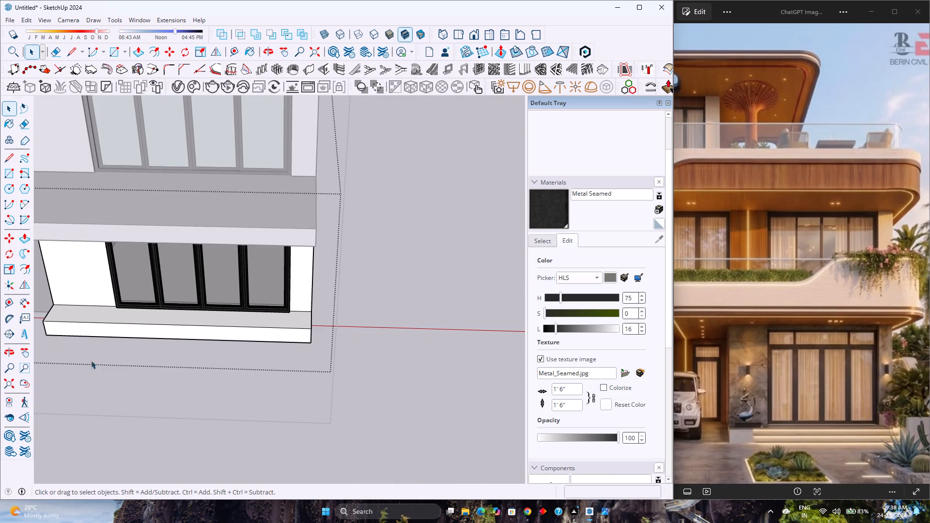
Copy the vertical edge at the door-side end of the ledge's front face 2' 6" along the face.
scroll(201, 344, down, 4)
scroll(83, 333, up, 4)
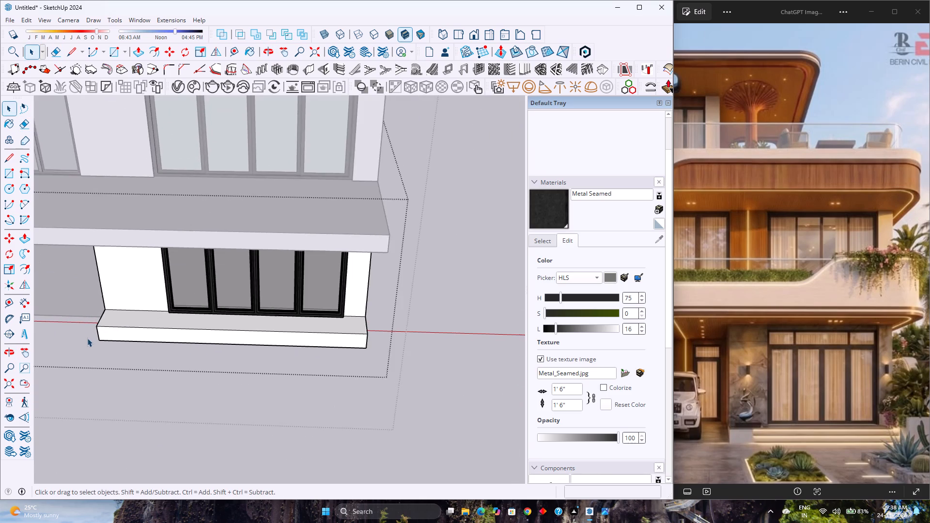
scroll(93, 342, up, 2)
middle_drag(93, 342, 121, 310)
scroll(122, 310, down, 2)
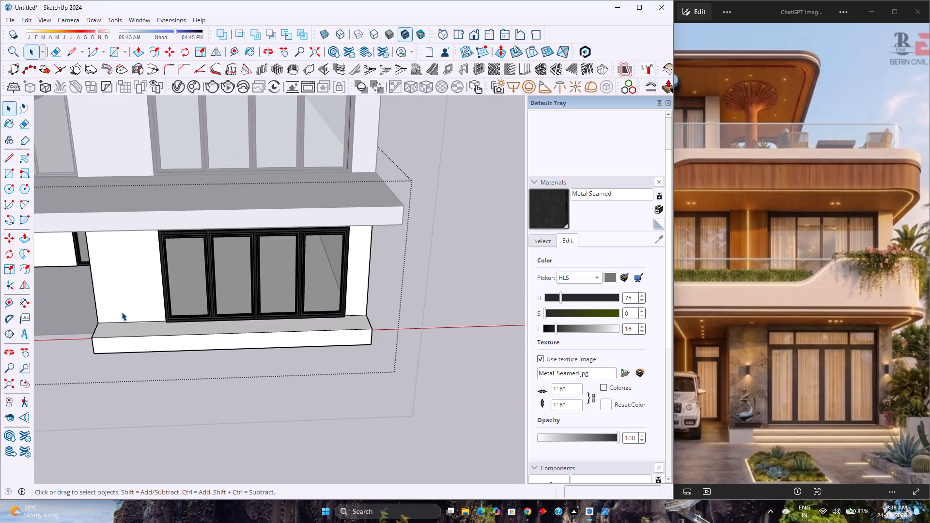
scroll(95, 351, up, 1)
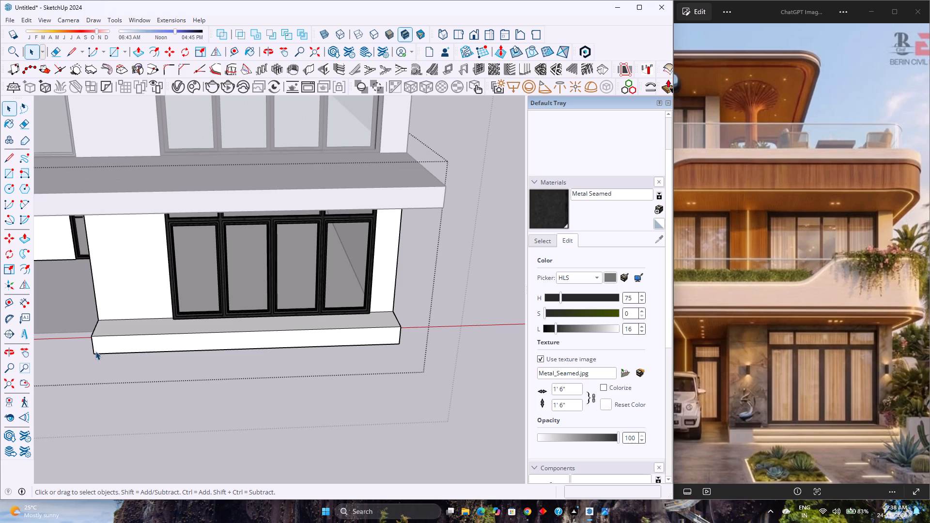
middle_drag(109, 321, 115, 276)
middle_click(115, 276)
scroll(118, 292, up, 4)
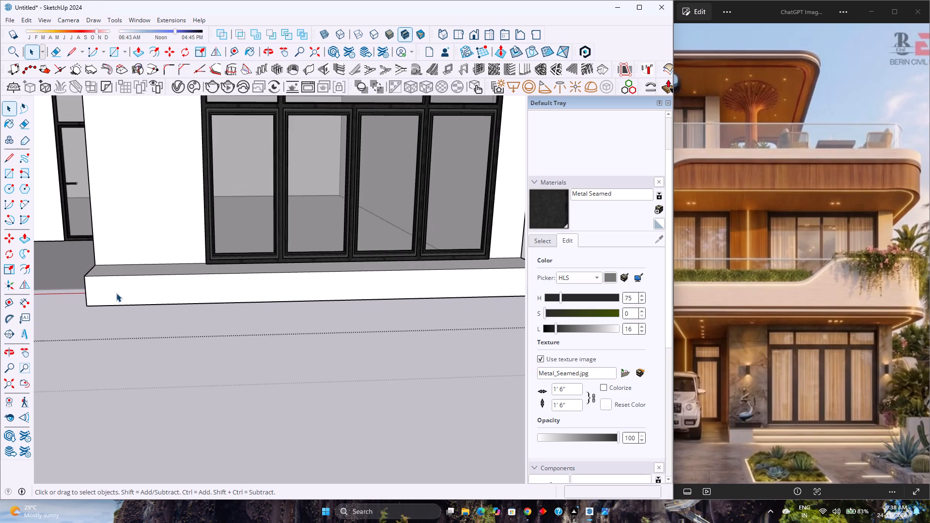
click(86, 291)
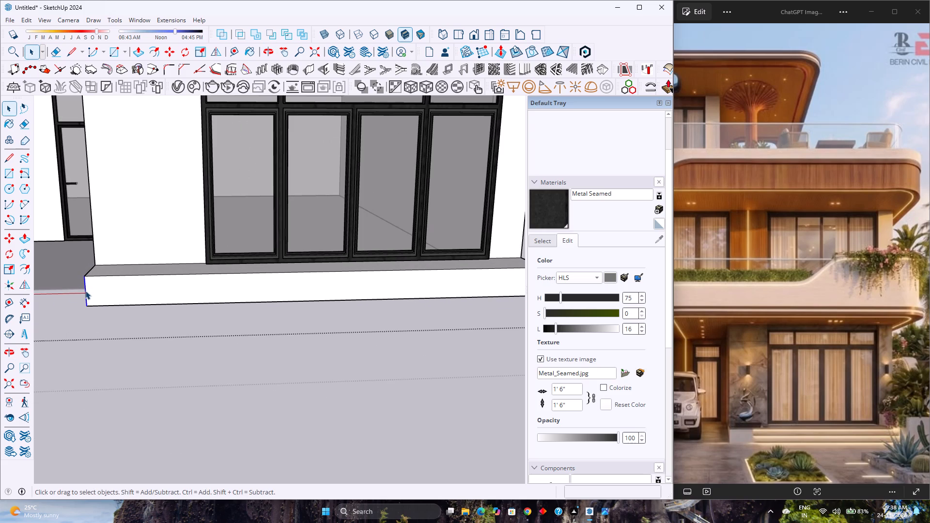
click(174, 55)
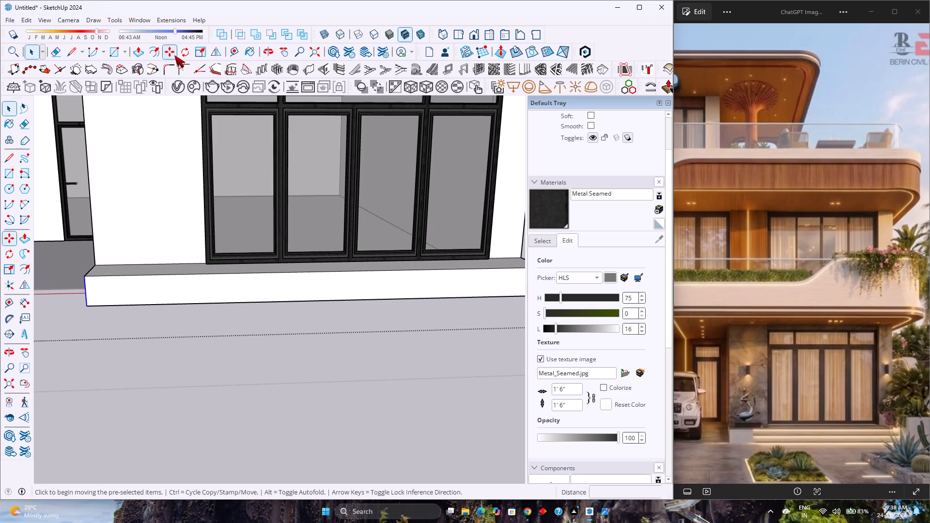
click(86, 276)
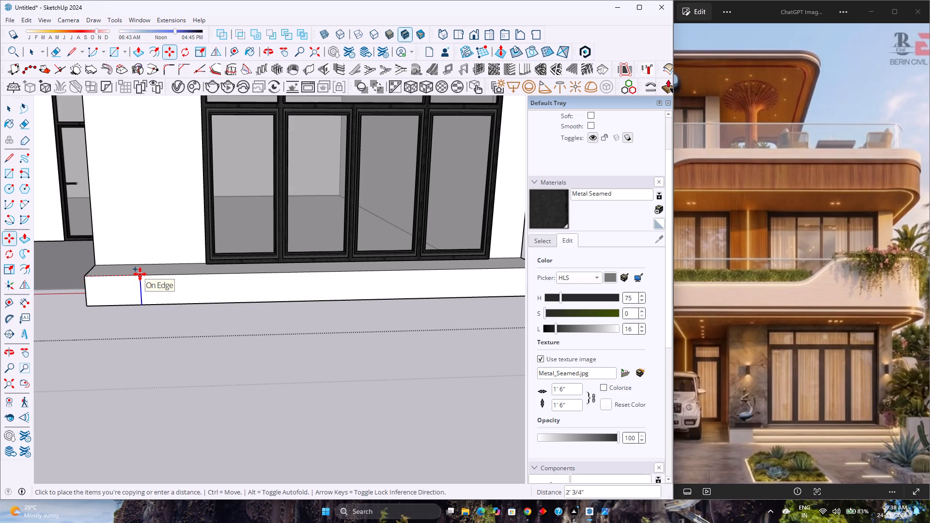
key(Right)
text(2'6)
key(Return)
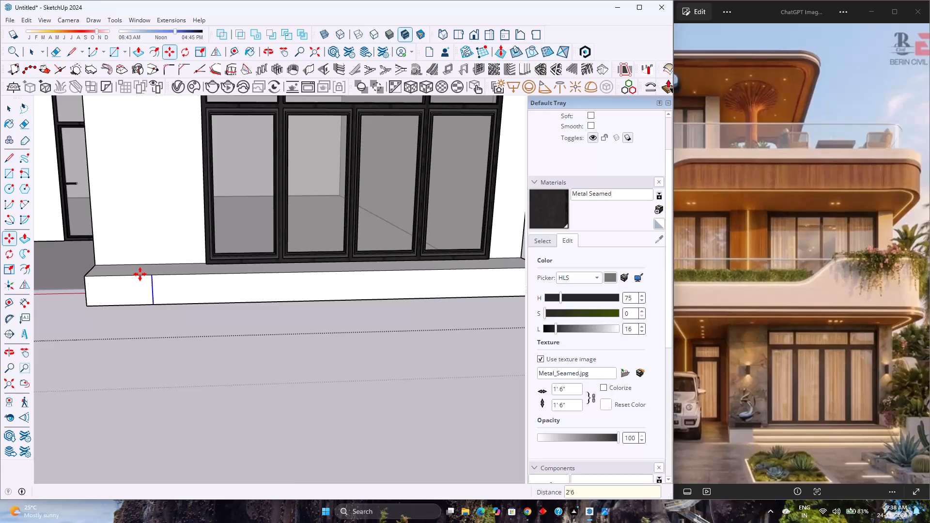
scroll(127, 312, down, 3)
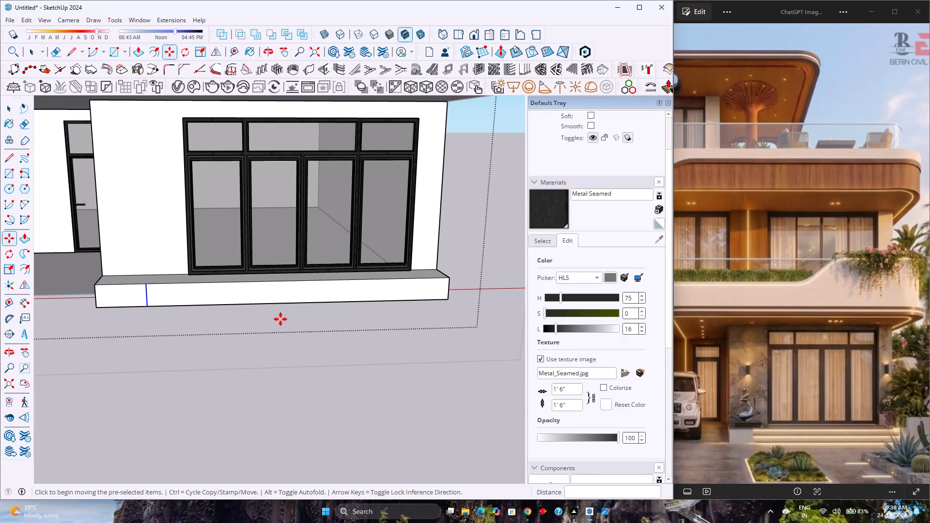
scroll(280, 319, down, 1)
key(space)
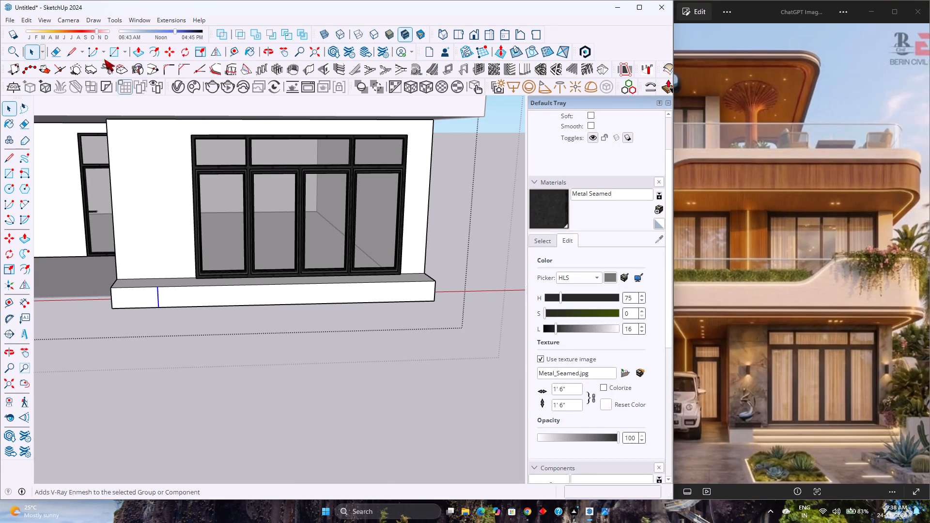
Flip-copy the new vertical line to the ledge's opposite end, mirroring it about the midpoint of the front wall's top edge.
click(216, 50)
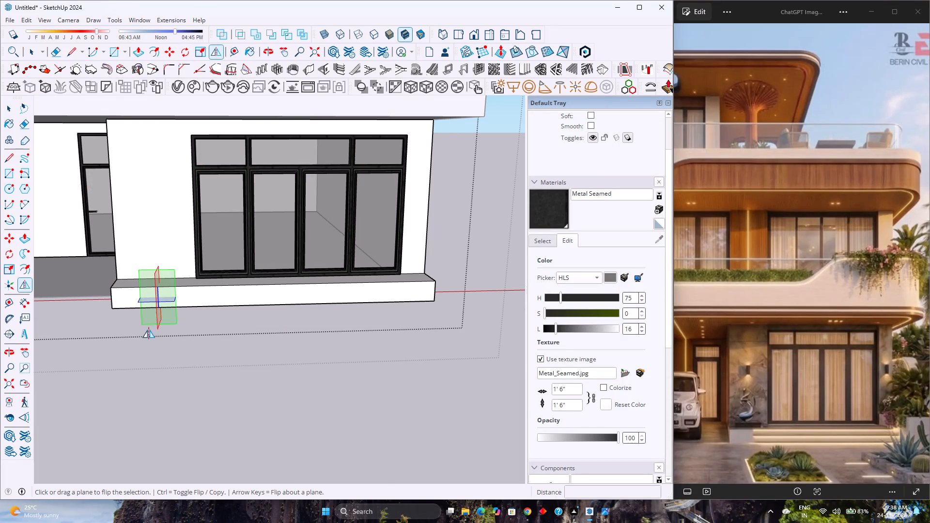
drag(157, 328, 279, 284)
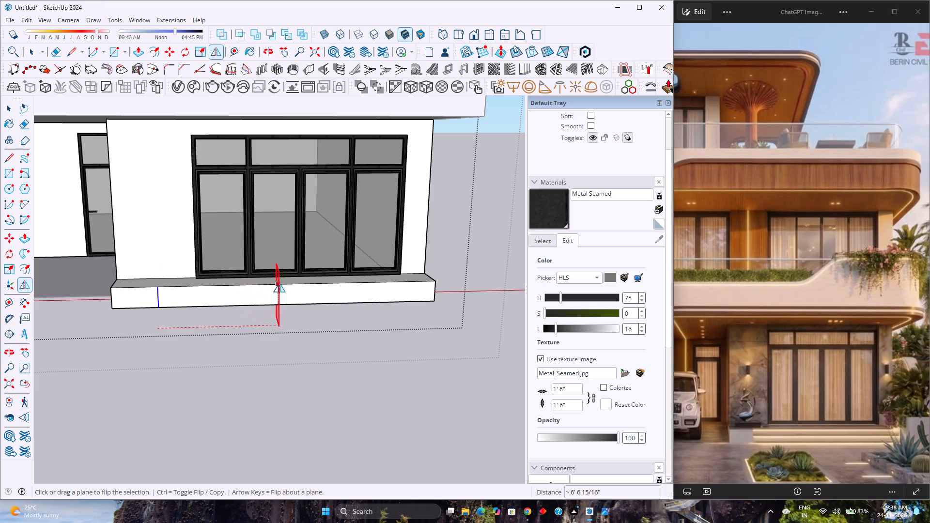
drag(279, 284, 300, 283)
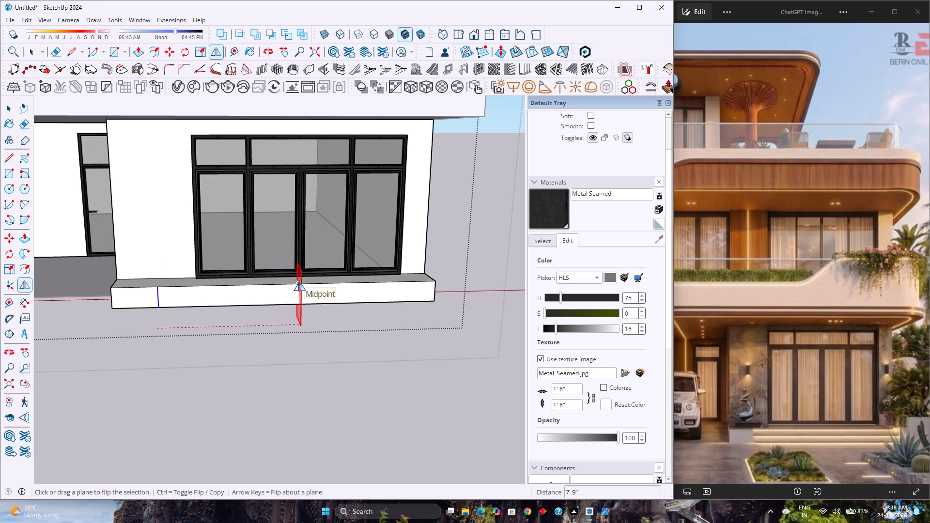
drag(300, 283, 255, 231)
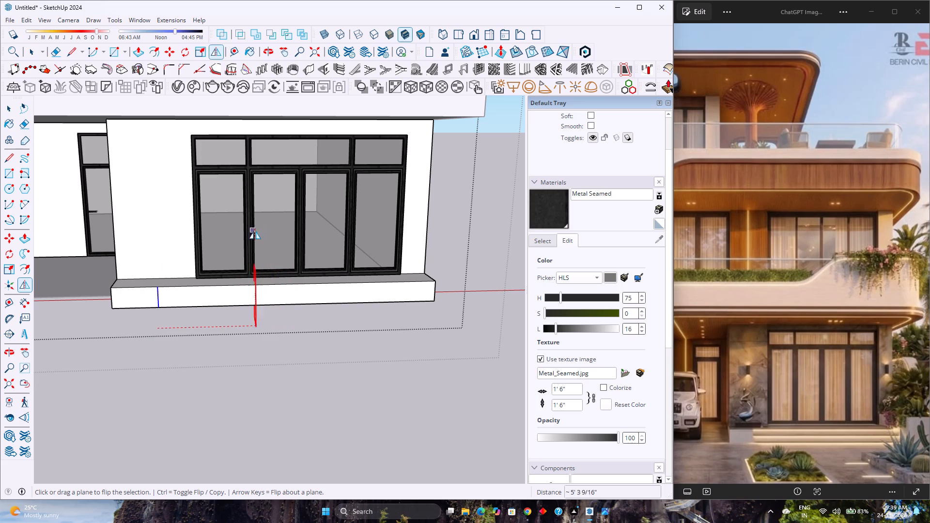
drag(255, 231, 210, 232)
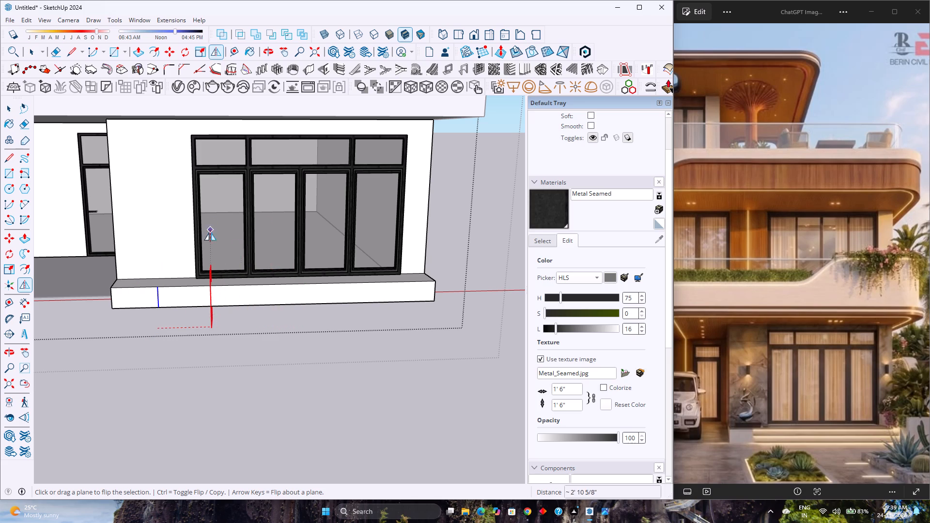
drag(210, 232, 261, 138)
middle_drag(210, 255, 203, 214)
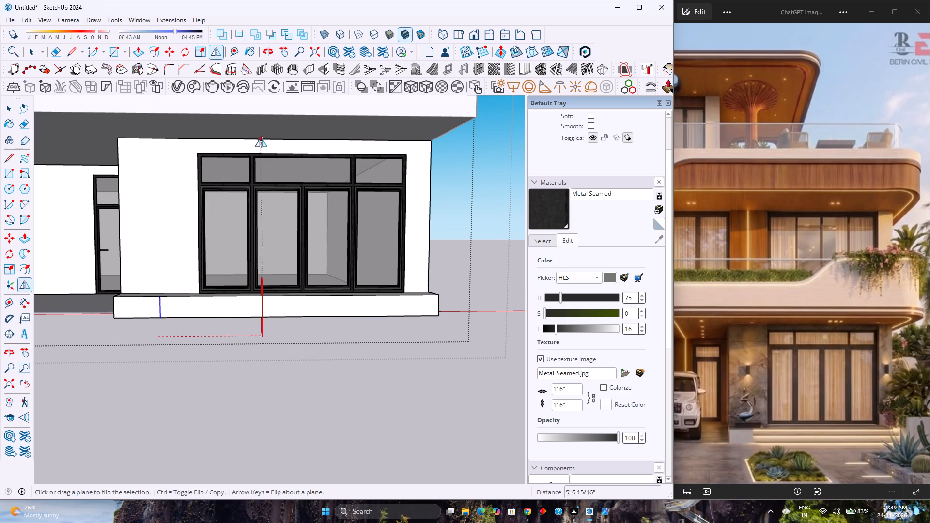
drag(261, 138, 278, 141)
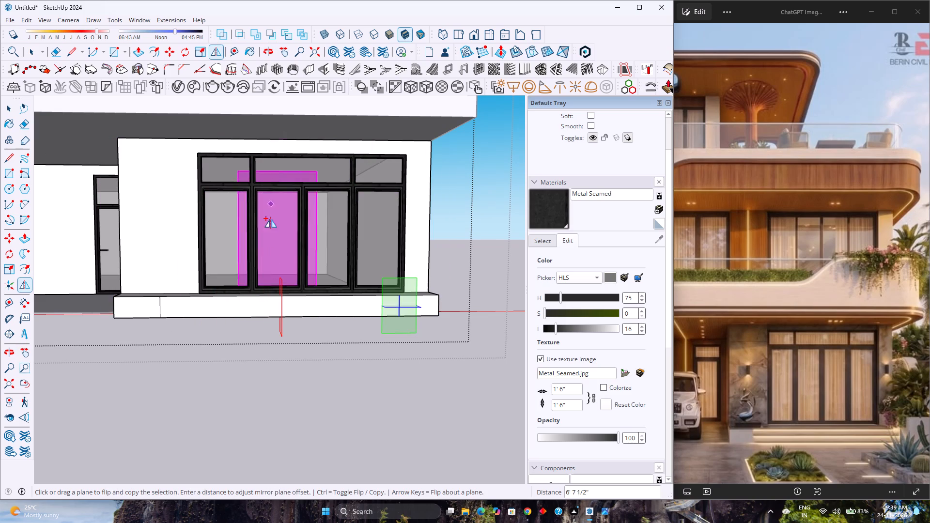
key(space)
click(333, 376)
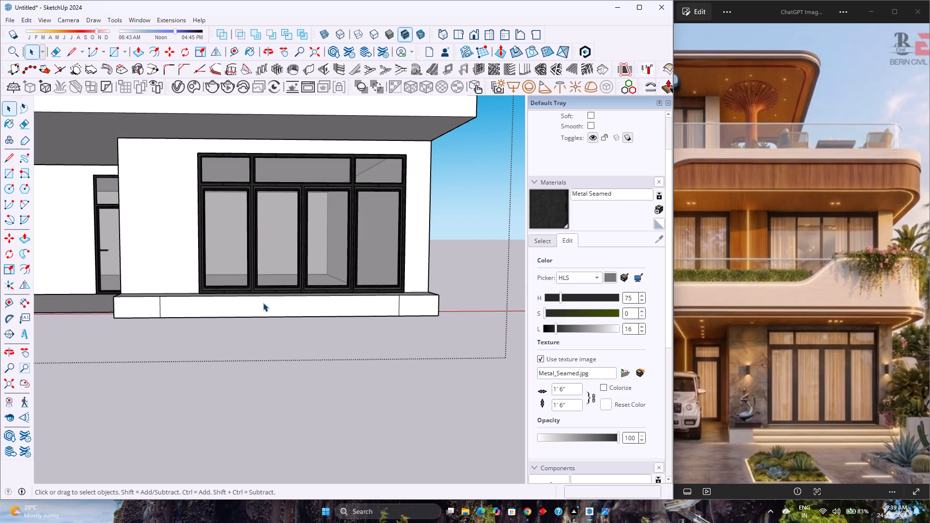
Copy the top edge of the ledge's middle front section 7" down, to the midpoint of the face's height.
scroll(263, 303, up, 3)
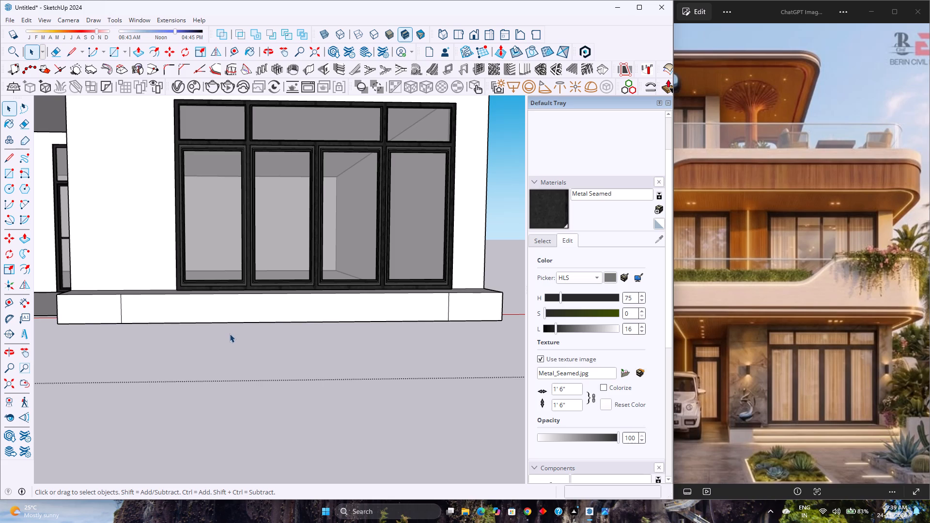
scroll(230, 336, up, 2)
middle_drag(222, 302, 284, 401)
middle_click(284, 401)
scroll(211, 301, up, 3)
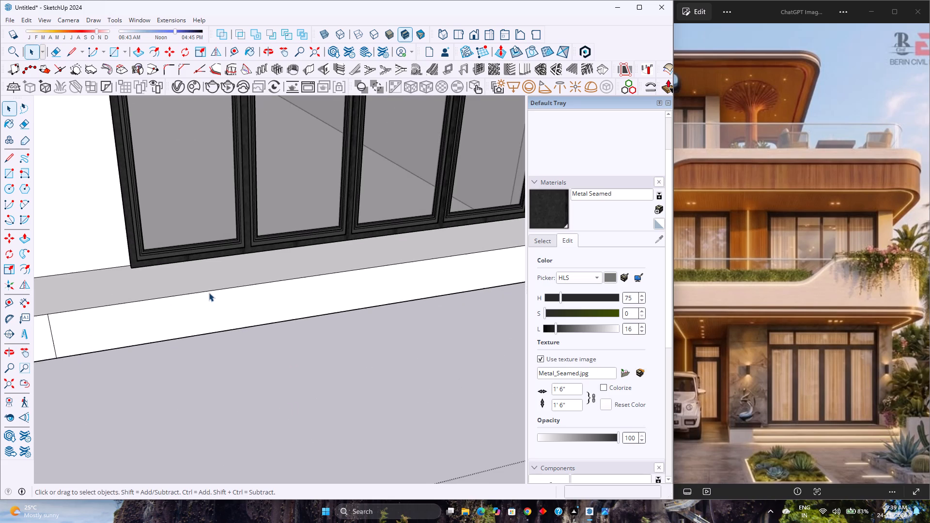
click(210, 290)
double_click(211, 290)
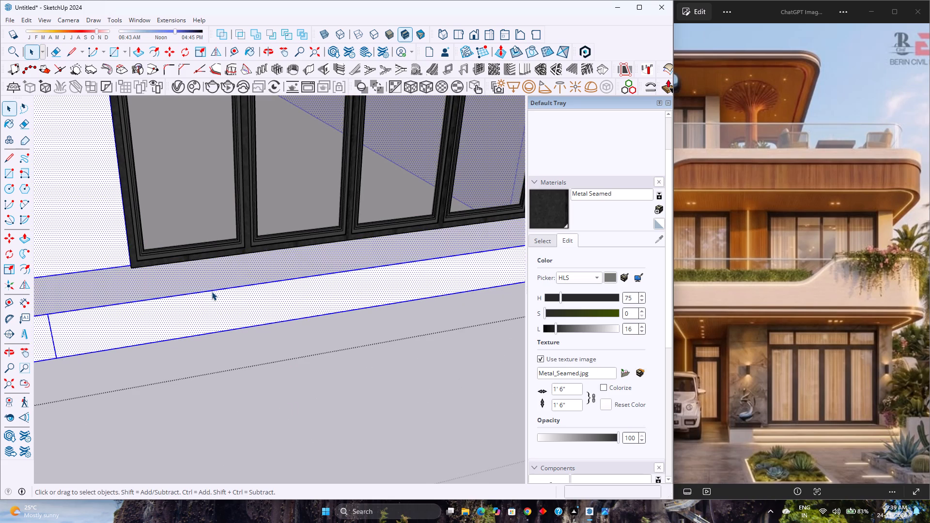
click(212, 292)
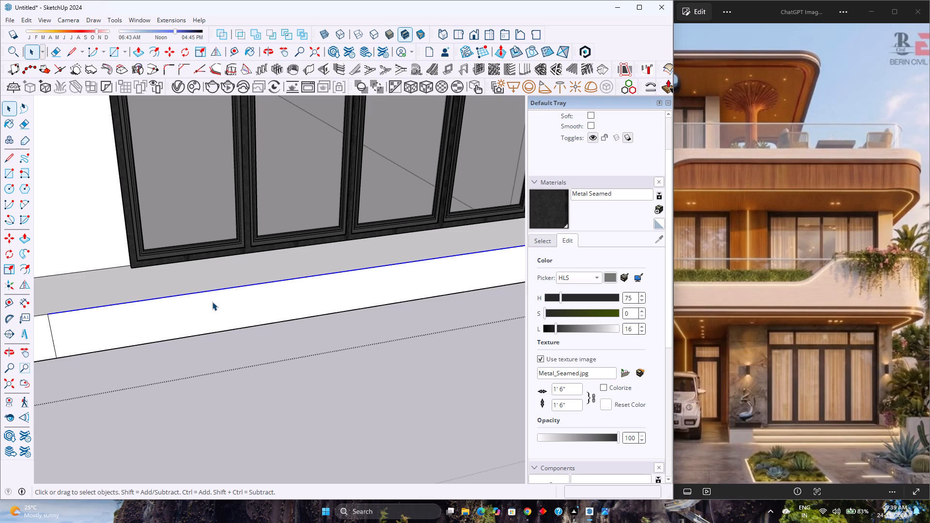
key(m)
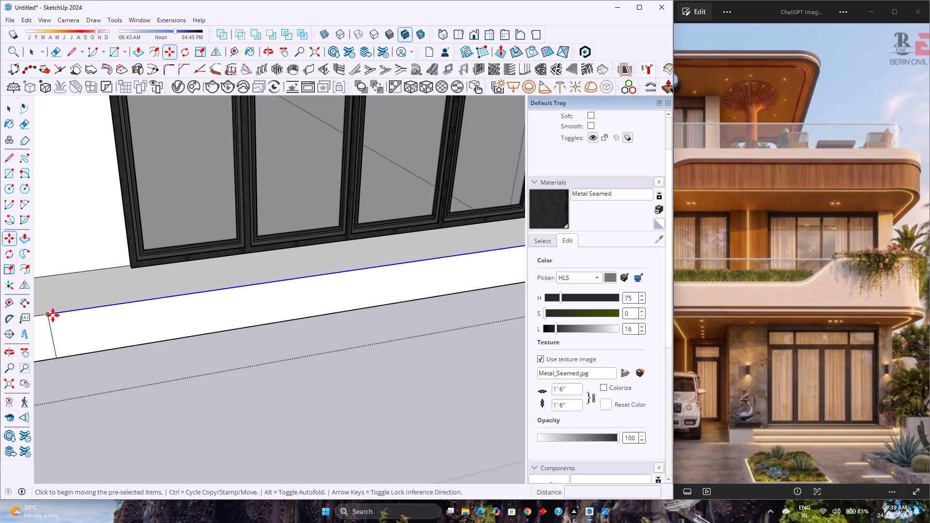
click(48, 315)
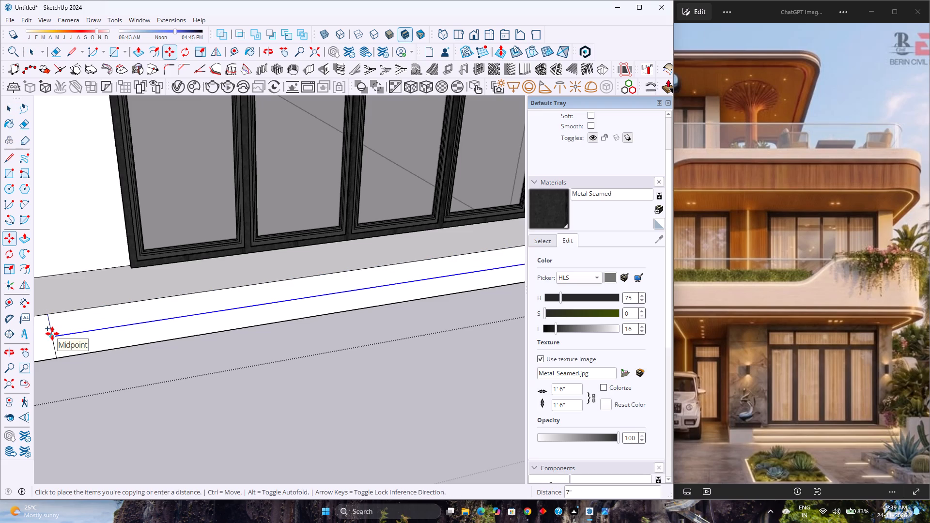
click(52, 334)
scroll(108, 344, down, 2)
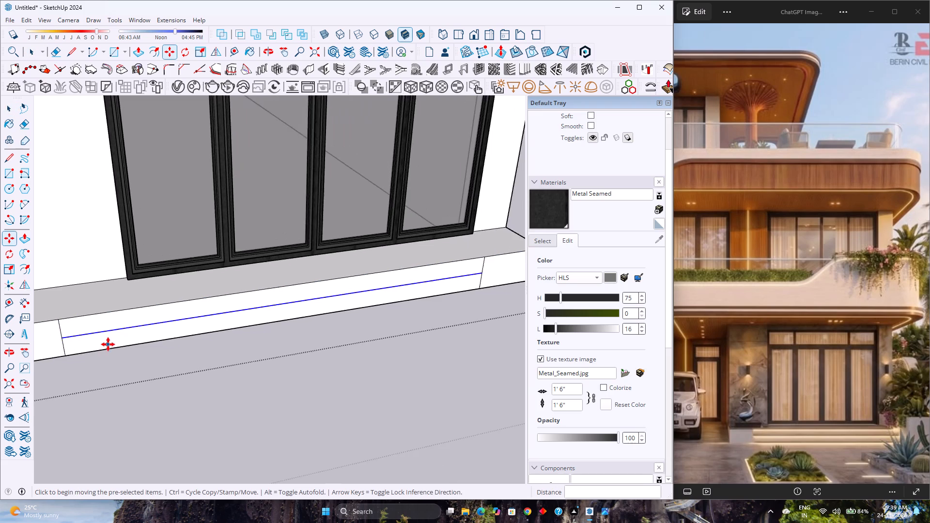
Push/Pull the lower strip of the ledge's middle front section 1' outward to form a step.
middle_drag(108, 344, 168, 315)
key(p)
click(171, 338)
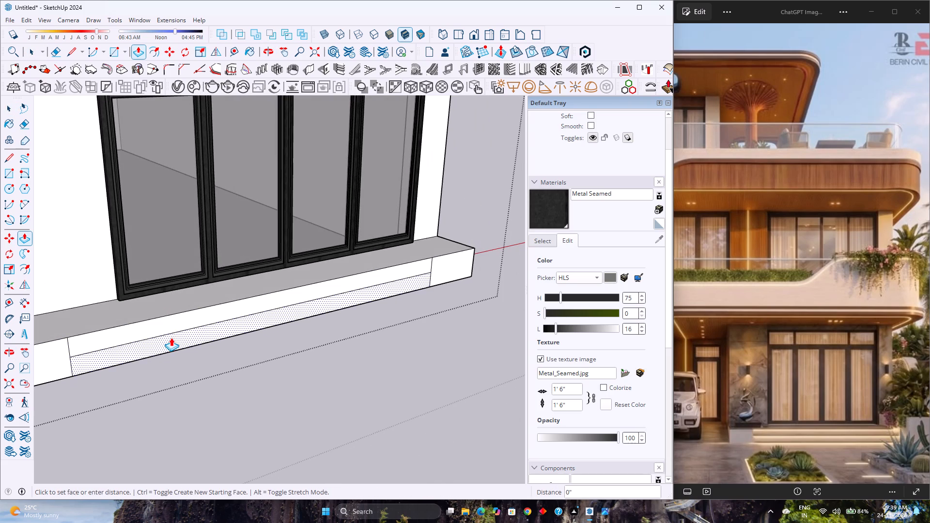
text(1')
key(Return)
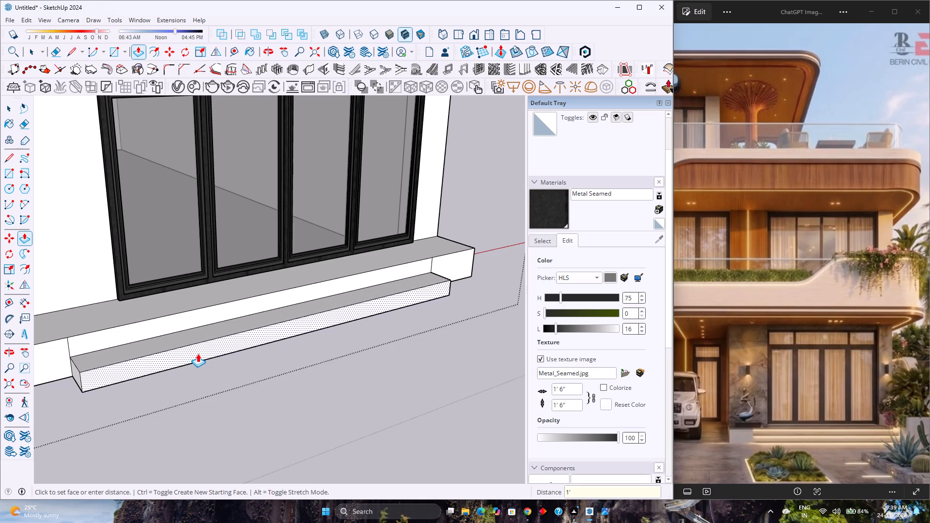
Push/Pull both end sections of the ledge's front face 1' outward, flush with the front of the step.
scroll(198, 354, down, 4)
middle_drag(171, 390, 213, 355)
scroll(206, 356, up, 1)
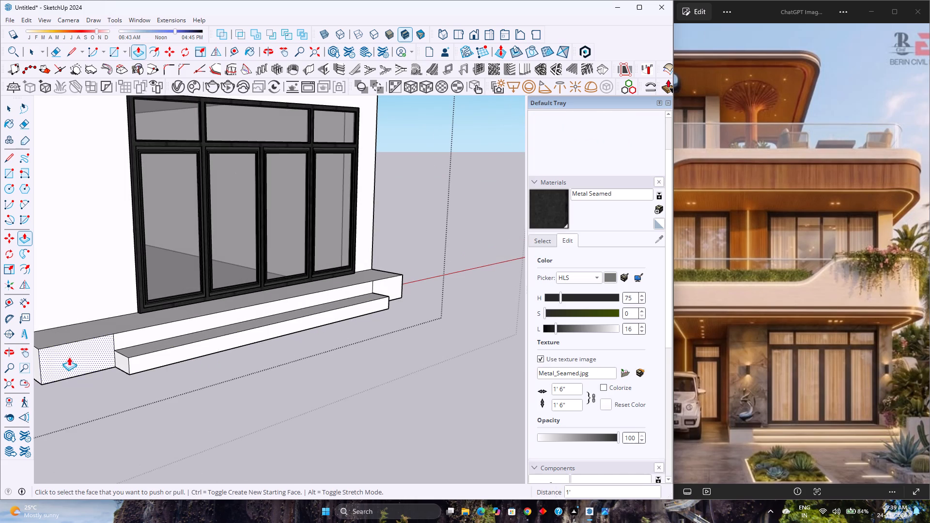
double_click(82, 356)
double_click(391, 287)
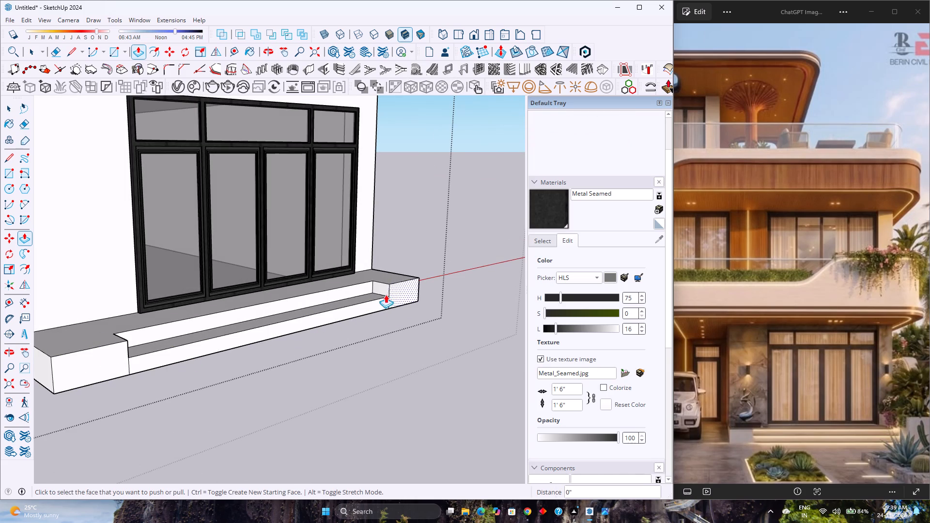
Examine the stepped ledge with its end blocks and the whole front elevation from several angles.
scroll(356, 333, down, 2)
middle_drag(356, 333, 95, 401)
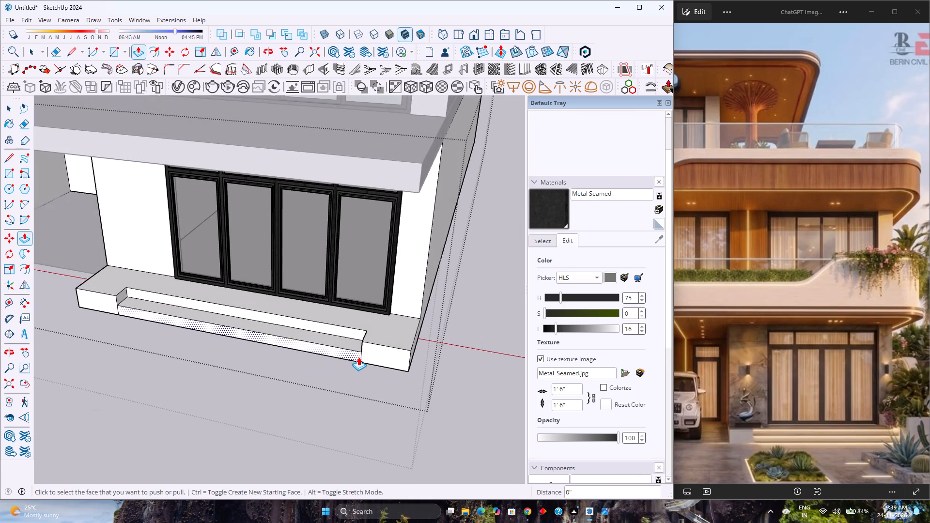
scroll(358, 357, up, 2)
scroll(282, 370, down, 2)
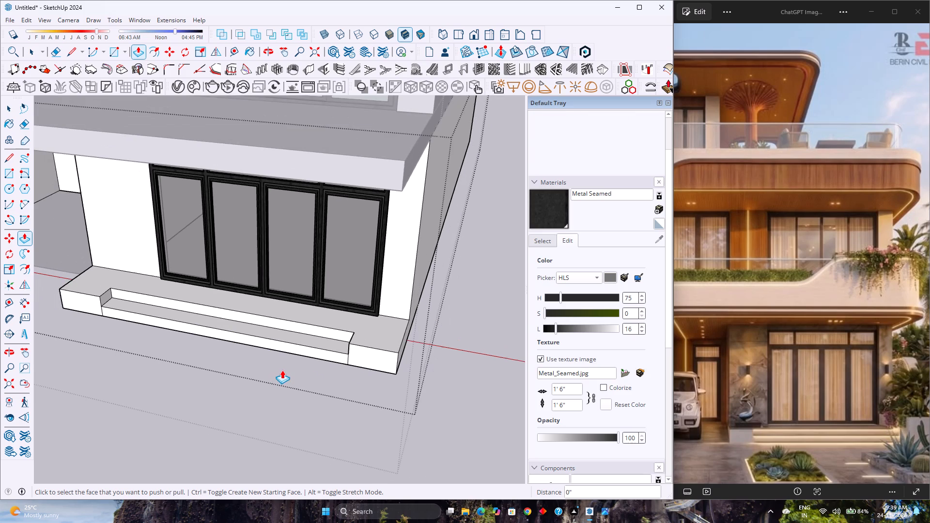
middle_drag(224, 362, 410, 243)
scroll(377, 305, down, 7)
middle_drag(284, 354, 292, 308)
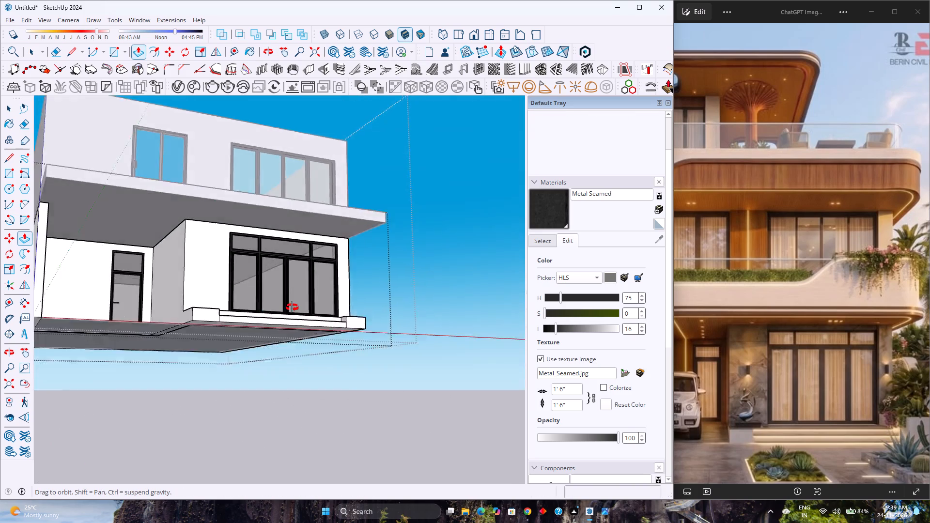
middle_drag(292, 308, 235, 347)
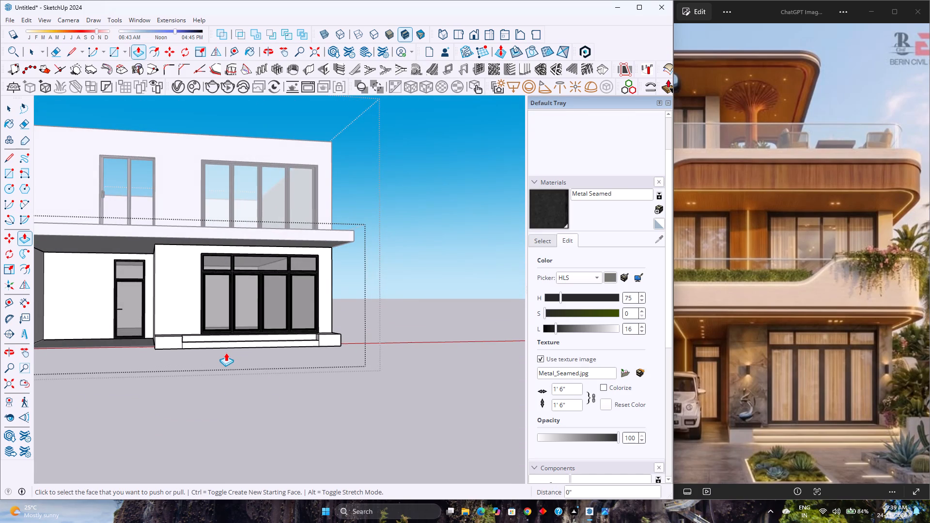
scroll(224, 354, down, 3)
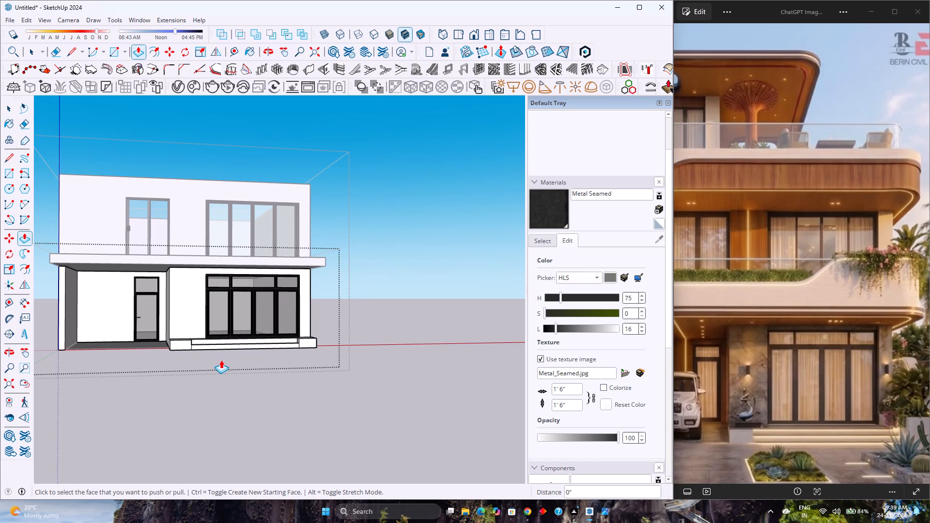
Examine the front elevation and both ends of the stepped entrance ledge from several angles and distances.
scroll(248, 326, up, 3)
middle_drag(248, 326, 323, 396)
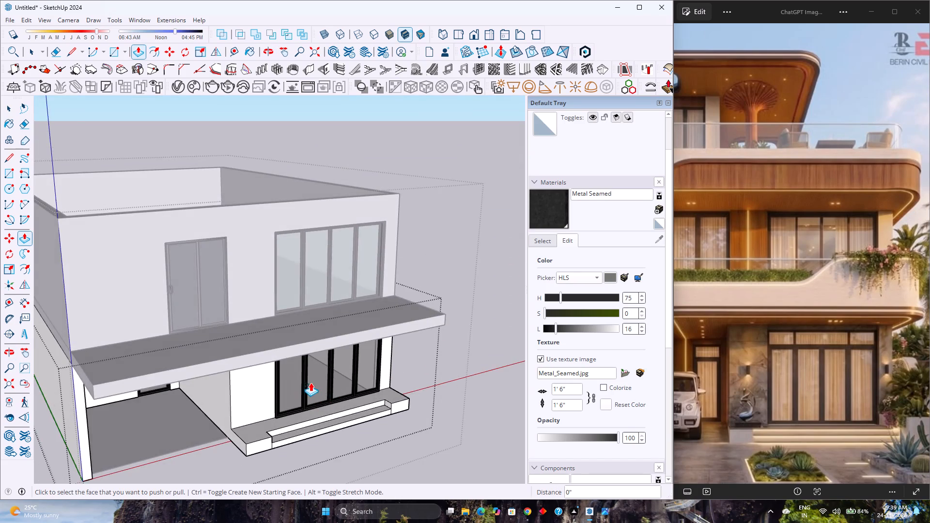
scroll(308, 380, down, 2)
scroll(330, 424, up, 7)
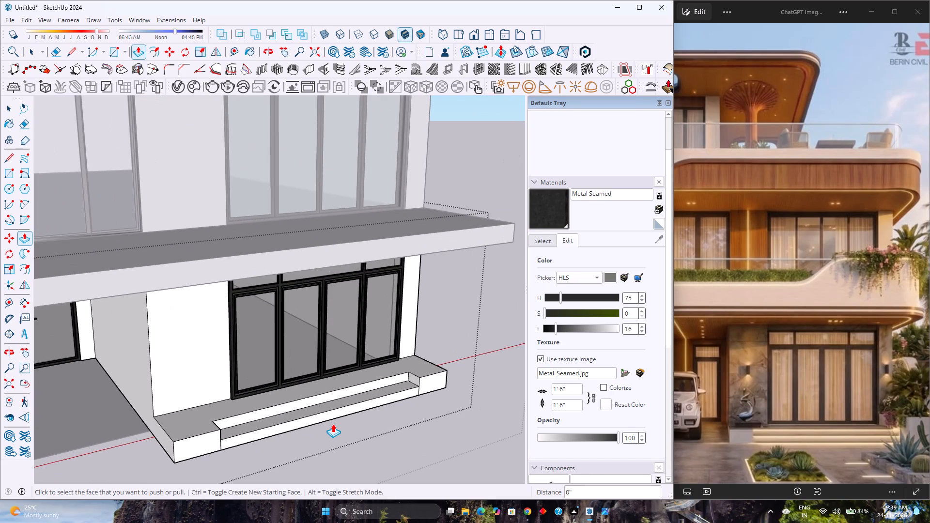
key(space)
scroll(247, 440, up, 5)
middle_click(235, 437)
middle_drag(235, 437, 223, 436)
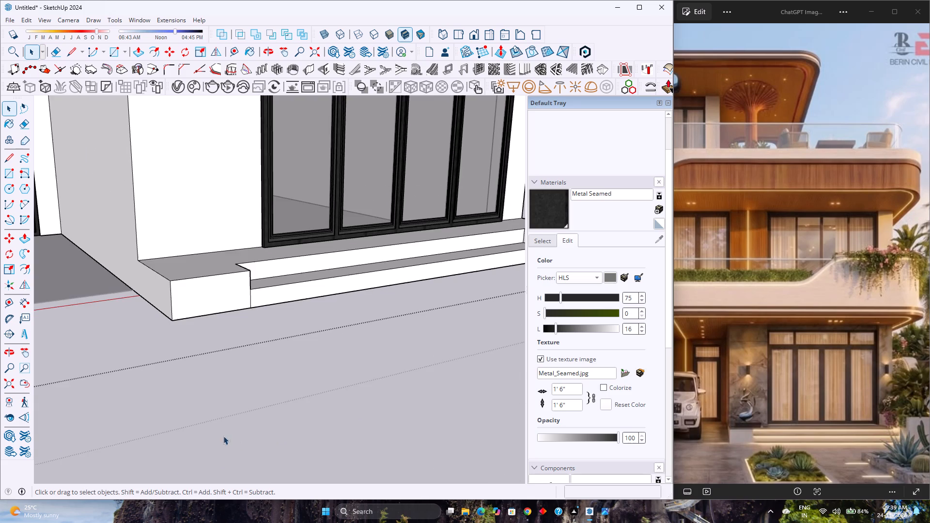
middle_drag(223, 436, 186, 444)
scroll(180, 424, down, 10)
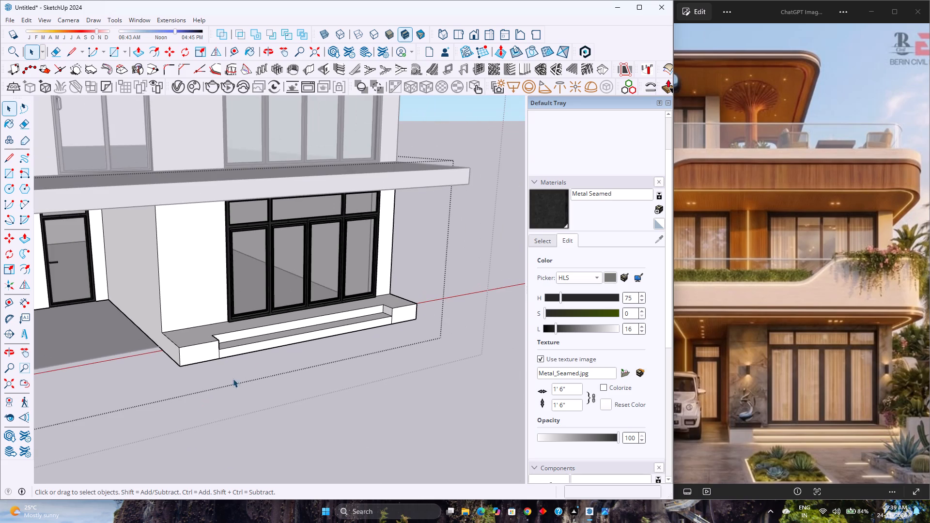
scroll(400, 285, up, 1)
scroll(376, 320, up, 6)
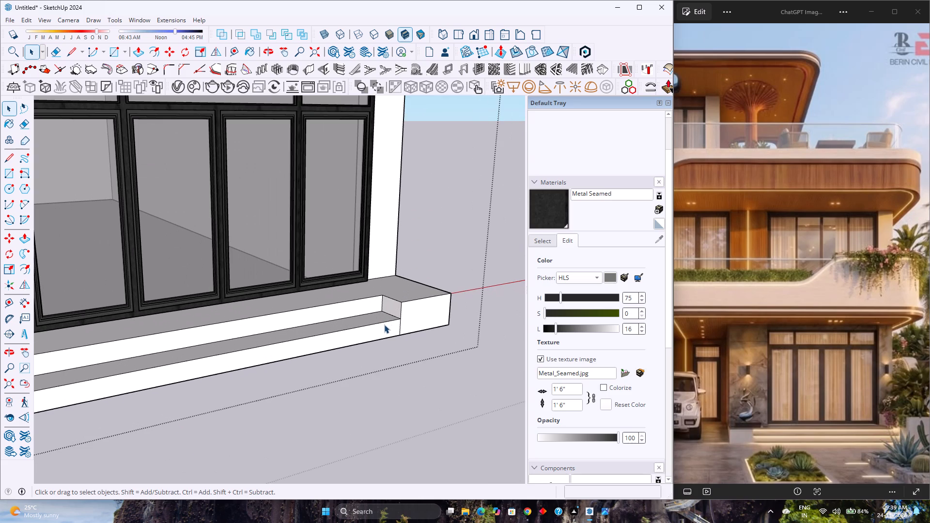
Undo the outward Push/Pull of both end sections of the ledge's front face.
key(ctrl+z)
key(ctrl+z)
Push/Pull both end sections of the ledge's front face slightly inward, by the same distance, behind the upper middle section.
scroll(382, 329, down, 4)
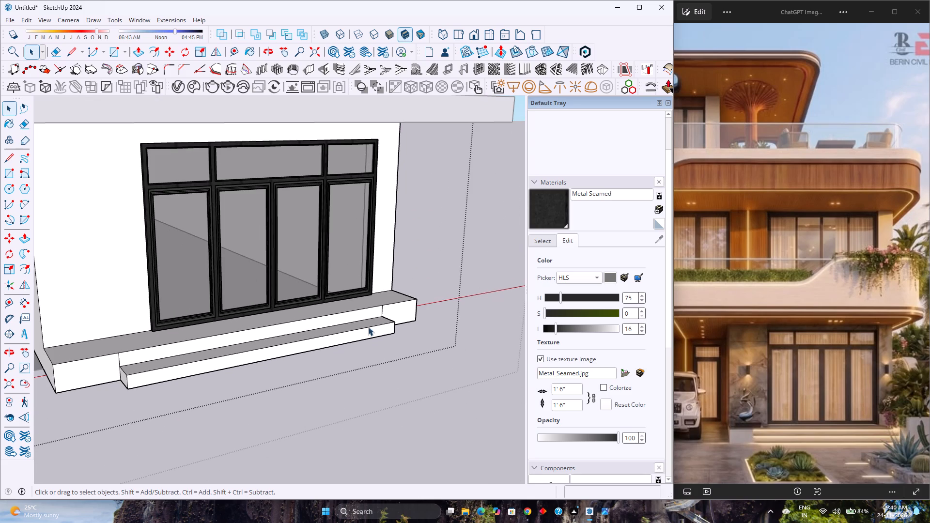
key(p)
click(112, 368)
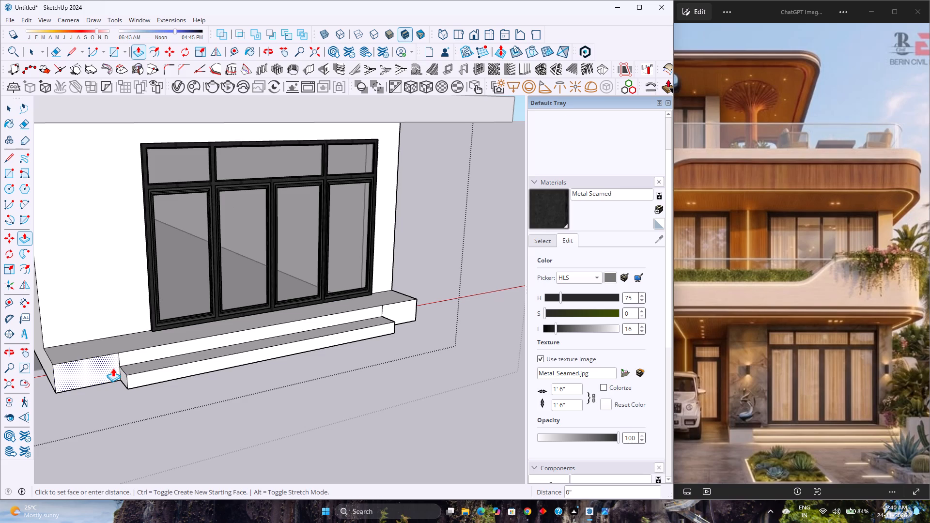
click(111, 364)
double_click(405, 310)
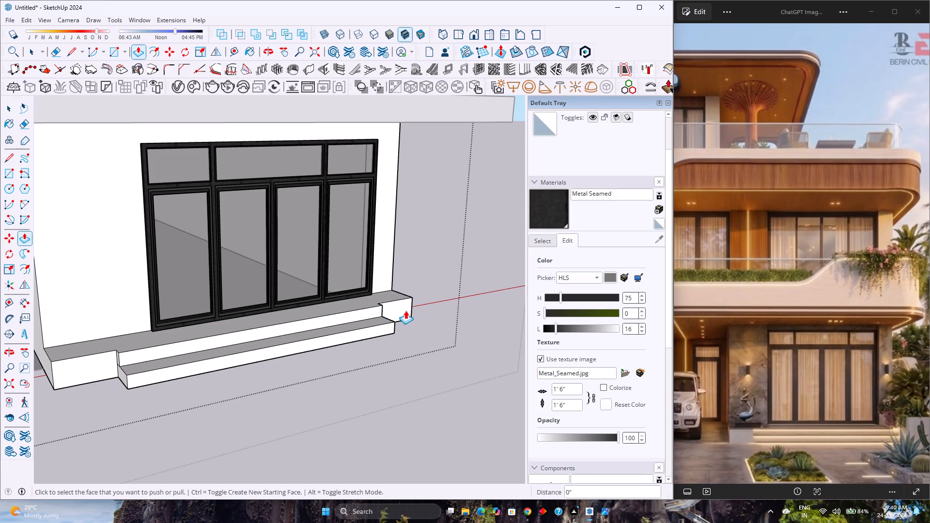
Erase the dividing edges between the lower step and the upper middle section on both side faces of the ledge.
middle_drag(129, 366, 264, 339)
middle_click(265, 339)
scroll(168, 352, up, 3)
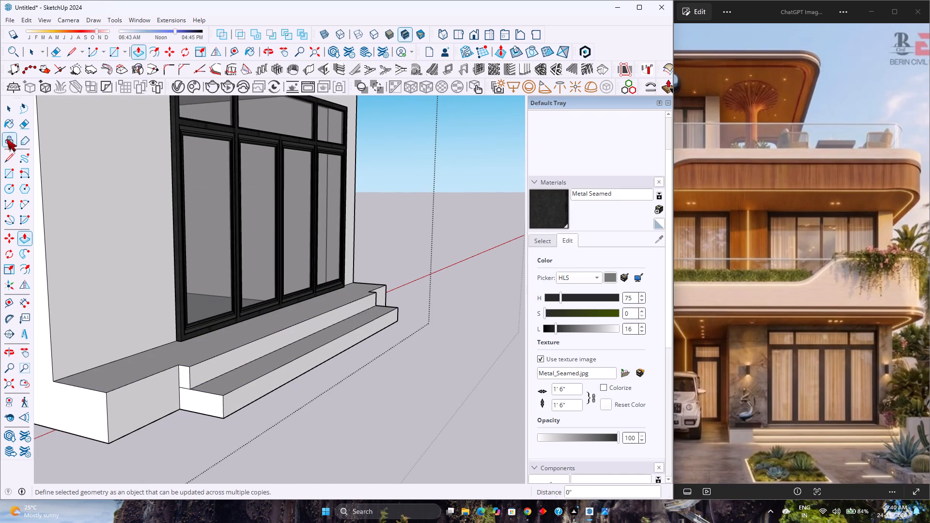
click(28, 123)
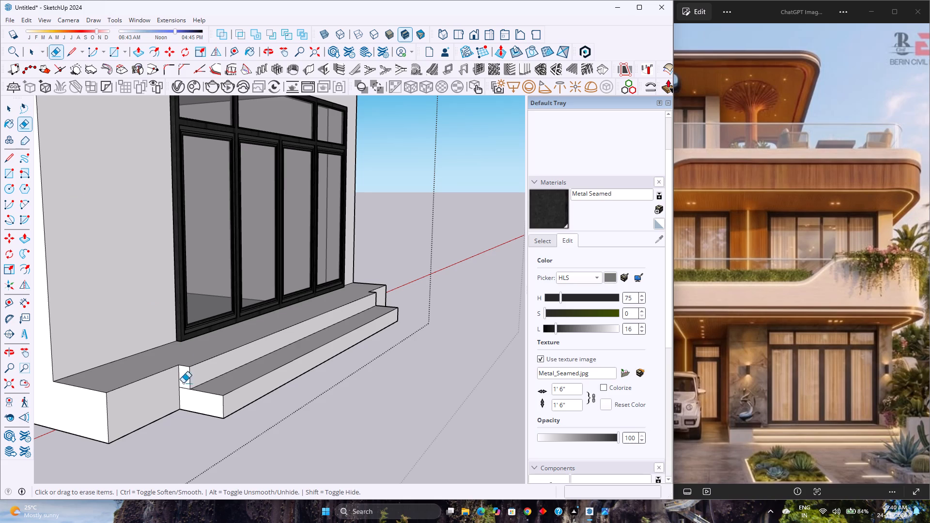
scroll(183, 422, up, 3)
click(183, 375)
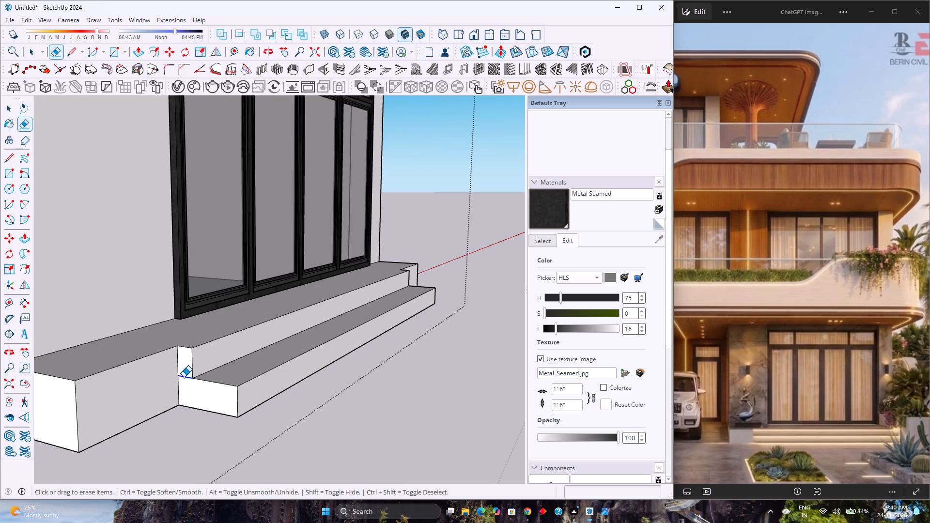
scroll(170, 400, down, 7)
middle_drag(315, 376, 38, 446)
middle_click(38, 446)
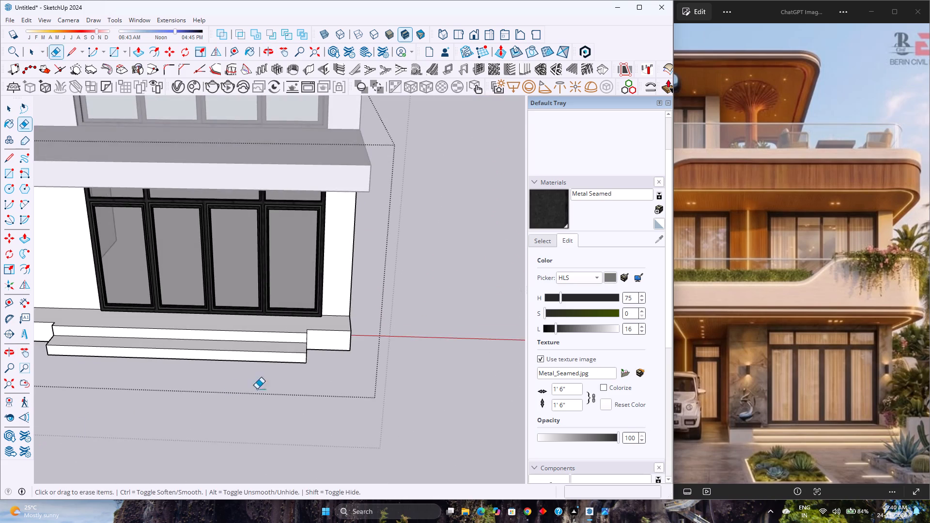
middle_drag(257, 389, 56, 398)
scroll(360, 361, up, 9)
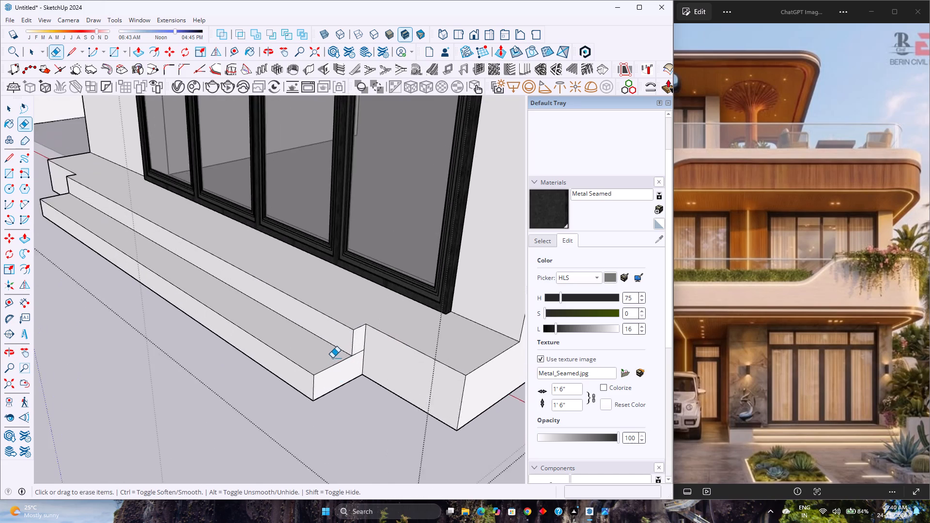
scroll(332, 358, up, 11)
drag(349, 354, 349, 364)
scroll(349, 368, down, 1)
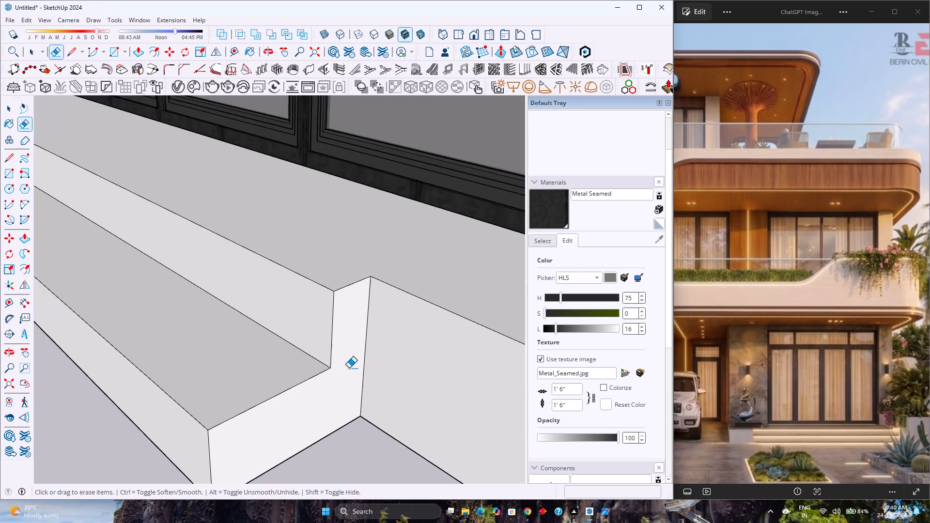
Place a guide line 1" below the top edge of the upper middle section's side face on the ledge.
middle_drag(347, 368, 296, 351)
middle_click(296, 351)
scroll(295, 346, down, 3)
middle_drag(289, 347, 274, 319)
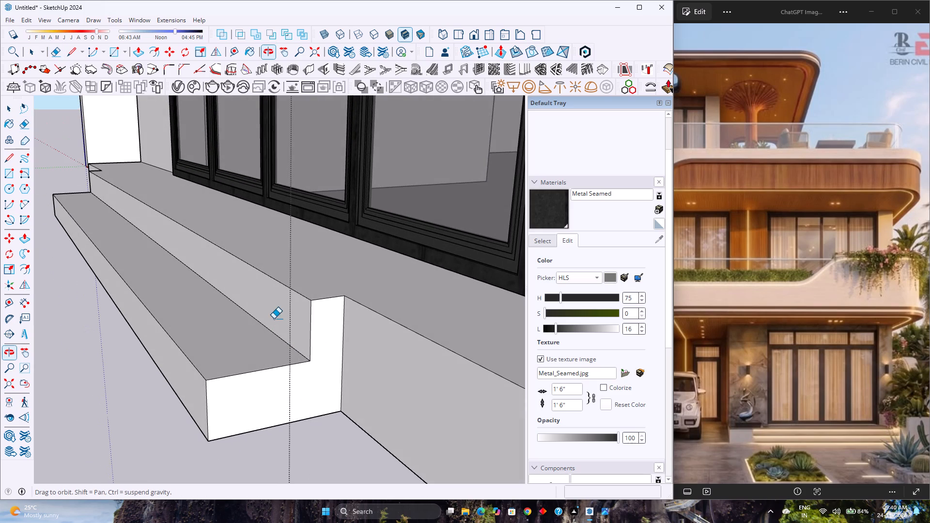
scroll(334, 298, up, 3)
scroll(287, 351, up, 1)
middle_drag(287, 351, 273, 315)
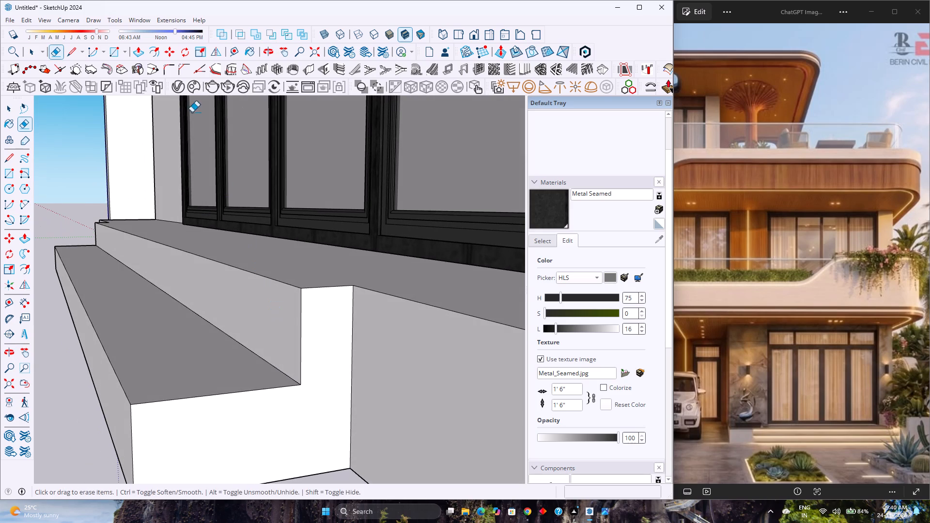
click(233, 51)
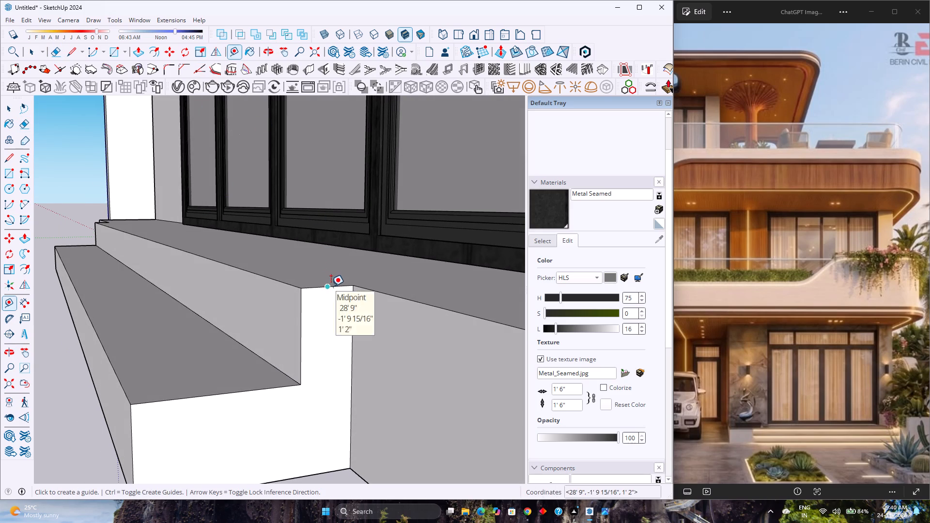
click(331, 286)
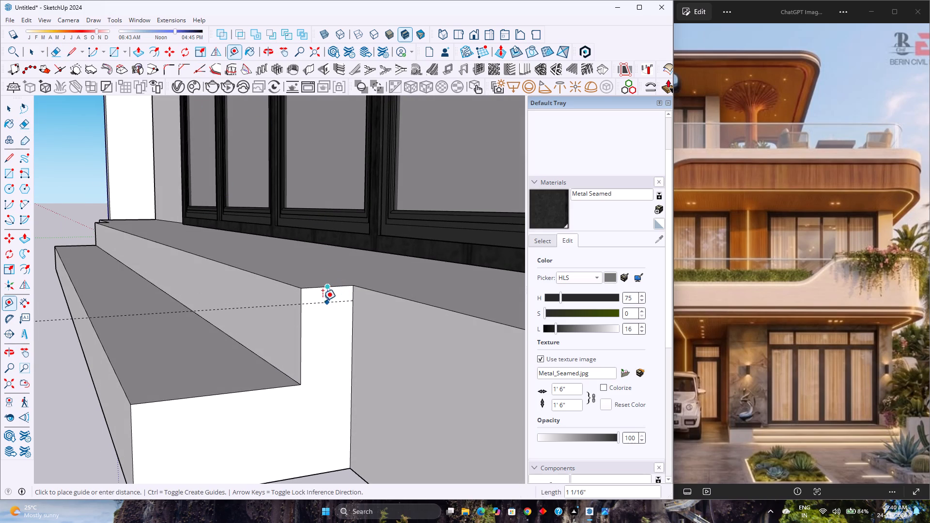
key(1)
key(Return)
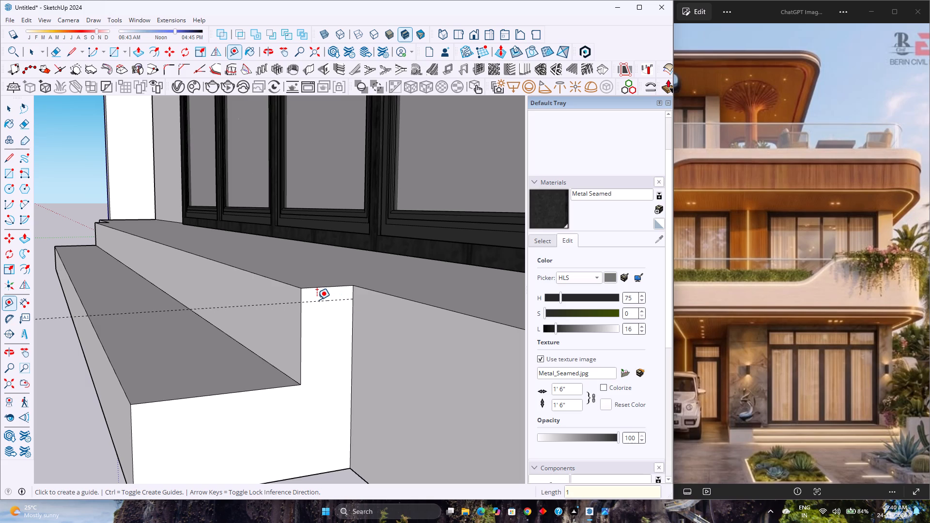
Draw a half-circle arc with a 1/2" bulge from the guide to the top front corner of the upper step's side face.
key(a)
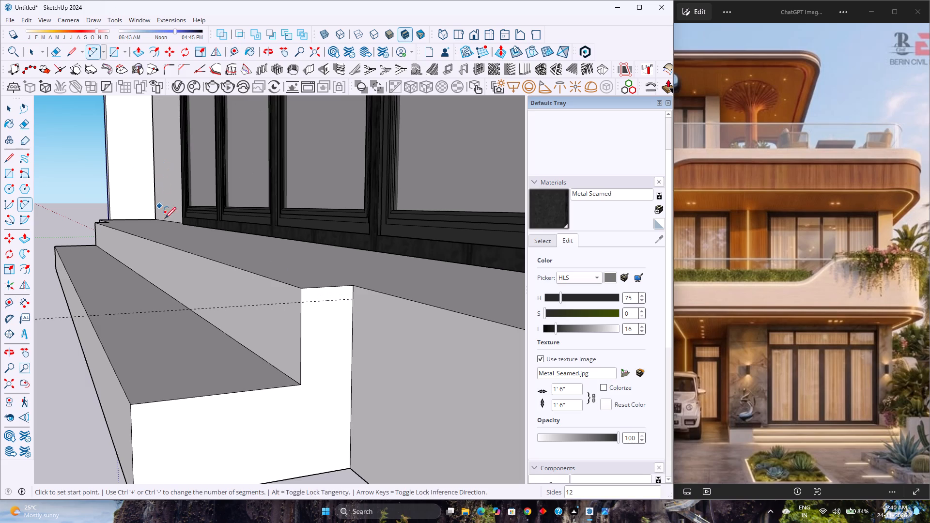
click(299, 303)
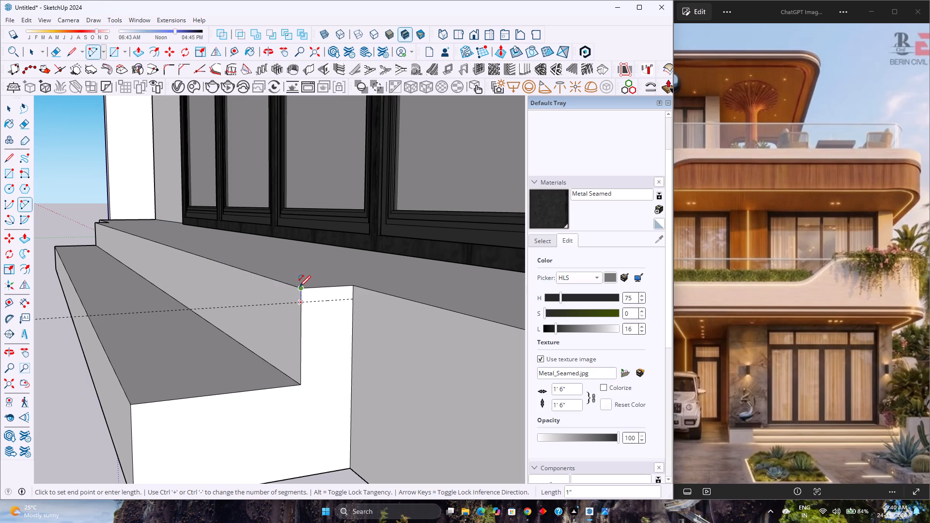
click(299, 287)
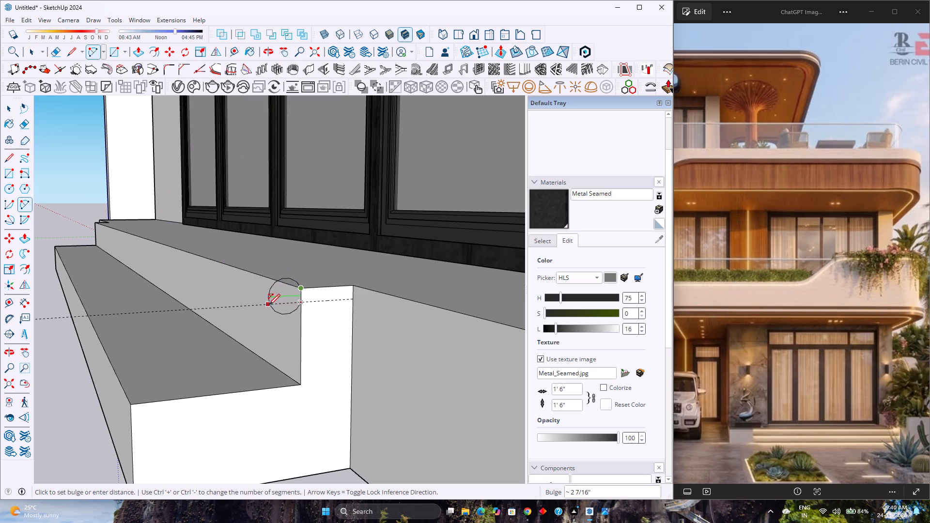
scroll(292, 302, up, 4)
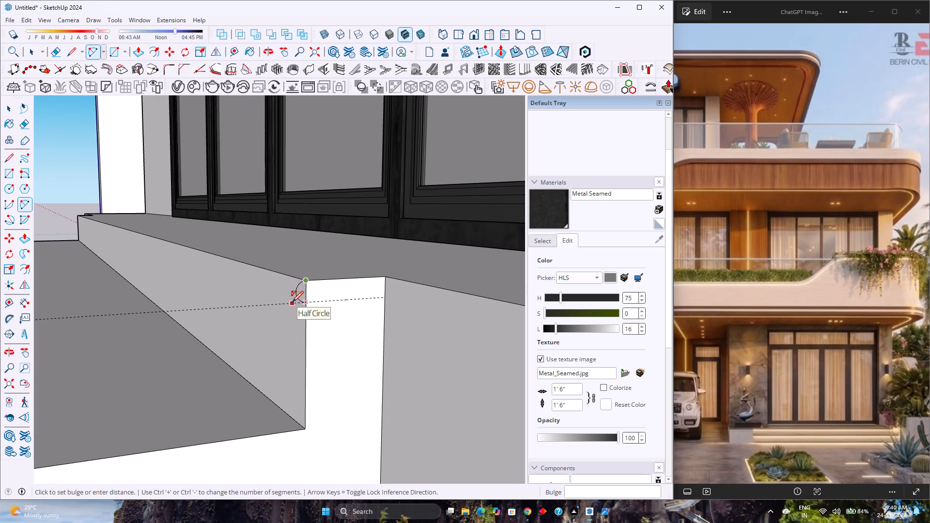
scroll(292, 302, up, 2)
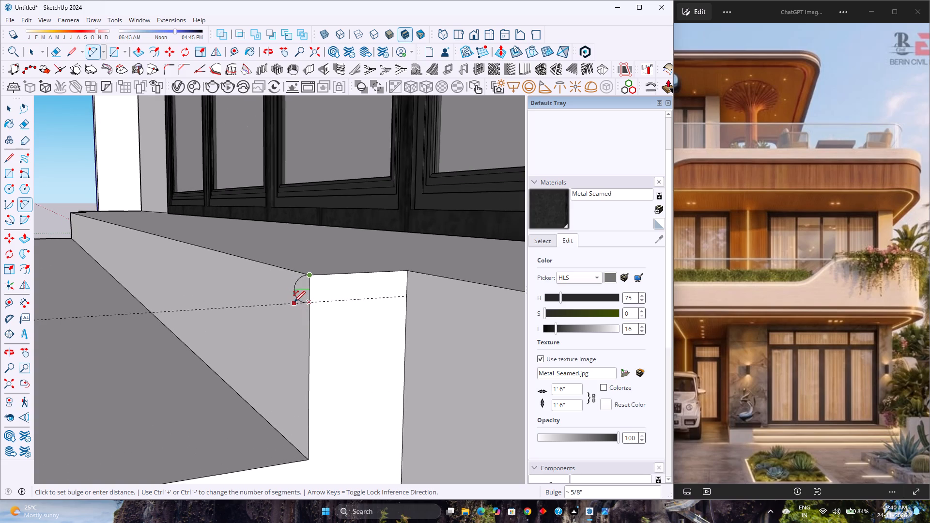
click(297, 302)
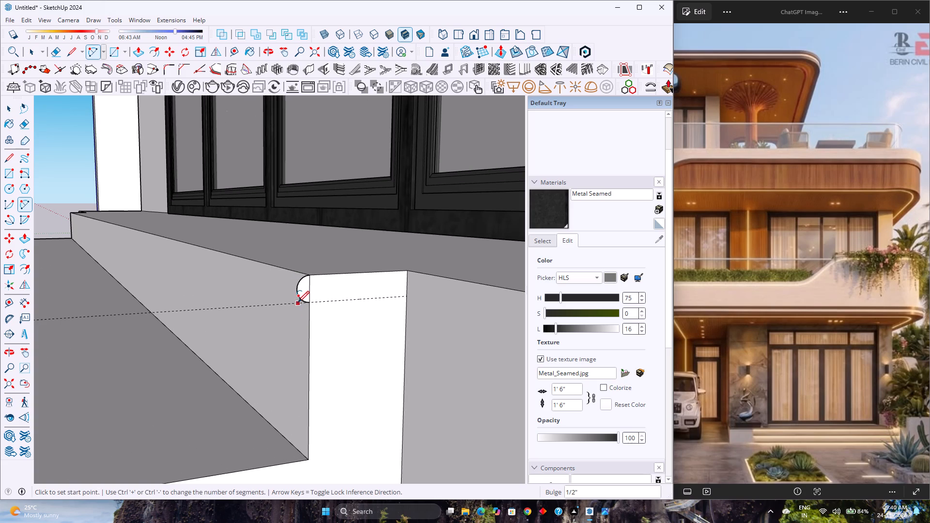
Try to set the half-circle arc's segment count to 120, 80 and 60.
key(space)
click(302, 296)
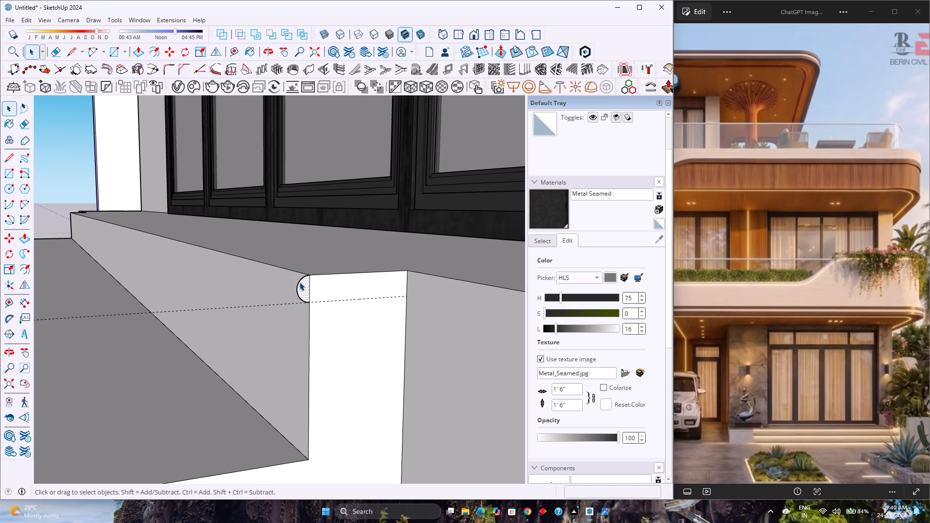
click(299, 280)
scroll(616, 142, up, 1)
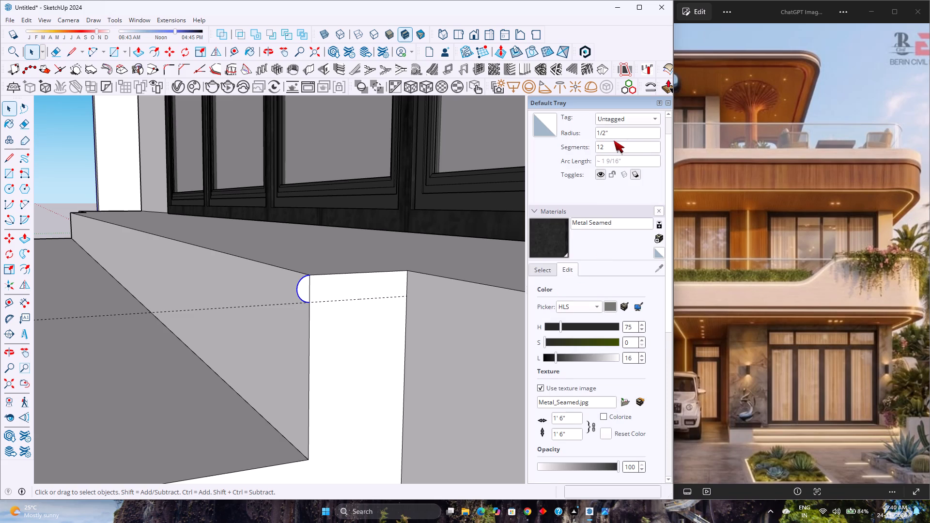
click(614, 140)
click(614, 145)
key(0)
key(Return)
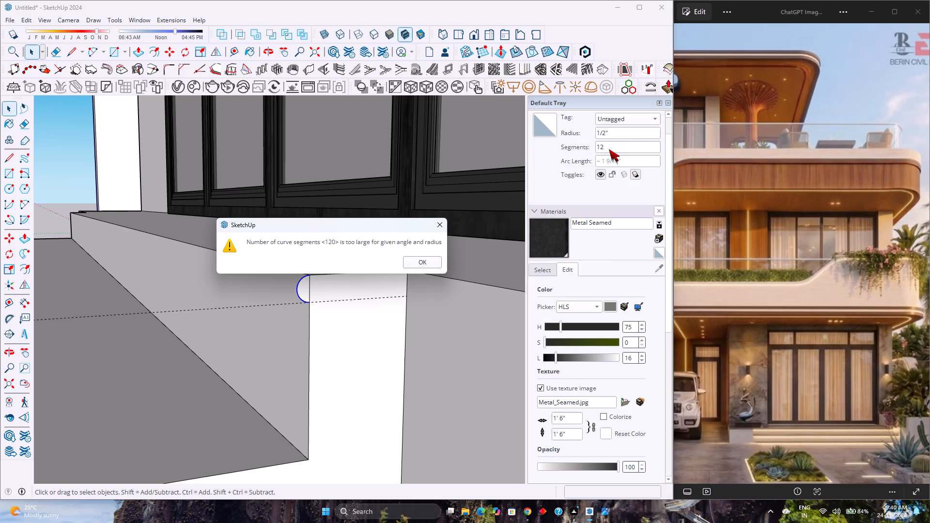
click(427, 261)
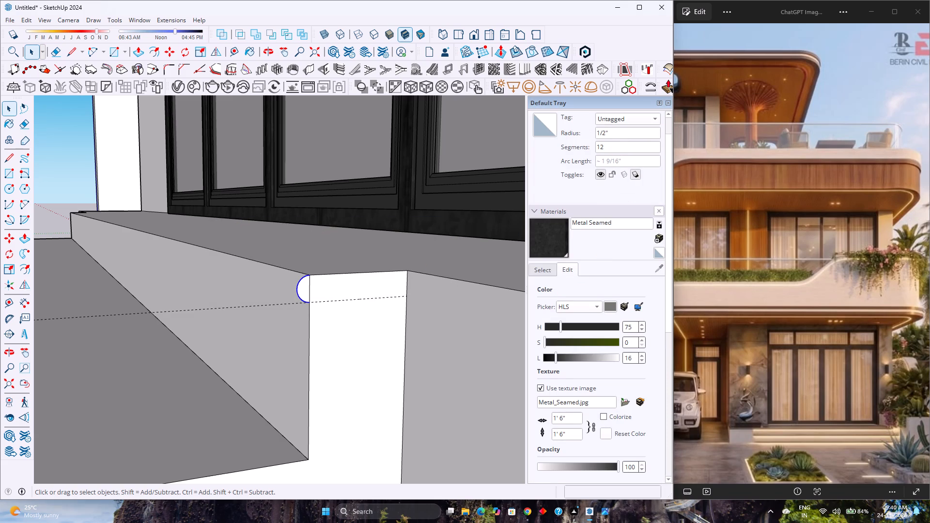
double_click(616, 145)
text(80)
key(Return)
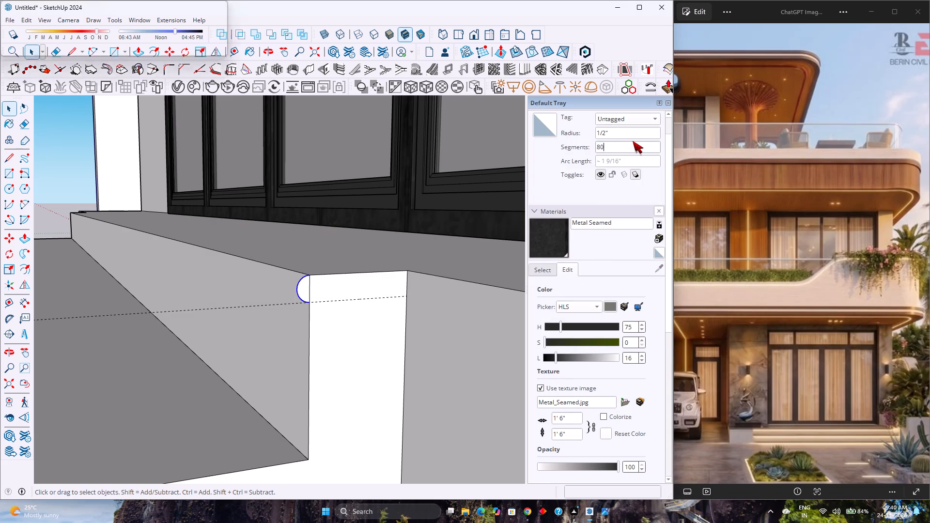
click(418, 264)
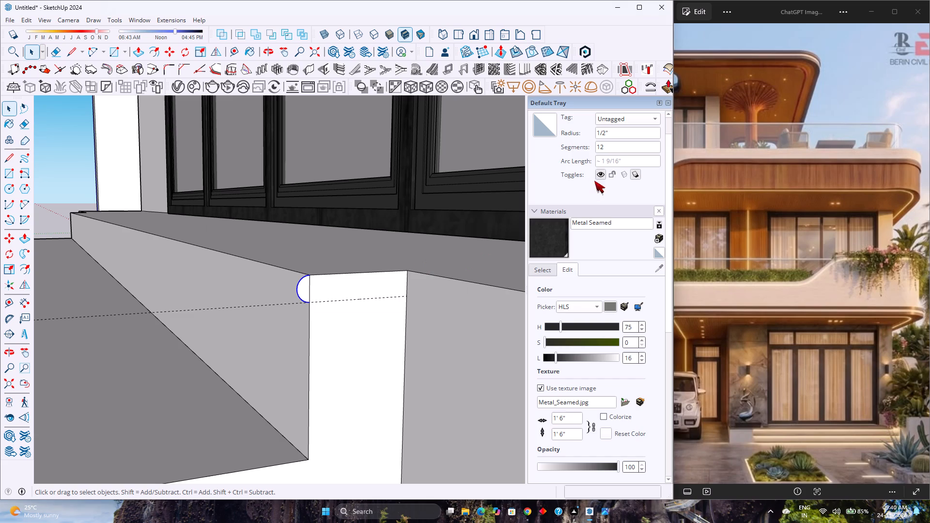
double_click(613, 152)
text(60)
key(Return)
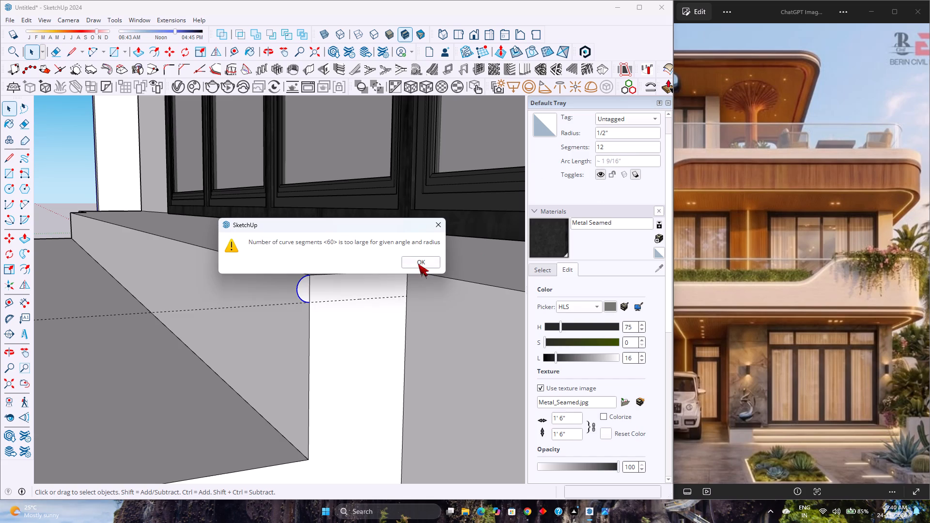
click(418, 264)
Set the half-circle arc's segment count to 40.
double_click(635, 150)
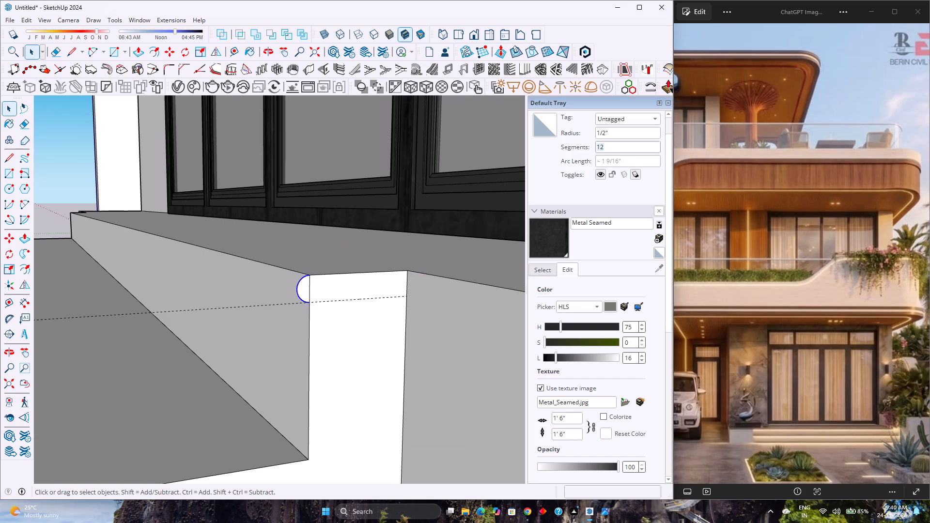
text(40)
key(Return)
scroll(349, 285, down, 7)
scroll(338, 294, up, 5)
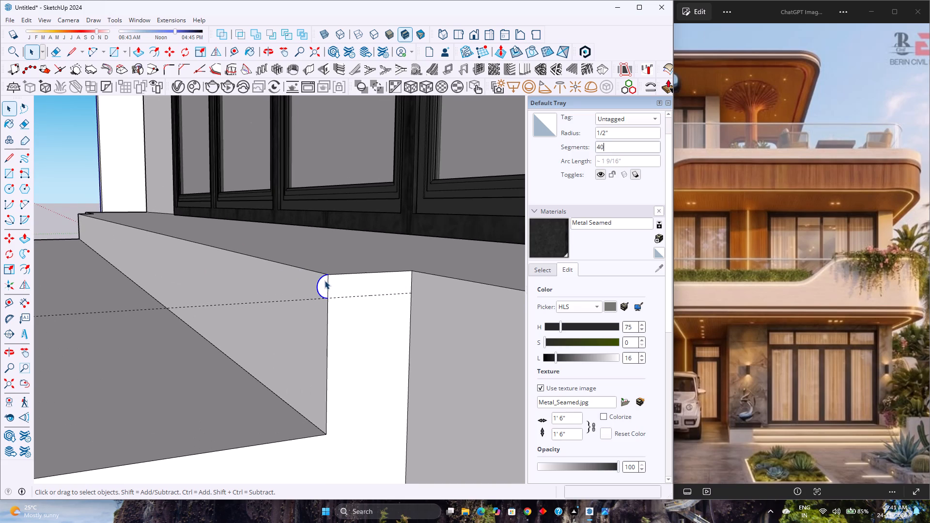
Copy the half-circle profile from the upper step's top front corner to the lower step's top front corner.
click(325, 281)
click(325, 281)
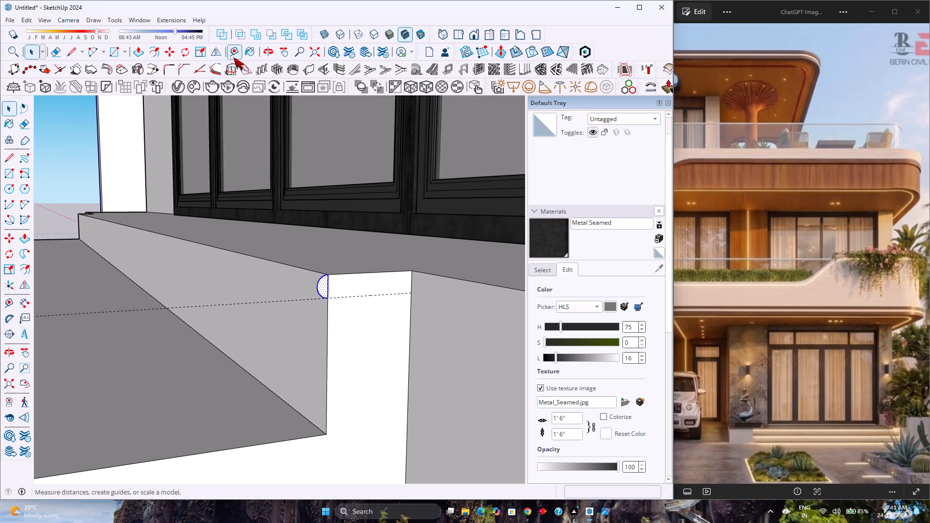
click(166, 50)
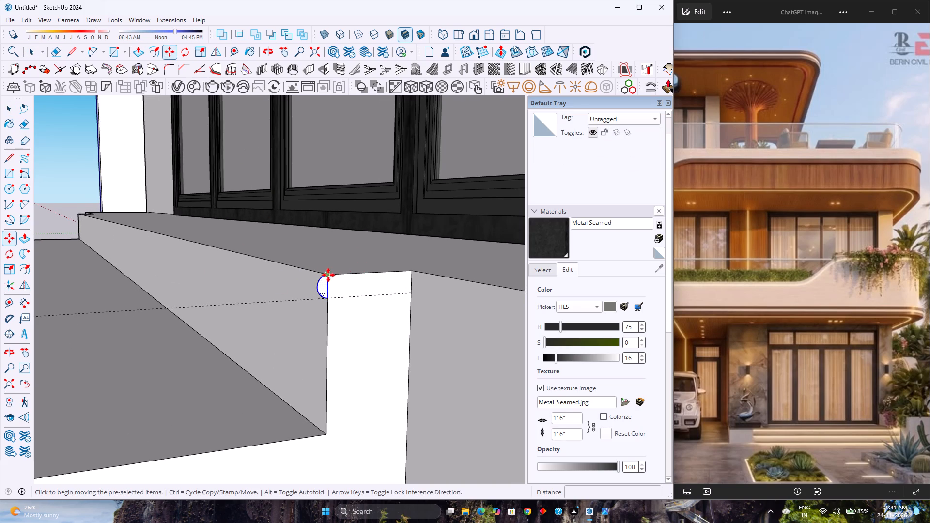
click(329, 275)
scroll(329, 273, down, 8)
scroll(188, 369, up, 3)
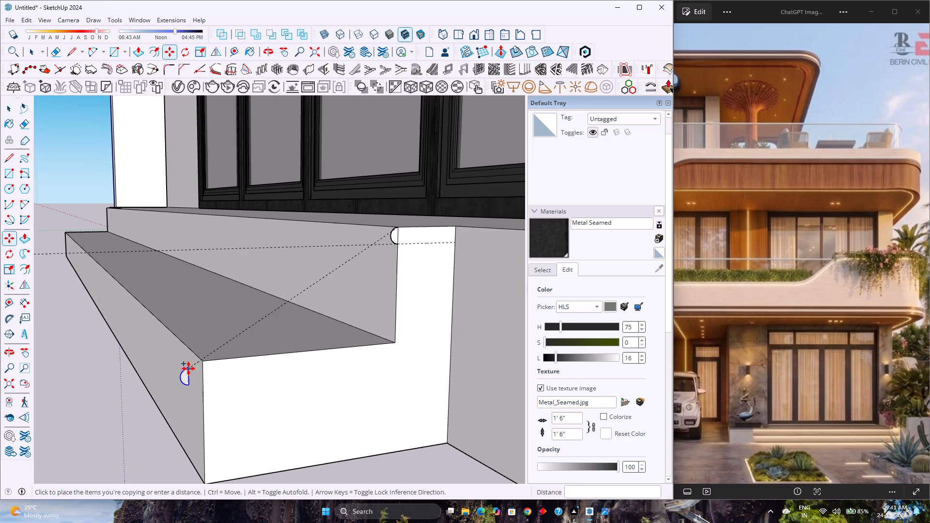
scroll(188, 369, up, 1)
click(203, 363)
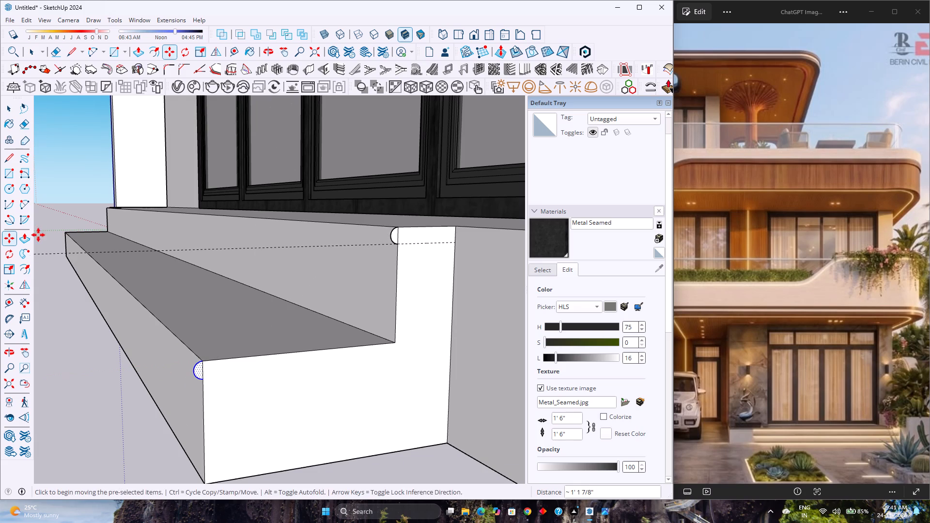
Sweep the copied half-circle profile along the lower step's top front edge with Follow Me.
click(28, 260)
click(197, 372)
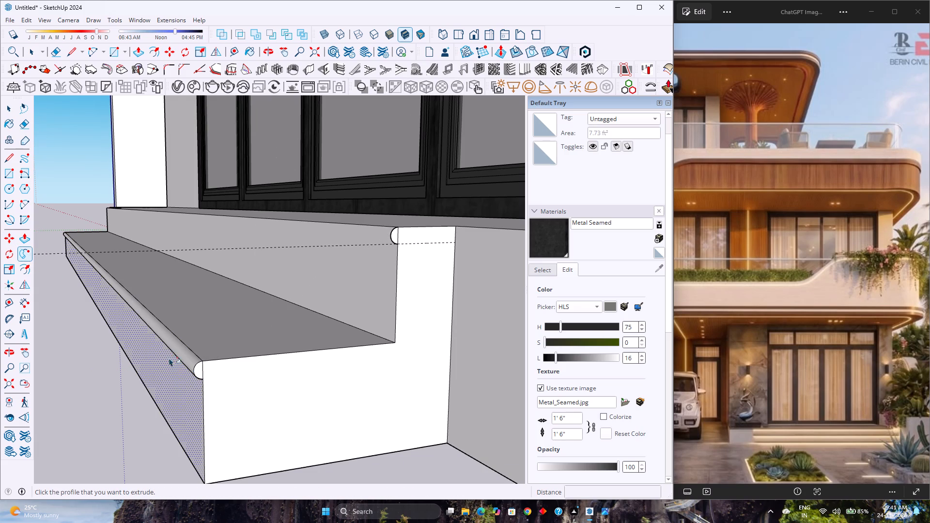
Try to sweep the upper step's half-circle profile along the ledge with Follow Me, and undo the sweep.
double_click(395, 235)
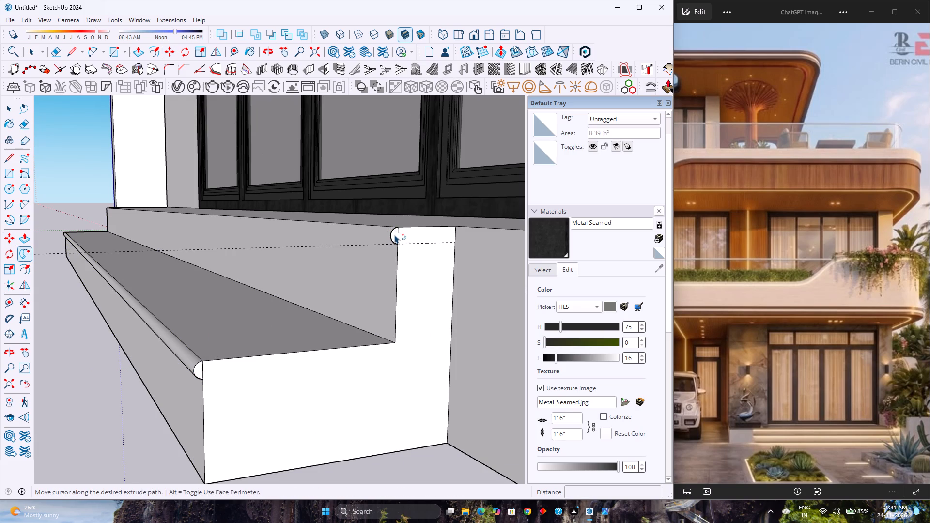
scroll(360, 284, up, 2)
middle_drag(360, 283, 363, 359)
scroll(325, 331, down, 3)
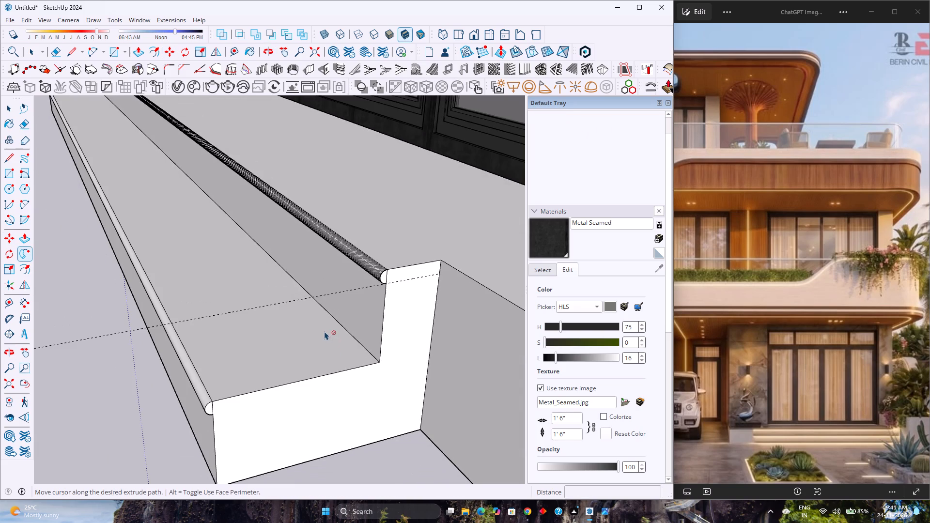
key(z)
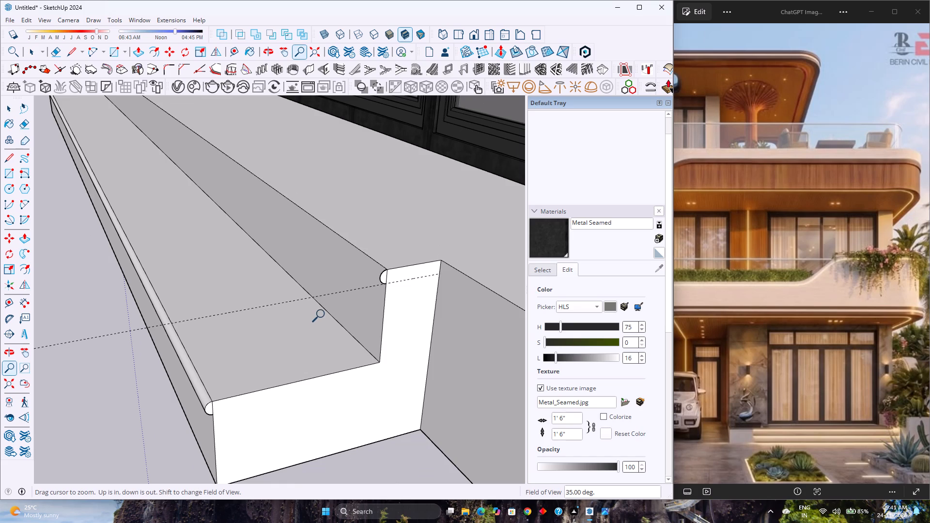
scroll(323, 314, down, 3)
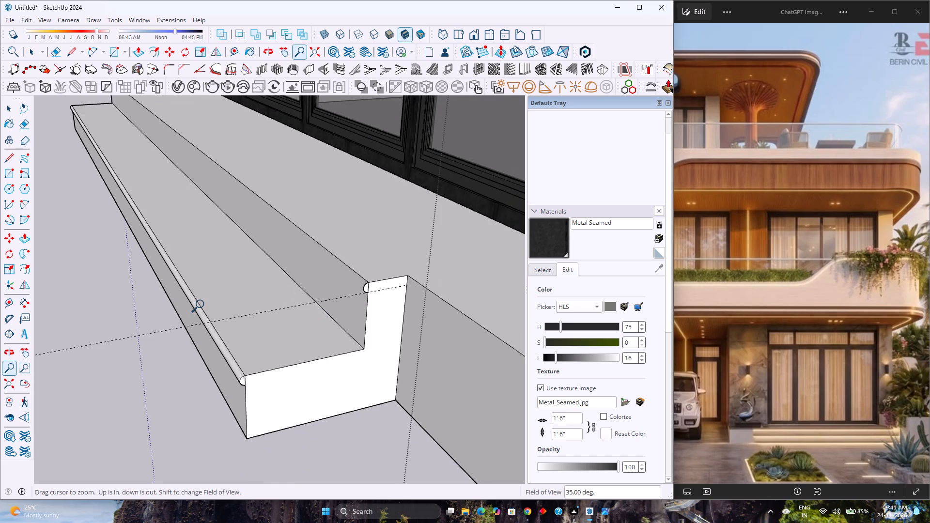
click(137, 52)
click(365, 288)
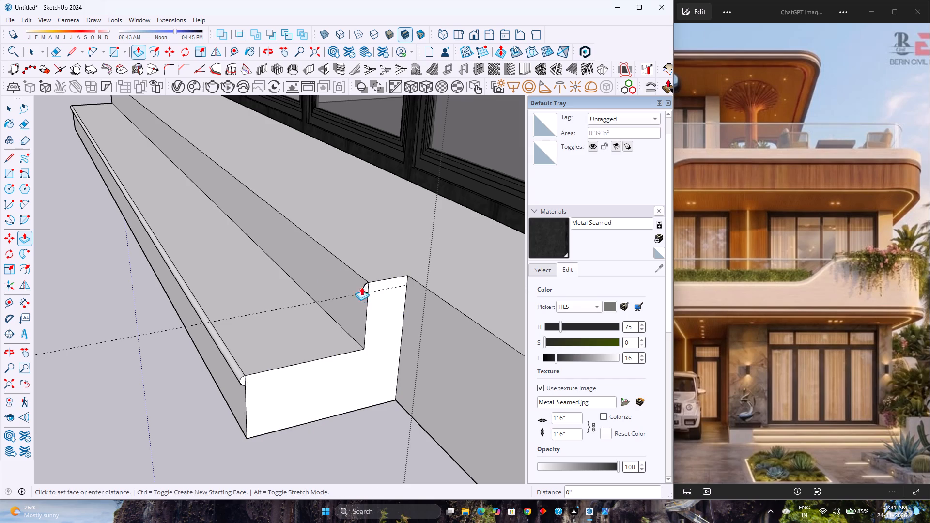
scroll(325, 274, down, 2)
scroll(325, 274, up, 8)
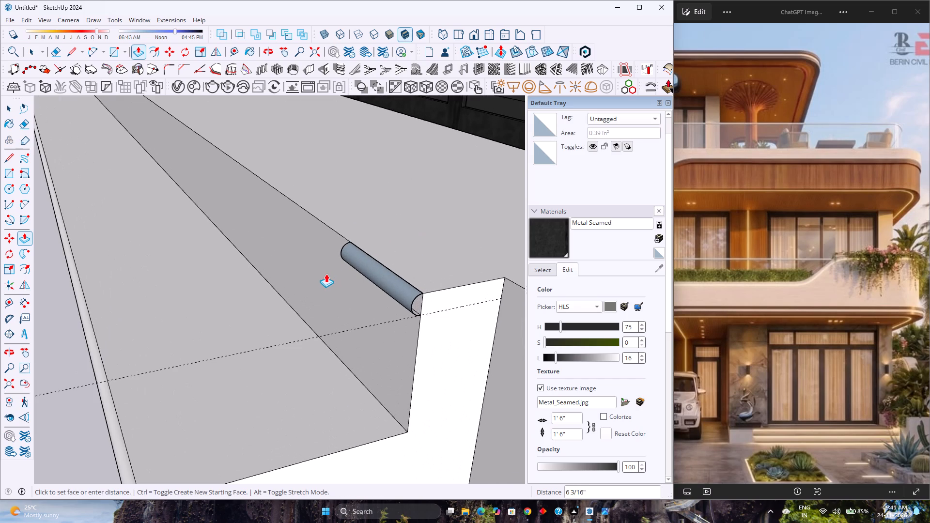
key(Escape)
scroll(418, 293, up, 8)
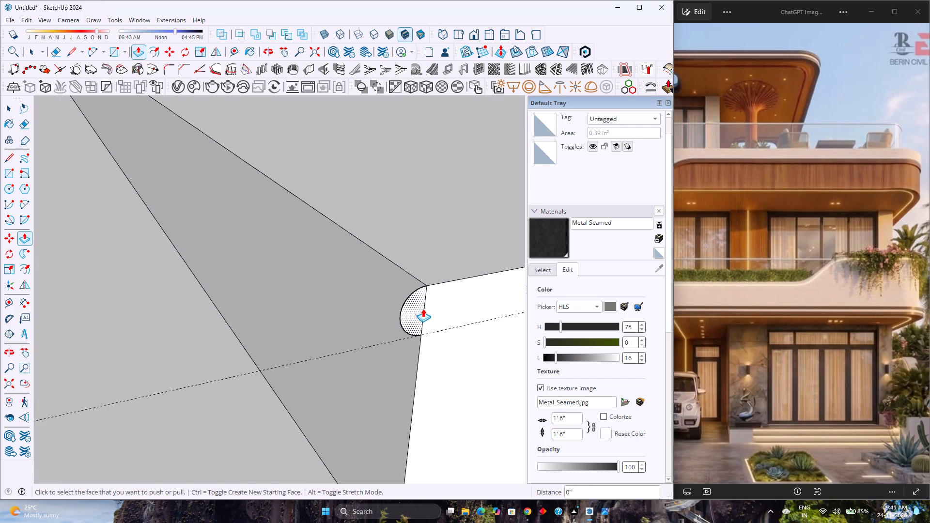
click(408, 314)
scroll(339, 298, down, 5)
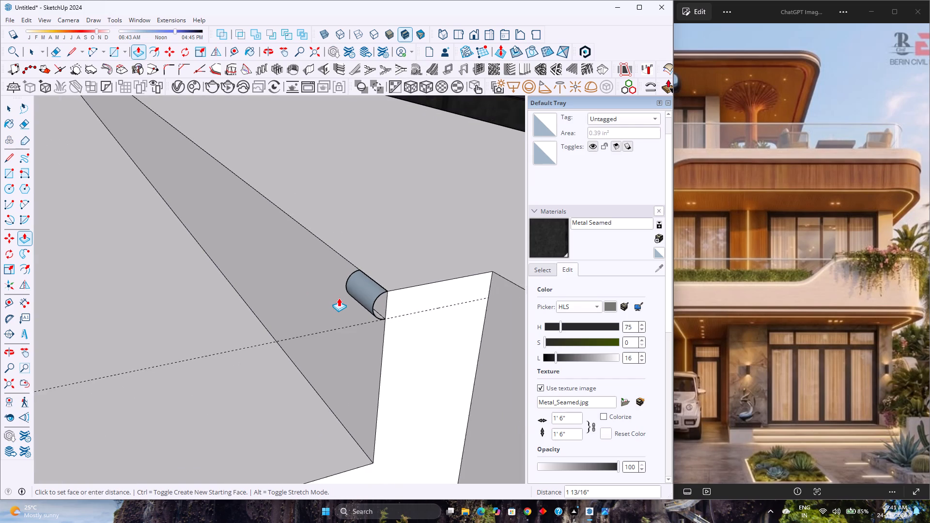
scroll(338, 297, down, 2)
Sweep the upper step's half-circle profile with Follow Me, using the upper step's top front edge as the path.
key(space)
click(353, 272)
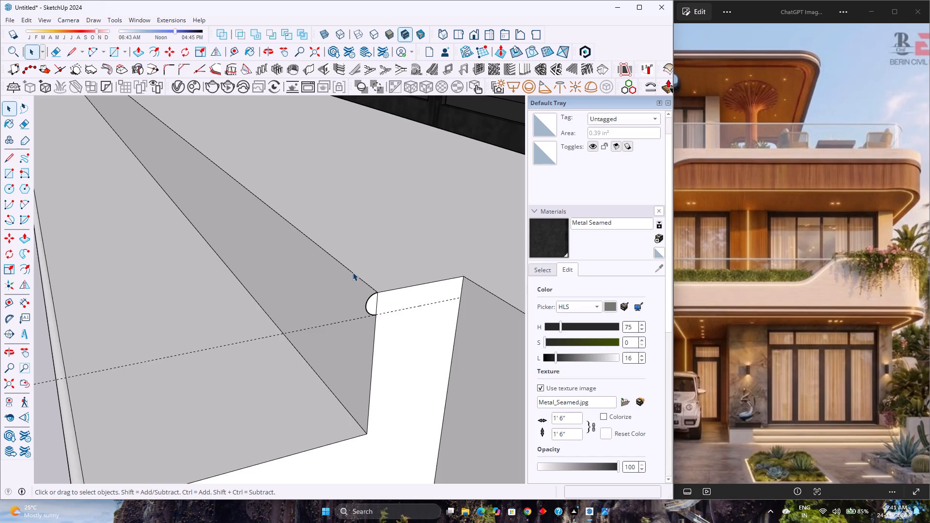
click(353, 272)
click(356, 272)
click(355, 276)
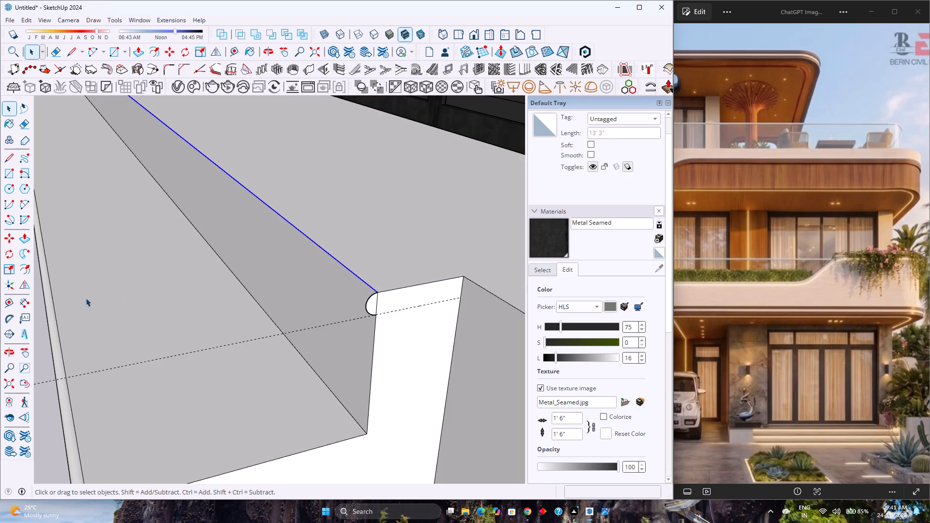
click(24, 253)
click(374, 306)
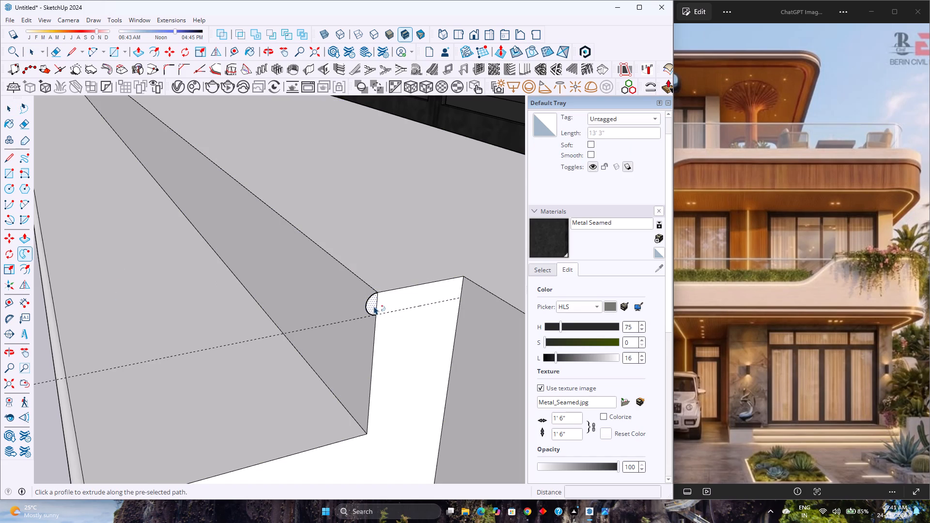
scroll(341, 333, down, 7)
key(space)
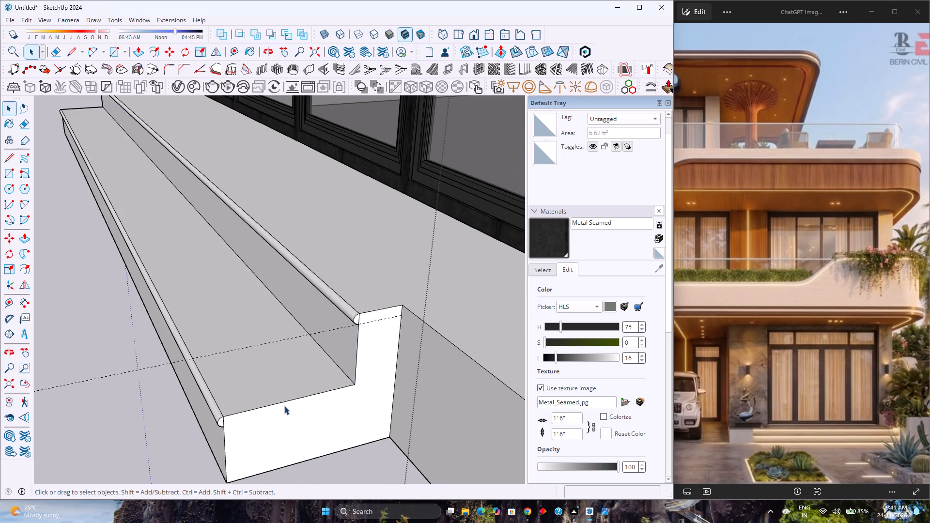
Erase the vertical edges separating the rounded nosing ends from the side face on the upper and lower steps.
scroll(274, 412, up, 1)
middle_drag(273, 412, 288, 387)
middle_drag(289, 386, 292, 378)
middle_click(292, 378)
scroll(295, 376, down, 1)
right_click(286, 406)
middle_click(284, 400)
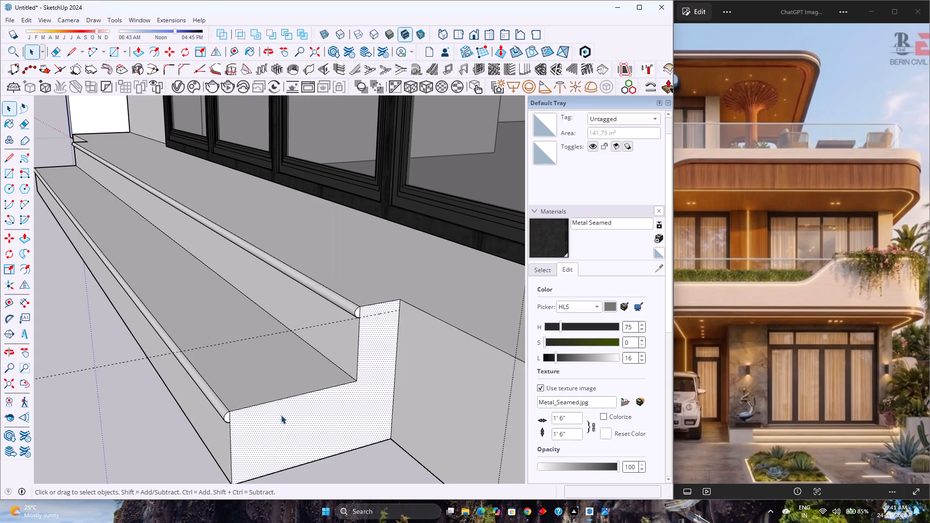
click(26, 124)
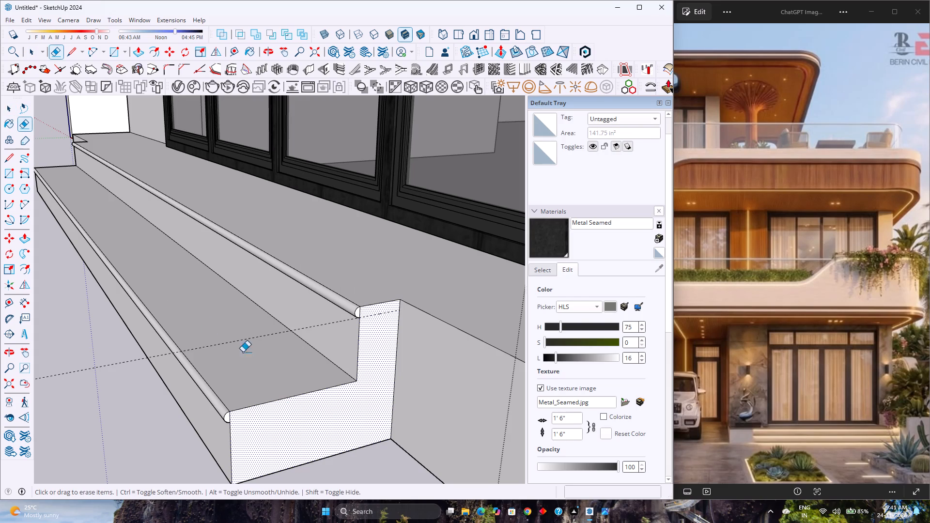
scroll(347, 307, up, 9)
click(356, 308)
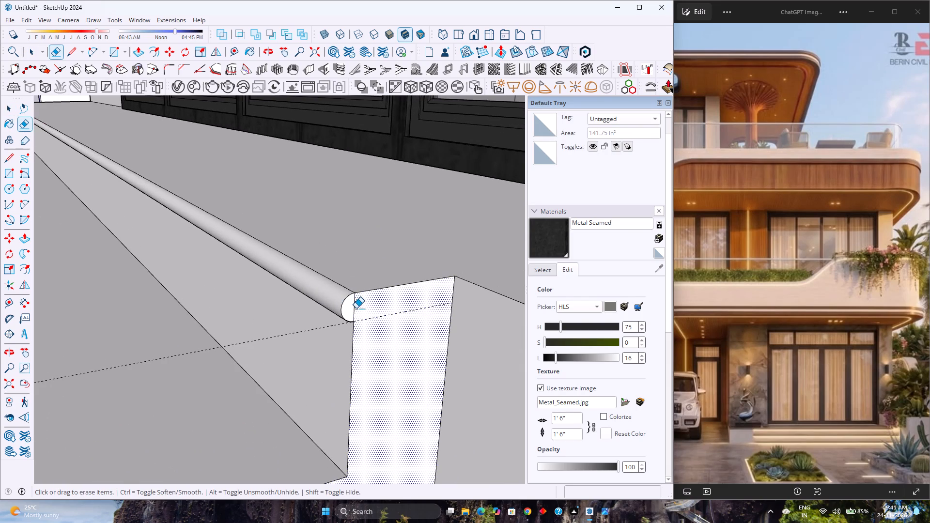
scroll(374, 320, down, 10)
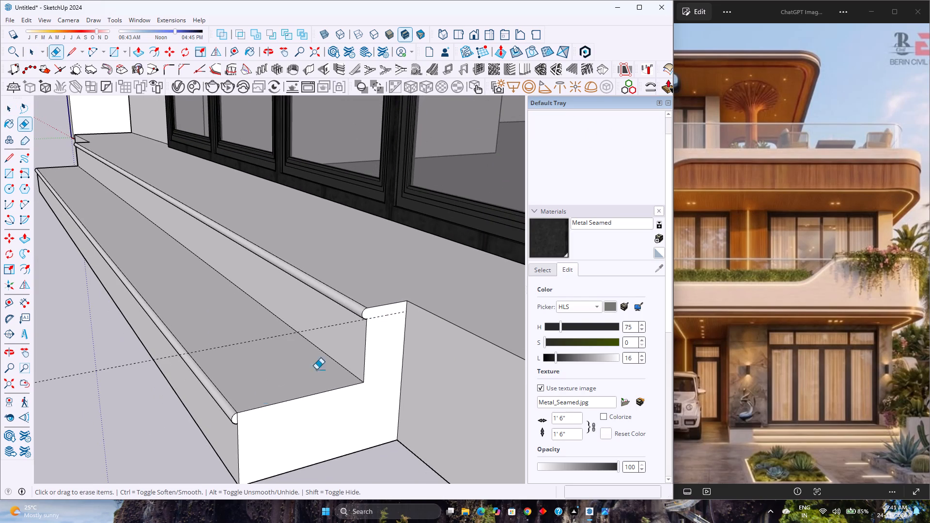
scroll(226, 409, up, 4)
scroll(243, 450, up, 5)
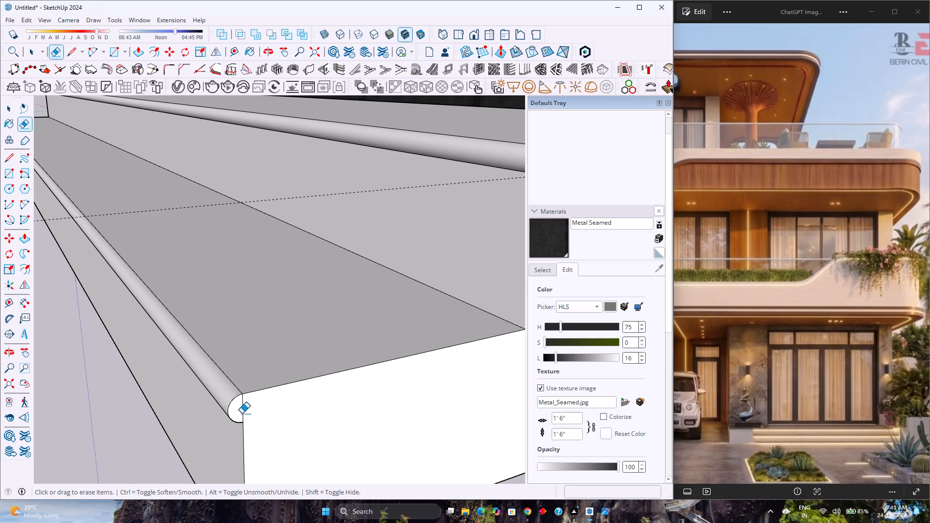
click(242, 413)
scroll(255, 407, down, 8)
key(space)
Push/Pull the front face of the ledge's right end section outward 4 1/8" to meet the upper step.
scroll(266, 401, down, 4)
middle_drag(276, 398, 359, 382)
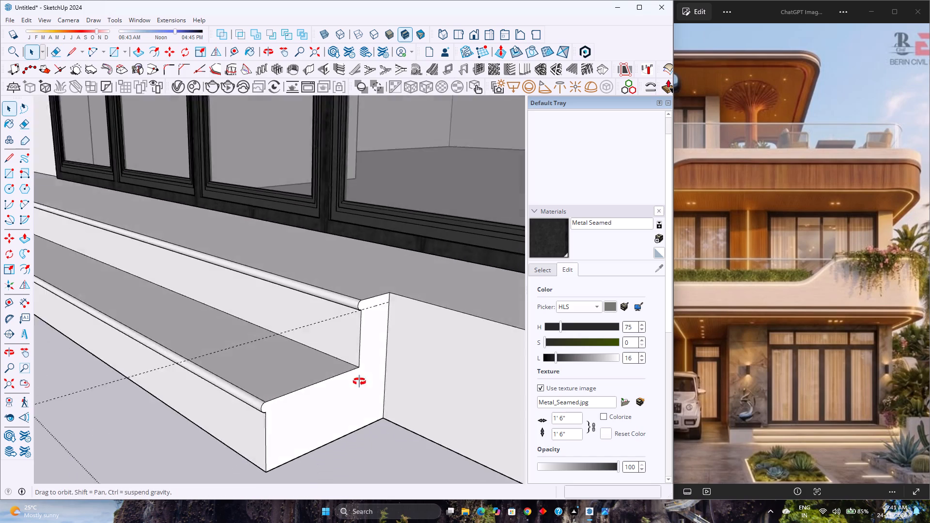
middle_drag(359, 382, 362, 381)
middle_click(369, 379)
scroll(370, 377, down, 5)
scroll(368, 377, up, 1)
scroll(368, 377, down, 3)
middle_drag(368, 377, 414, 368)
middle_click(414, 368)
key(p)
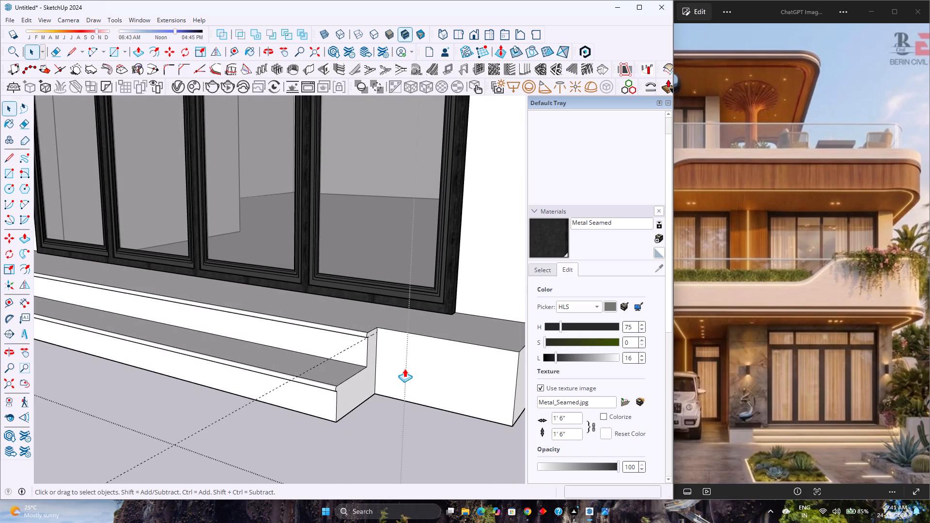
click(431, 353)
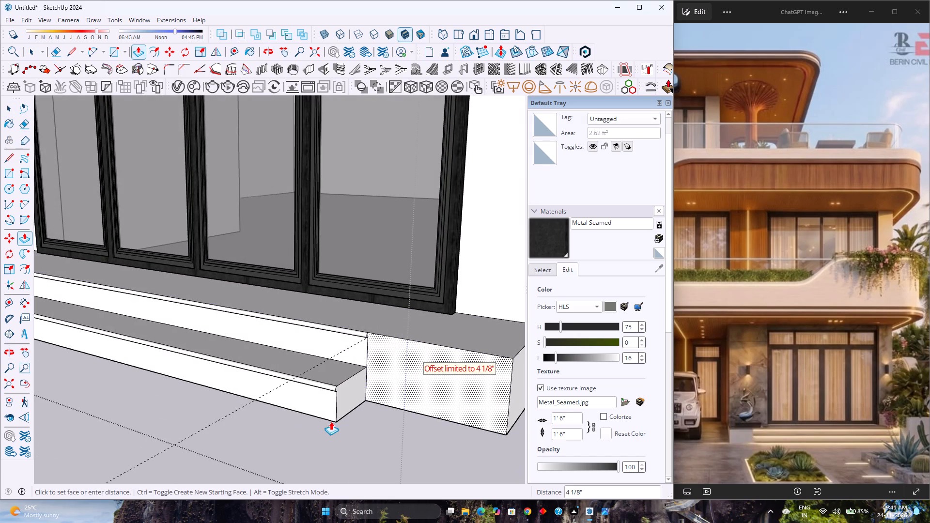
click(331, 421)
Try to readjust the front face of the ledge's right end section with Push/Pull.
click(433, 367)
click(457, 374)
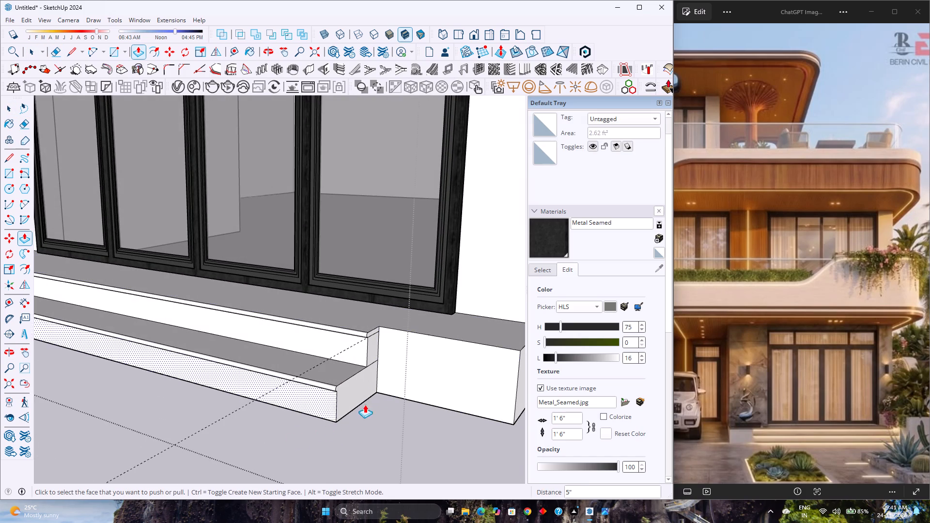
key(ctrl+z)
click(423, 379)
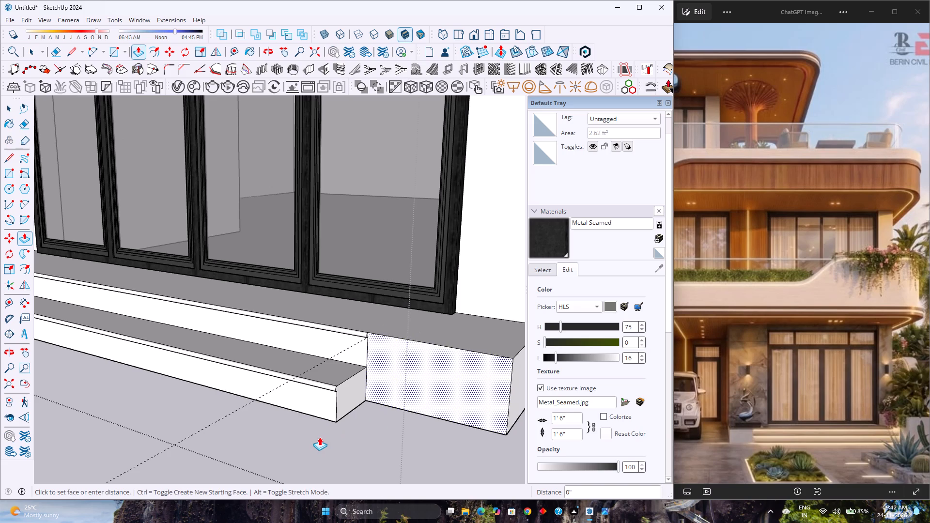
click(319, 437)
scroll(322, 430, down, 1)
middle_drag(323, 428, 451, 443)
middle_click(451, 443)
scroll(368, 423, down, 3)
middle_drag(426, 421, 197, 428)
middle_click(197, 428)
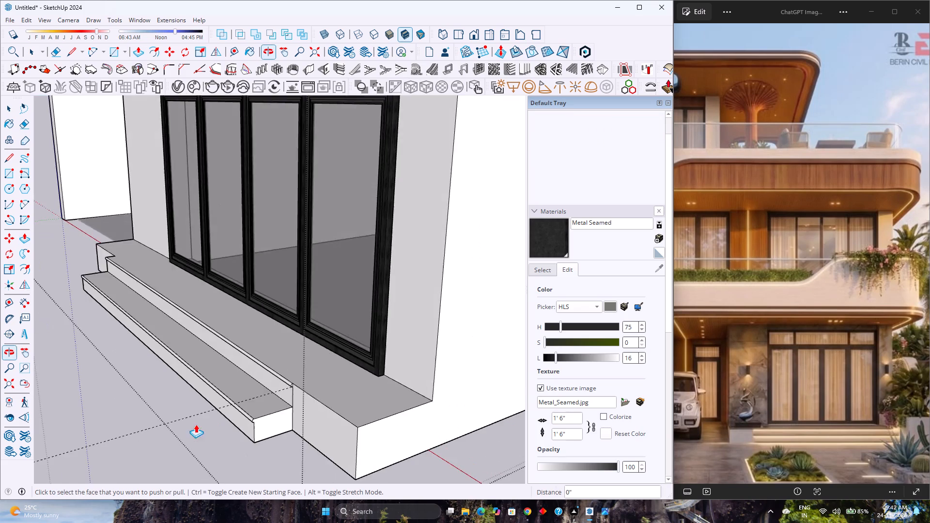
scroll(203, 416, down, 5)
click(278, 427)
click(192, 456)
Push/Pull the front face of the ledge's left end section outward 4 1/8" to meet the upper step.
scroll(223, 443, down, 2)
middle_drag(223, 443, 321, 460)
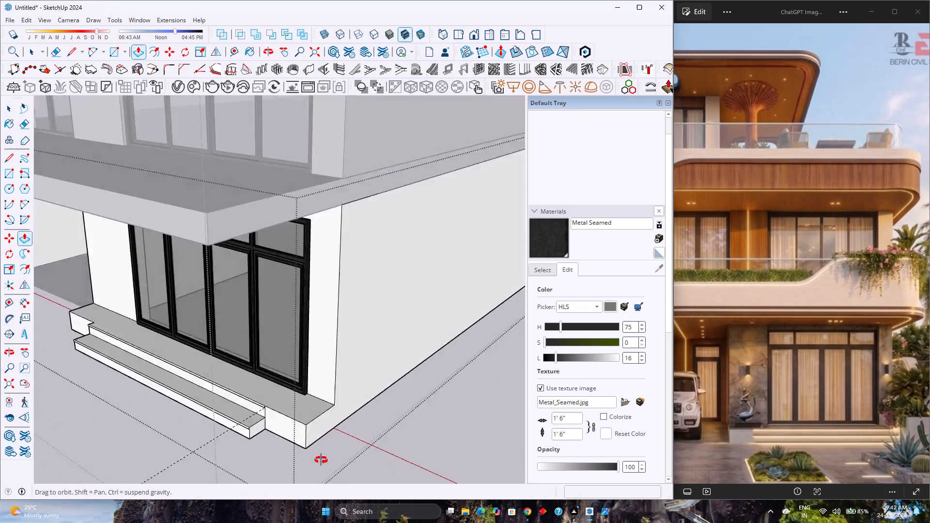
middle_drag(321, 460, 474, 444)
scroll(375, 405, down, 3)
middle_drag(217, 442, 415, 423)
middle_click(418, 422)
scroll(394, 411, down, 7)
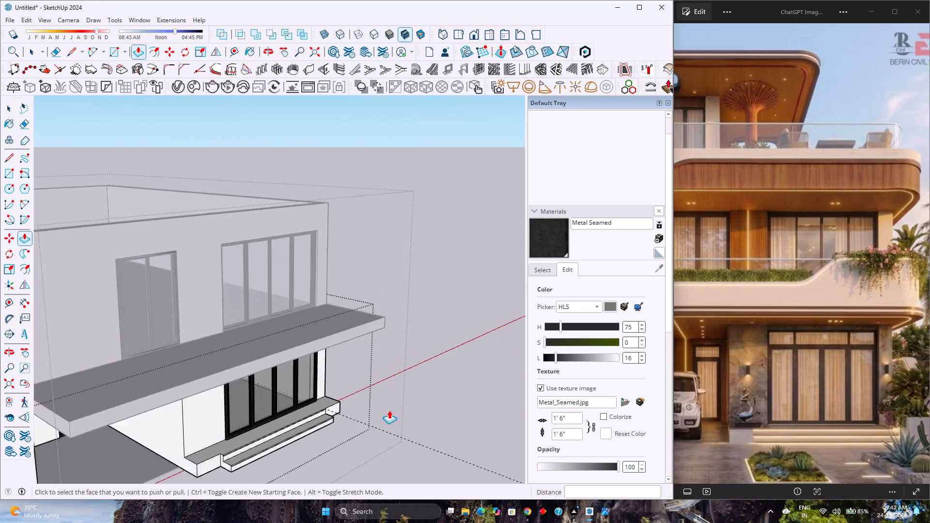
scroll(232, 472, up, 6)
click(223, 454)
click(304, 470)
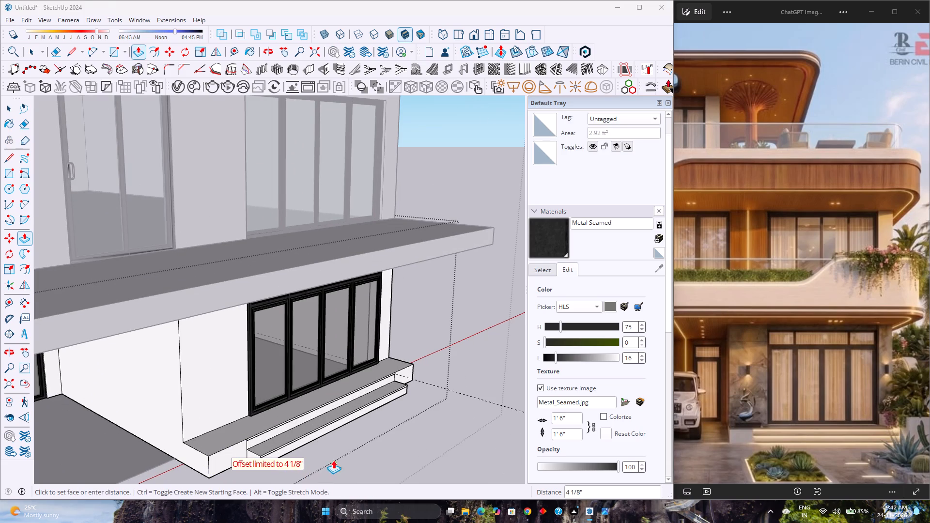
scroll(338, 458, down, 1)
middle_drag(358, 453, 399, 368)
drag(342, 417, 429, 413)
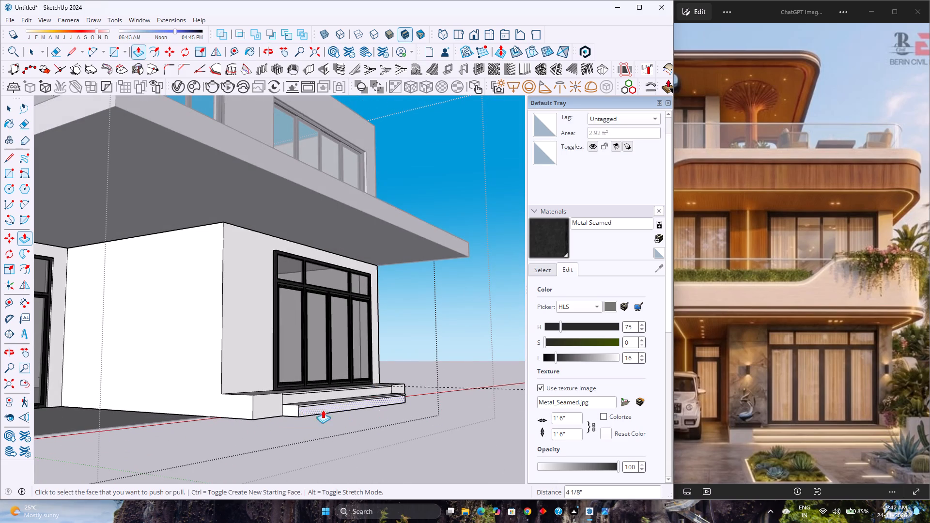
click(261, 406)
click(375, 430)
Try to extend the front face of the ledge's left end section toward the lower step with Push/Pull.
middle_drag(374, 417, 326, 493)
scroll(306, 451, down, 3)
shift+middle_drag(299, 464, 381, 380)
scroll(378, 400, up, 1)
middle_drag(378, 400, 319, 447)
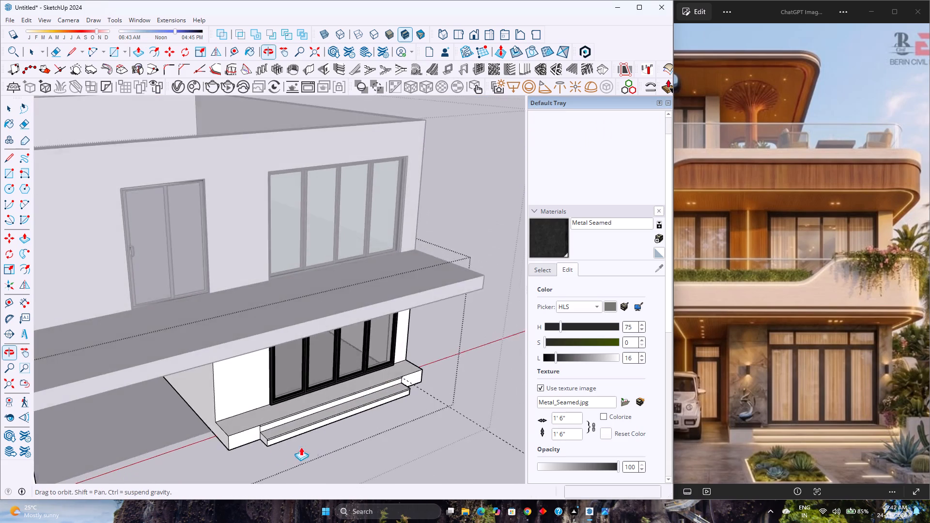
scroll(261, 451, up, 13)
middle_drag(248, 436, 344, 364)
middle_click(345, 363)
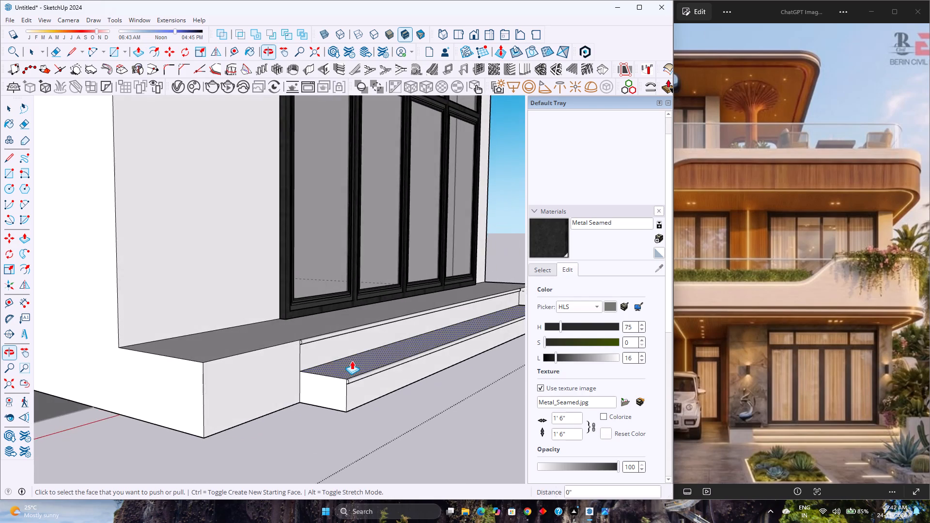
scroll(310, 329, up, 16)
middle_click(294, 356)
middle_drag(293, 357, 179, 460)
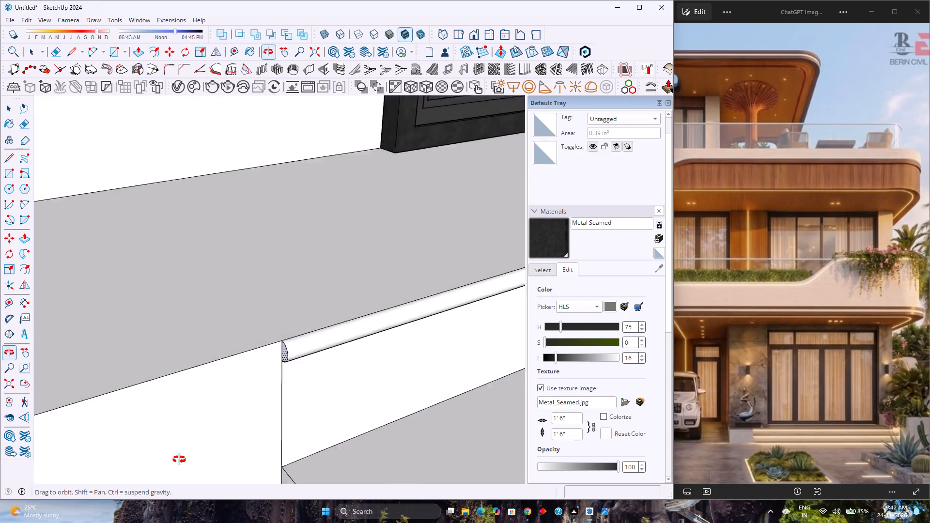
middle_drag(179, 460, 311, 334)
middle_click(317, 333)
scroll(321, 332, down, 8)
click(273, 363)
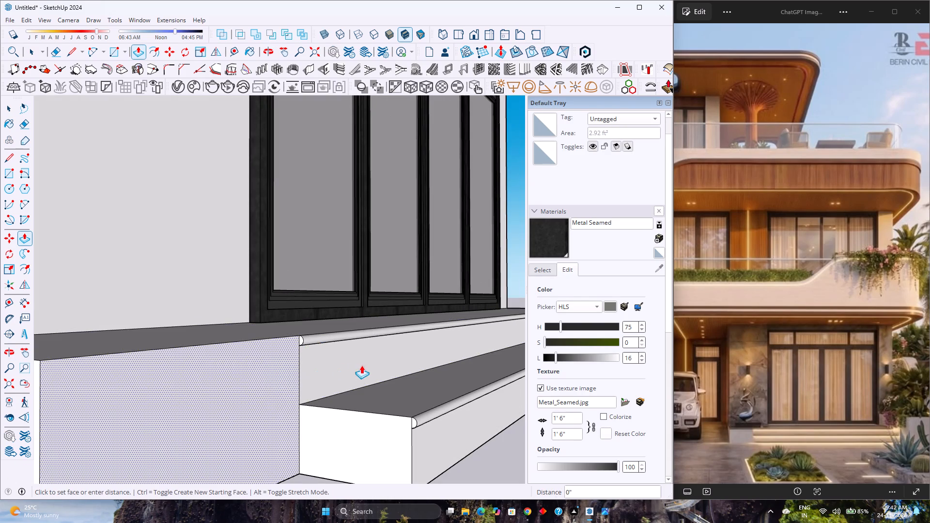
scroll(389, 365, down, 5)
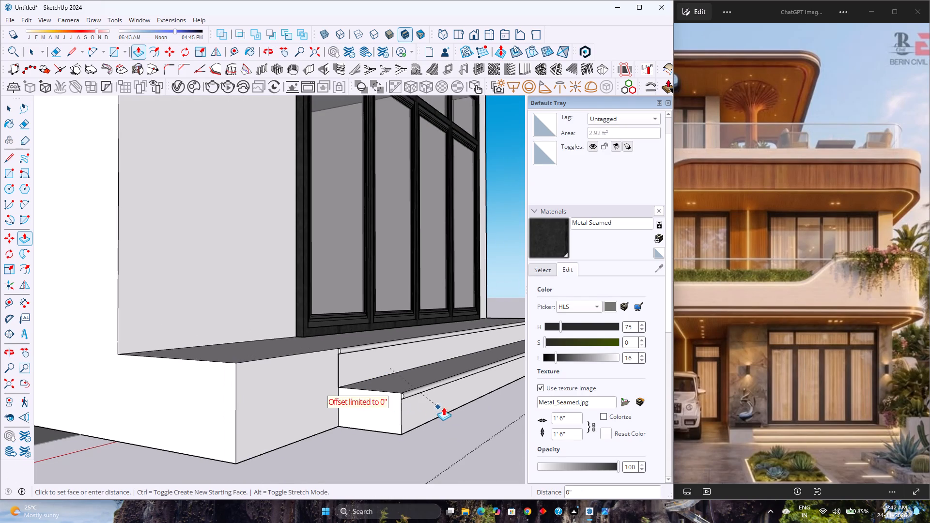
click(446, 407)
Draw a 2' 6" long rectangular outline on the ground in front of the ledge's left end section, flush with the lower step's front.
scroll(341, 426, down, 3)
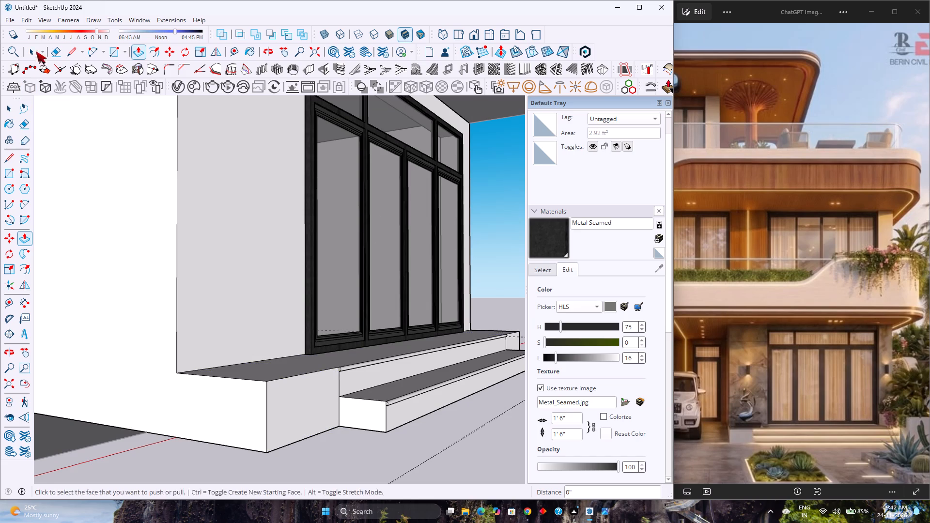
click(71, 52)
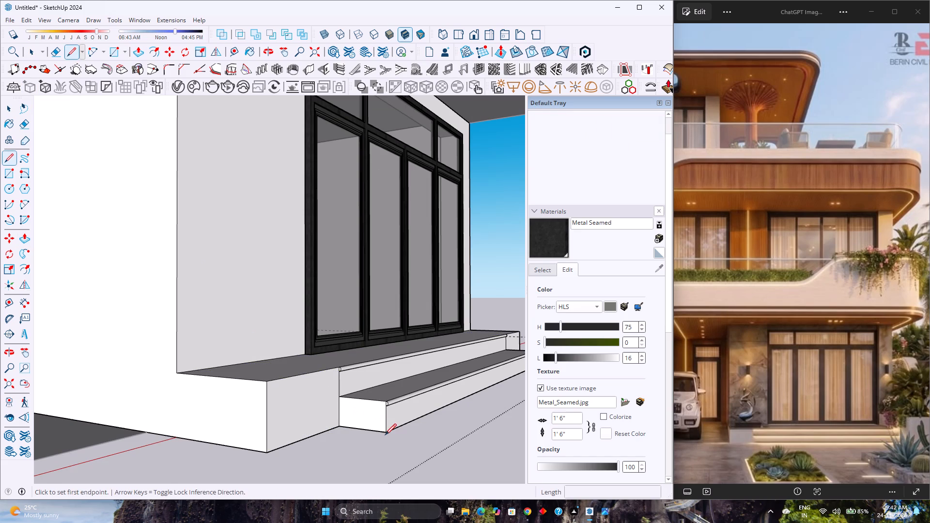
click(388, 432)
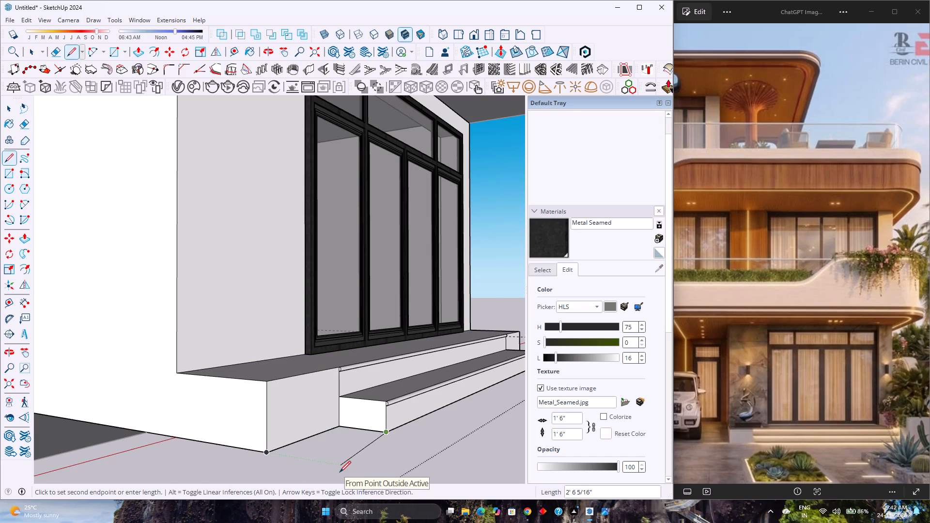
key(Right)
click(272, 451)
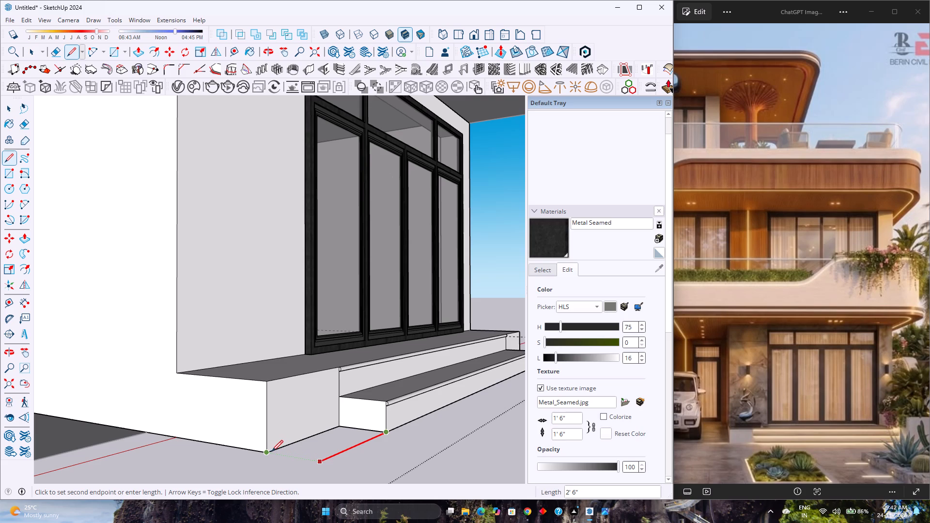
click(266, 451)
Push/Pull the new ground face in front of the left end section up 1' 2" to the ledge's top.
middle_drag(327, 444, 323, 490)
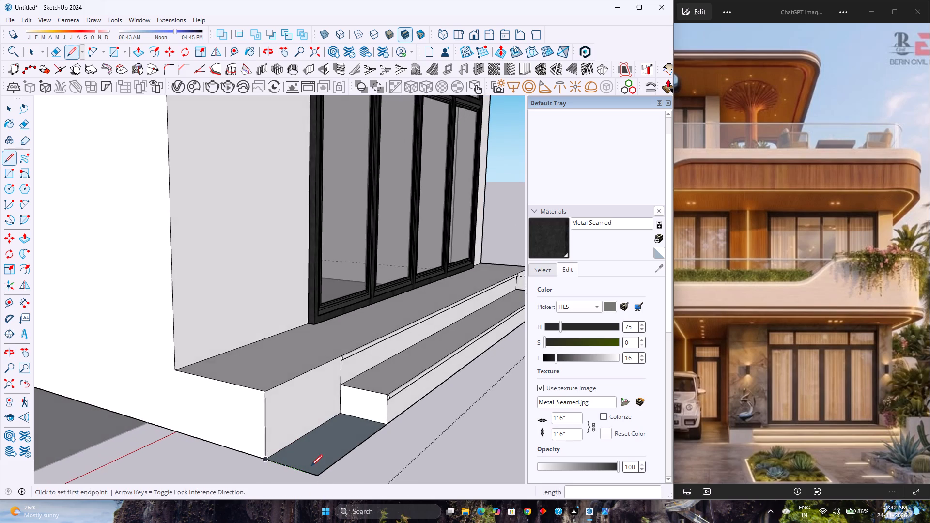
scroll(311, 465, down, 2)
key(p)
click(314, 458)
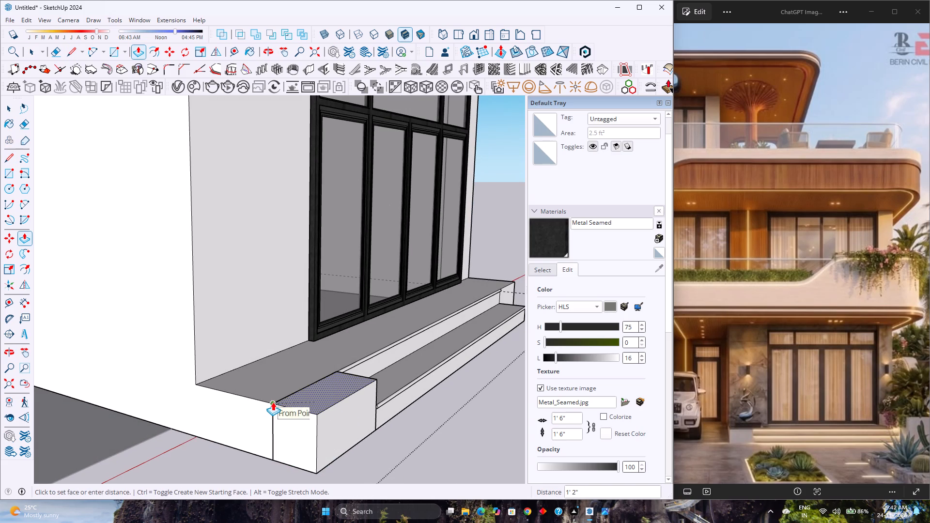
click(273, 402)
Erase the leftover seam edges on the underside, outer side and lower-step junction of the extended left end section.
middle_drag(310, 425, 201, 460)
scroll(233, 424, down, 4)
middle_drag(238, 430, 314, 352)
middle_click(322, 345)
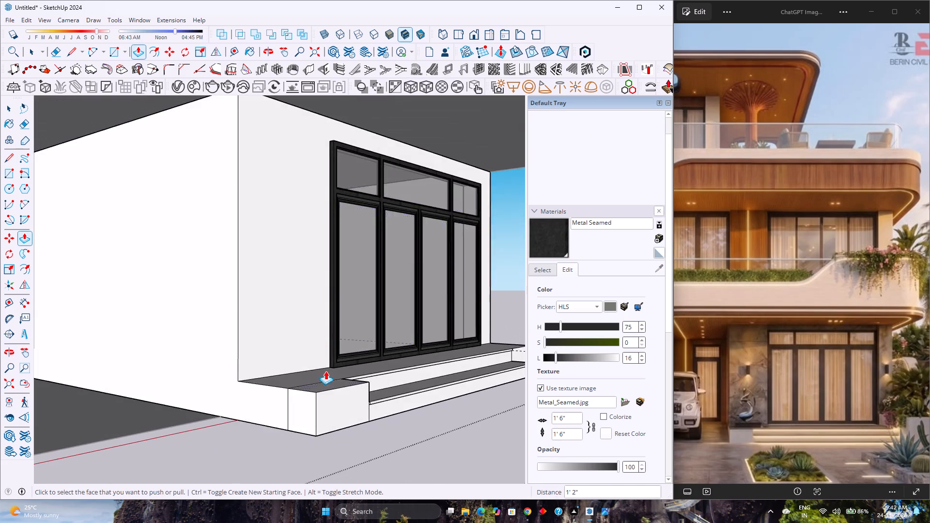
scroll(314, 390, down, 2)
middle_drag(284, 423, 303, 304)
middle_drag(304, 302, 307, 297)
scroll(309, 425, up, 6)
middle_drag(299, 434, 300, 382)
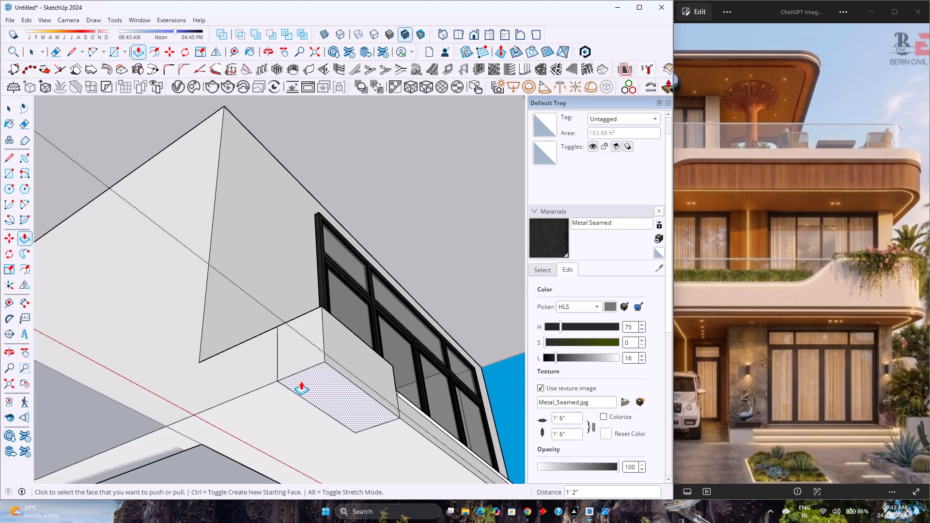
key(e)
drag(303, 393, 301, 399)
drag(357, 410, 383, 431)
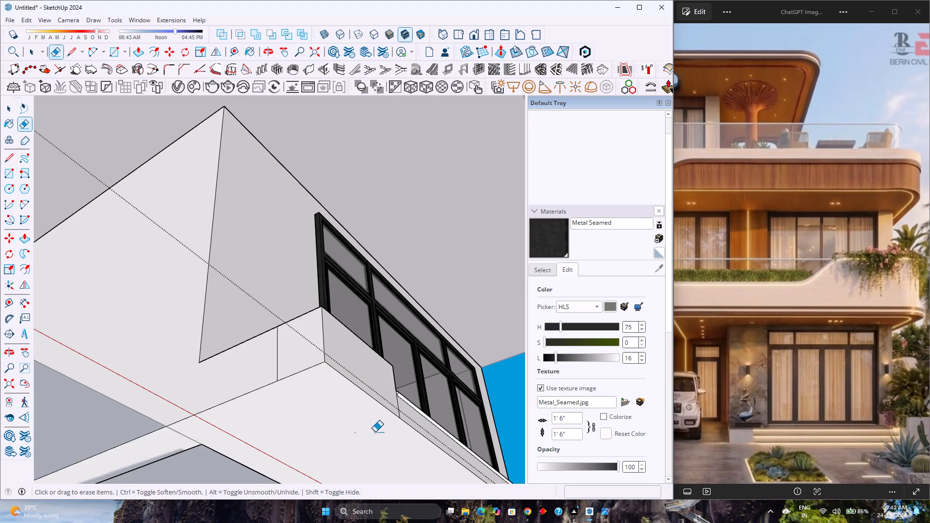
drag(285, 363, 277, 367)
scroll(293, 363, down, 2)
middle_click(345, 335)
middle_drag(345, 335, 304, 418)
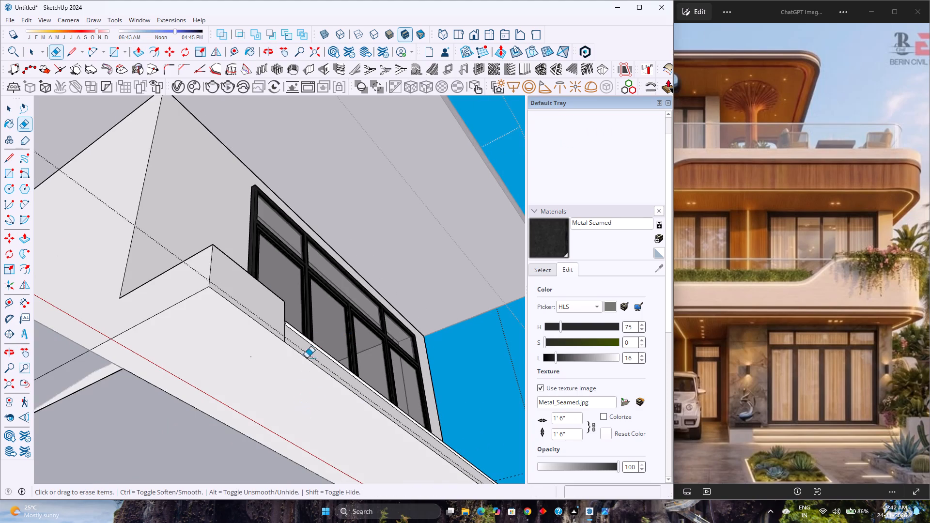
click(284, 336)
Erase the seam edge on the ledge's top surface where the extended left end section joins it.
scroll(286, 336, down, 5)
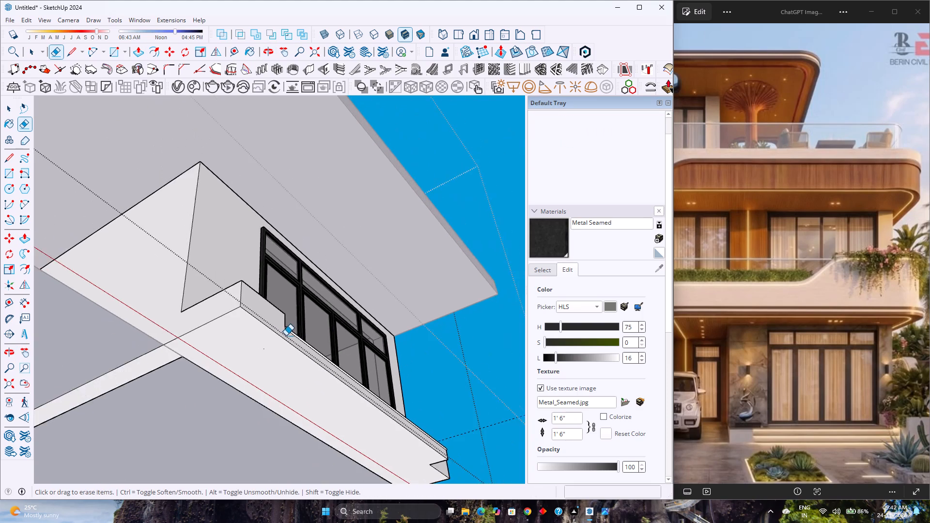
scroll(294, 333, down, 2)
middle_drag(353, 295, 334, 330)
scroll(326, 321, down, 5)
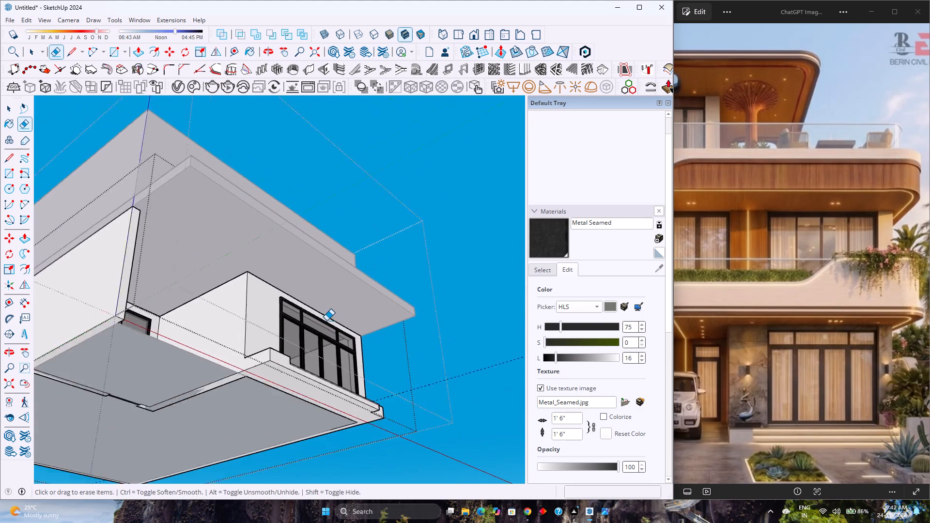
scroll(326, 321, down, 2)
middle_drag(326, 321, 156, 499)
scroll(217, 409, up, 12)
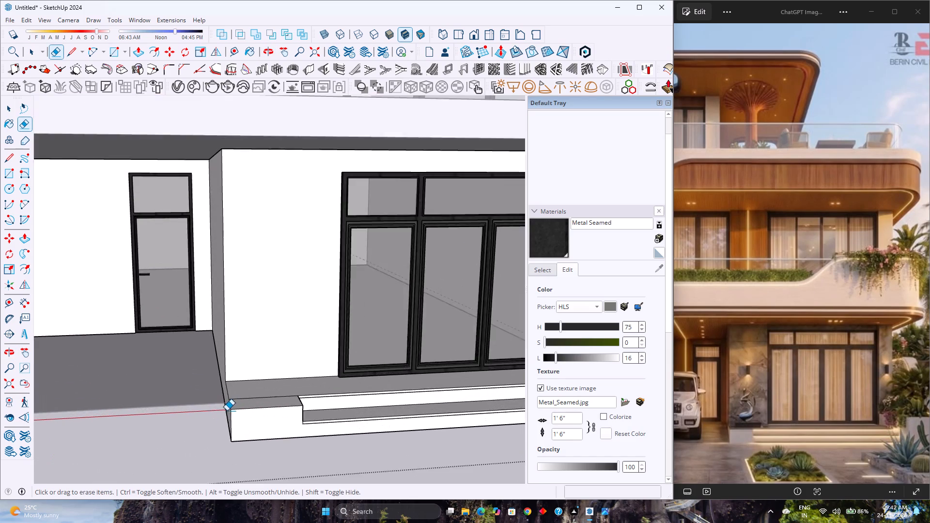
scroll(227, 411, up, 4)
click(243, 396)
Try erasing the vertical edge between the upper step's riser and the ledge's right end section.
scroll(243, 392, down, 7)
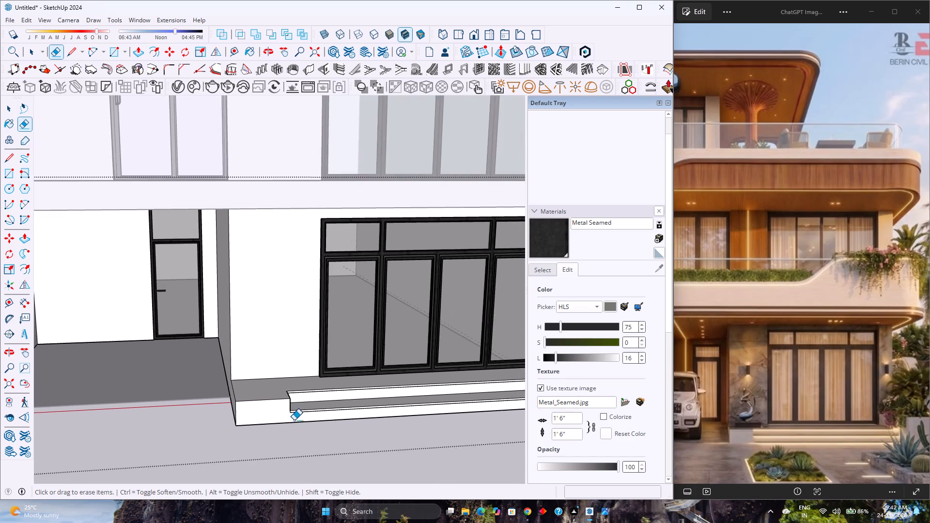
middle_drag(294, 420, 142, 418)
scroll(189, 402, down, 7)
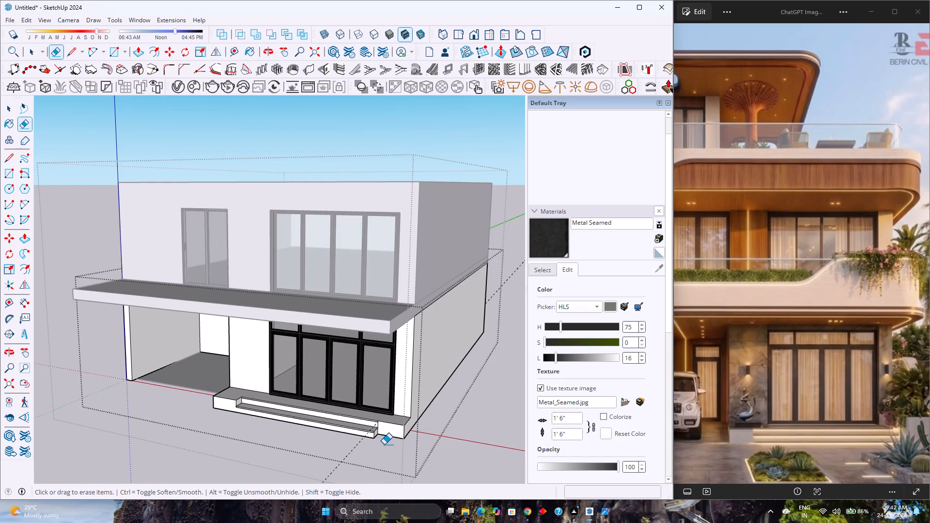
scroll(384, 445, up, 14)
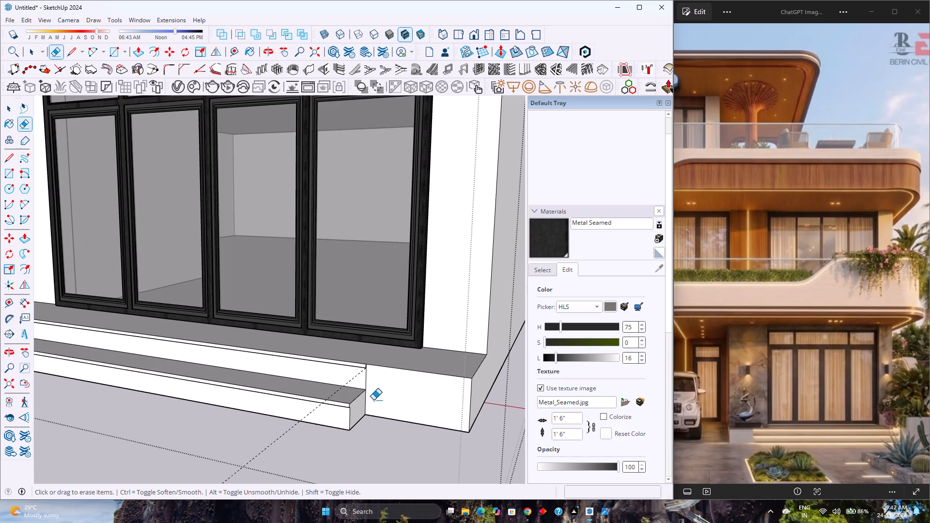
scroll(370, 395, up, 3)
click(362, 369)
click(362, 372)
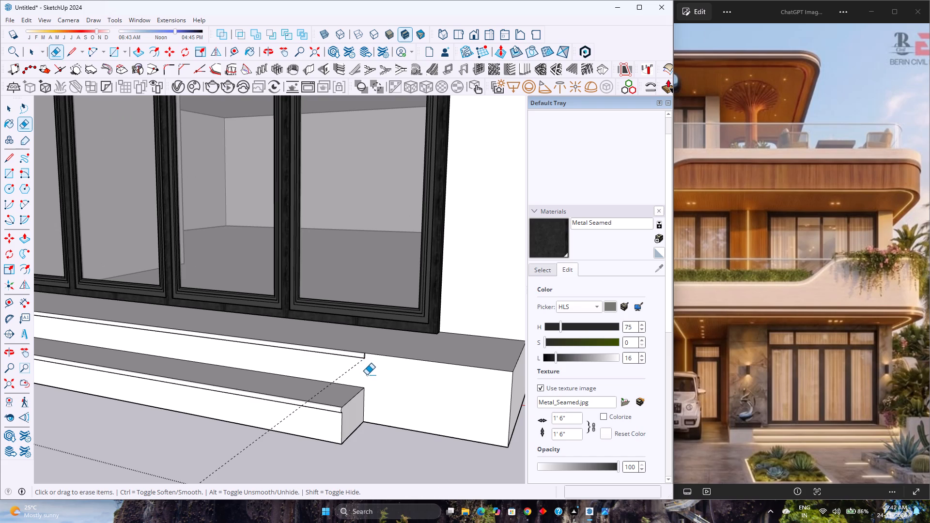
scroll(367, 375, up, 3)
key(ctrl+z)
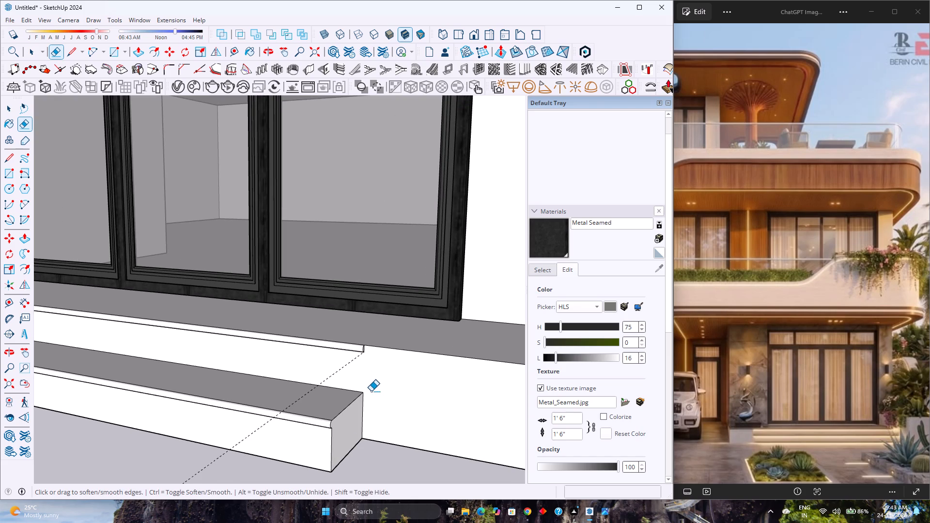
Draw a 1' deep rectangular outline on the ground in front of the ledge's right end section, flush with the lower step's front.
scroll(371, 393, down, 2)
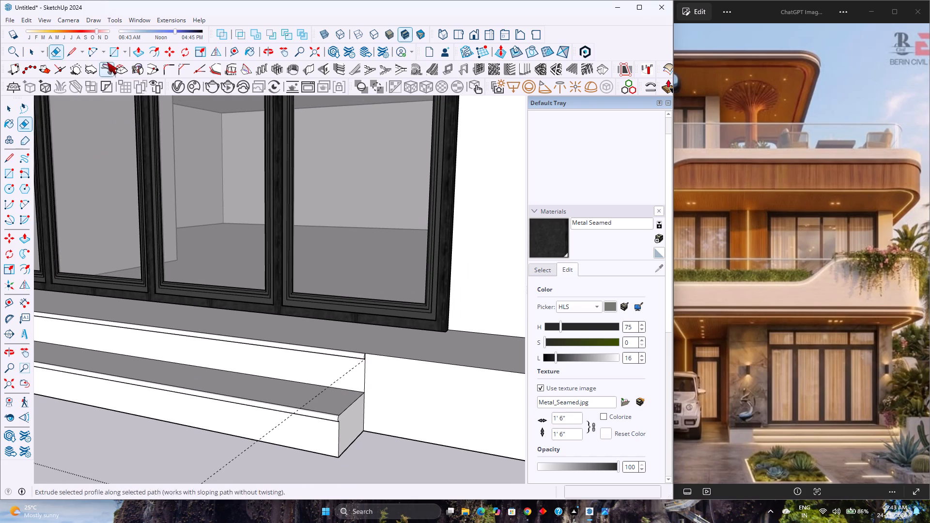
click(68, 54)
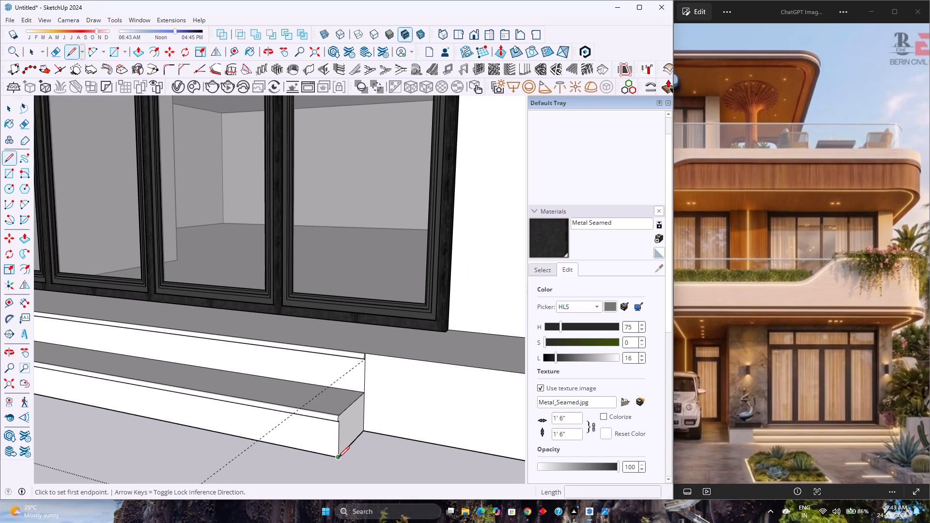
click(338, 458)
key(Right)
scroll(409, 469, down, 3)
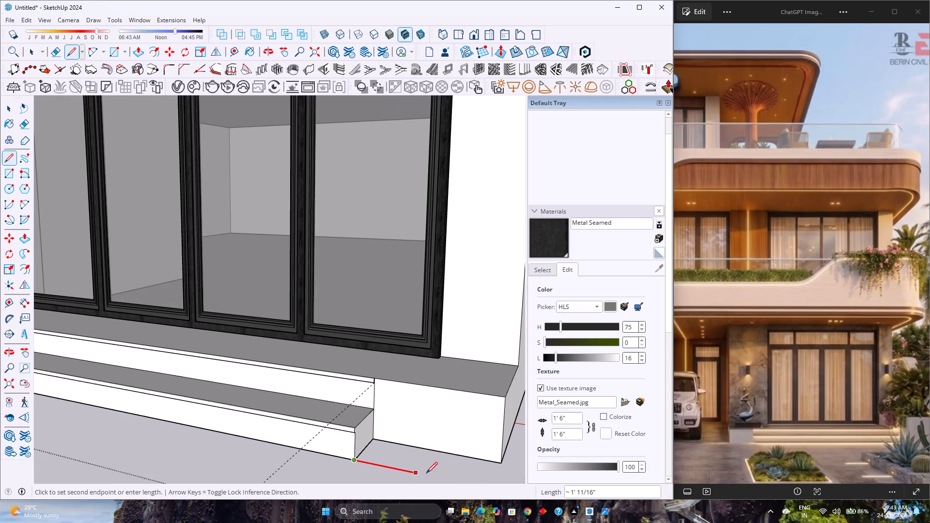
click(496, 462)
click(501, 462)
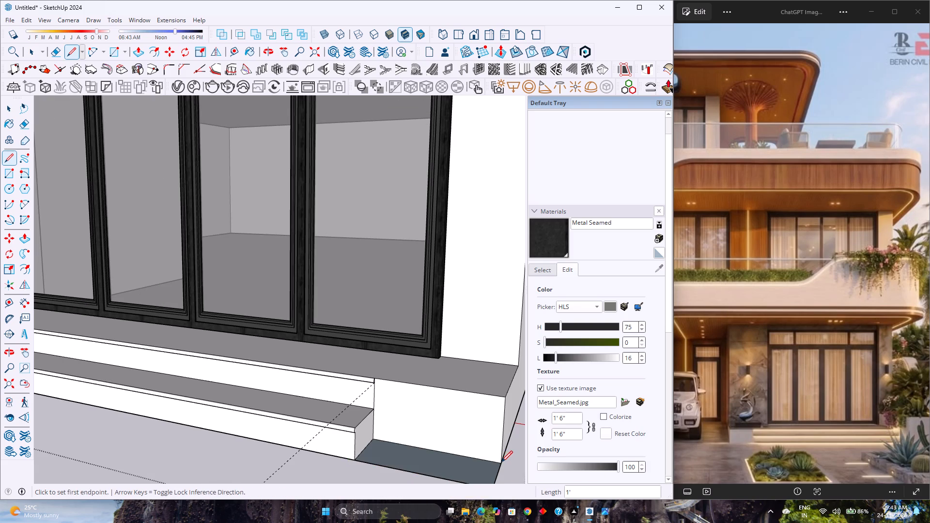
Push/Pull the new ground face in front of the right end section up to the ledge's top.
key(p)
click(416, 466)
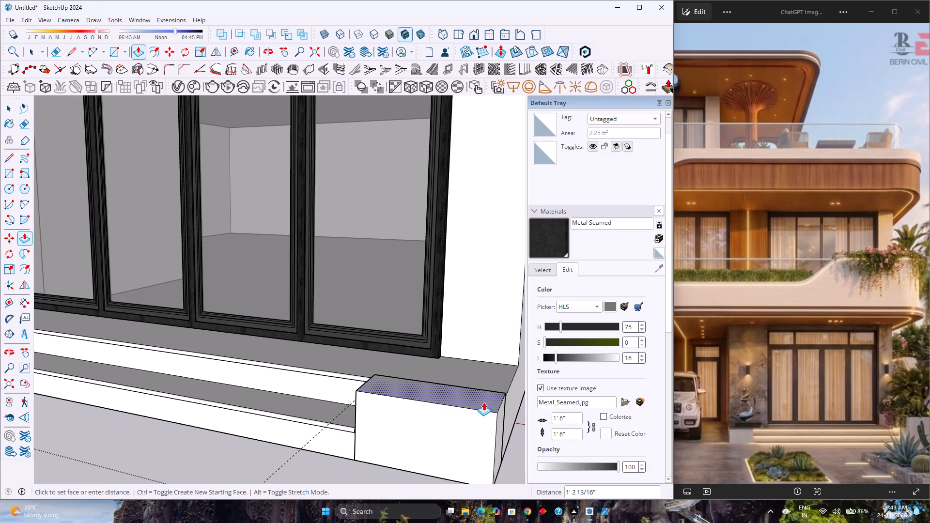
click(509, 393)
Erase the seam edges on the top and outer side of the extended right end section.
scroll(435, 375, down, 1)
key(e)
click(444, 388)
middle_drag(313, 412, 412, 425)
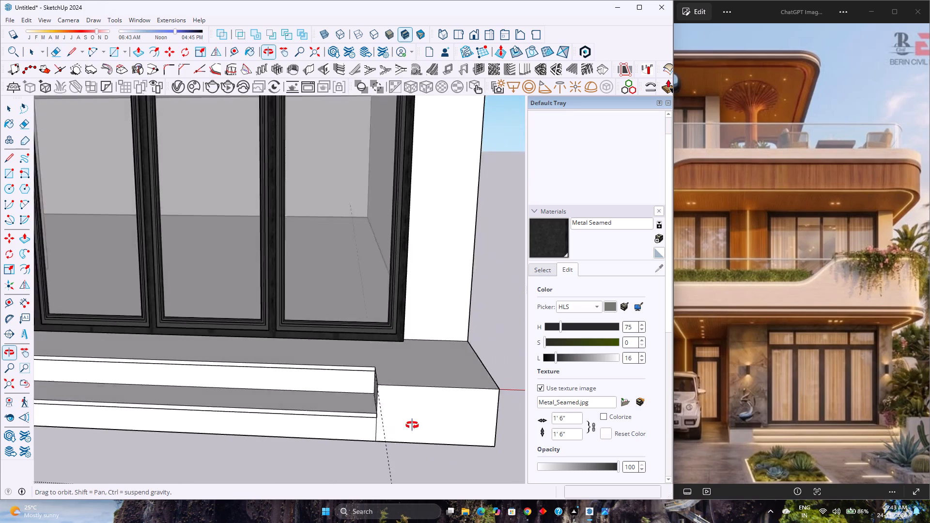
middle_drag(412, 425, 189, 422)
scroll(189, 422, down, 3)
drag(384, 445, 390, 445)
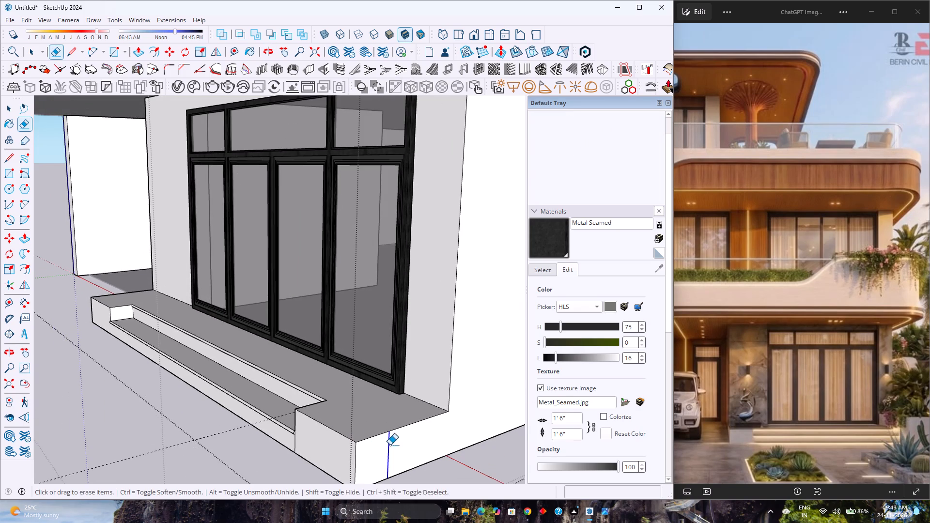
drag(390, 445, 392, 445)
Erase the leftover outline edges on the underside of the extended right end section.
scroll(384, 443, down, 3)
middle_drag(370, 442, 379, 406)
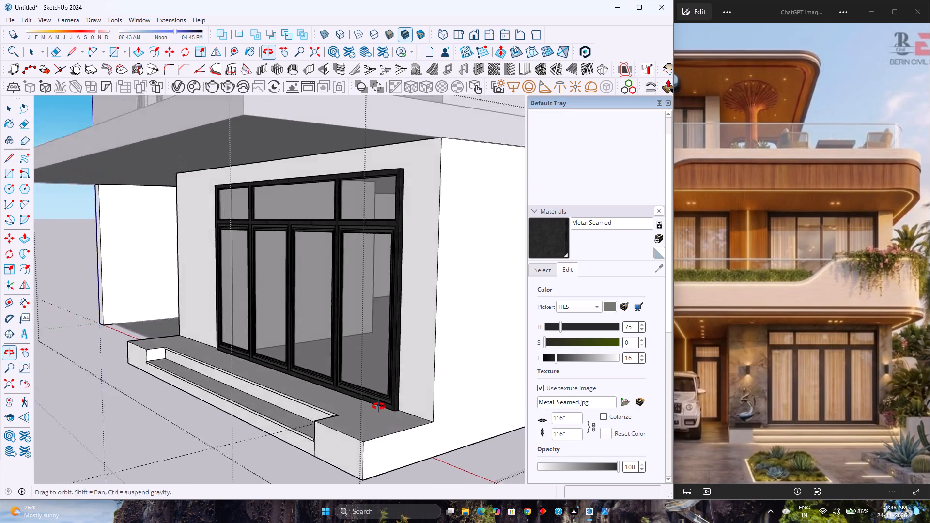
middle_drag(379, 406, 407, 364)
middle_click(407, 364)
middle_drag(380, 392, 415, 303)
scroll(414, 303, down, 4)
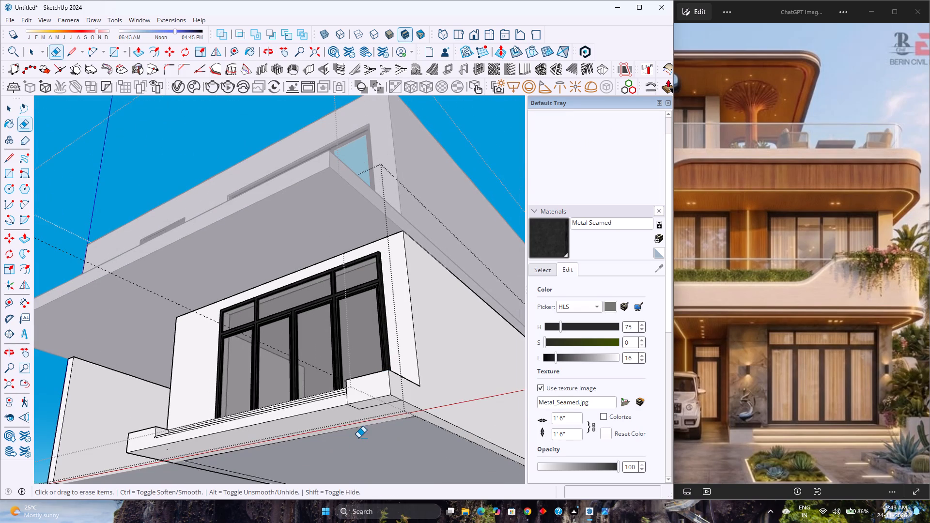
middle_drag(370, 434, 392, 362)
middle_click(392, 362)
scroll(344, 460, up, 8)
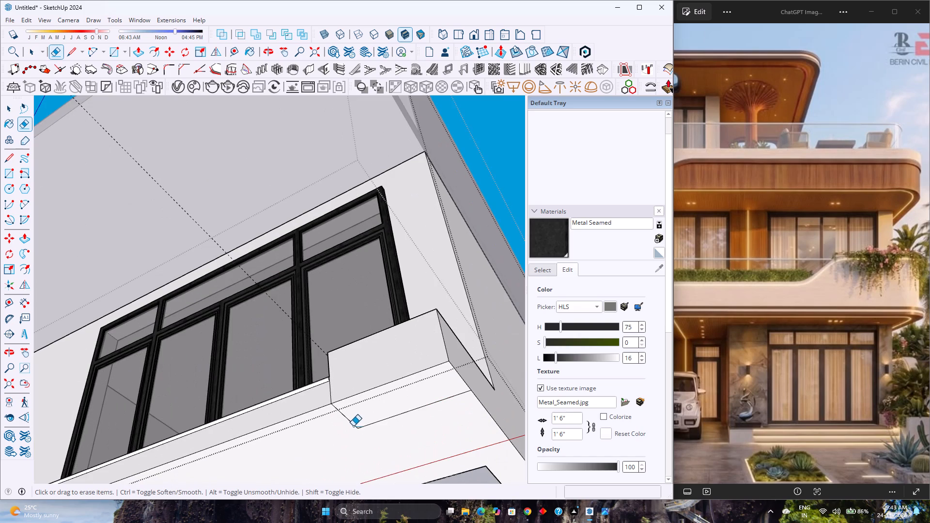
click(354, 426)
drag(369, 419, 378, 431)
Remove the large underside face beneath the ledge and steps.
key(space)
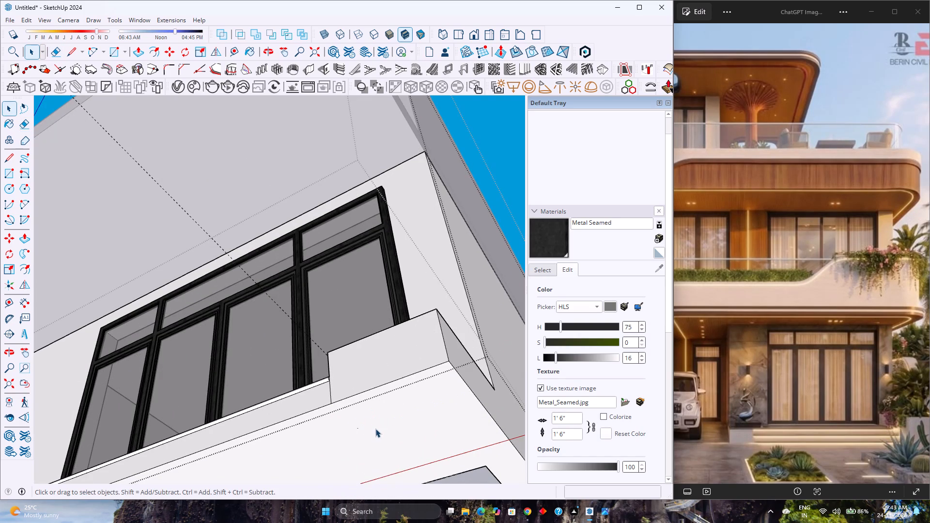
click(375, 428)
right_click(375, 427)
click(402, 213)
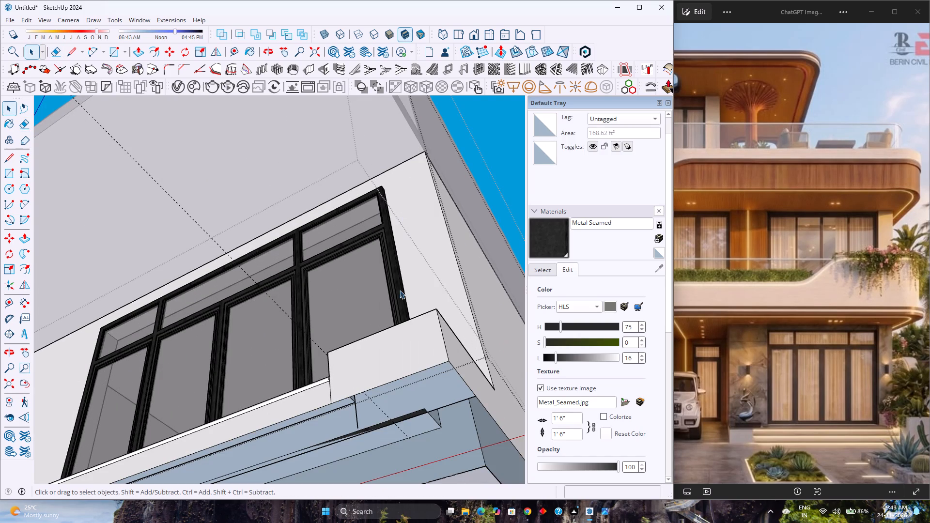
Erase the short vertical leftover edge at each end of the steps on the ledge's exposed inner side.
click(357, 425)
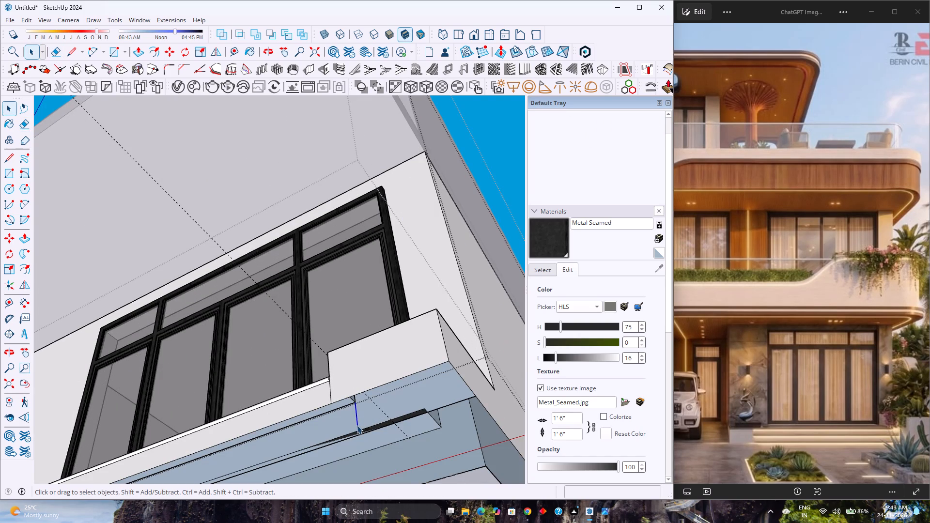
key(Delete)
scroll(365, 413, down, 4)
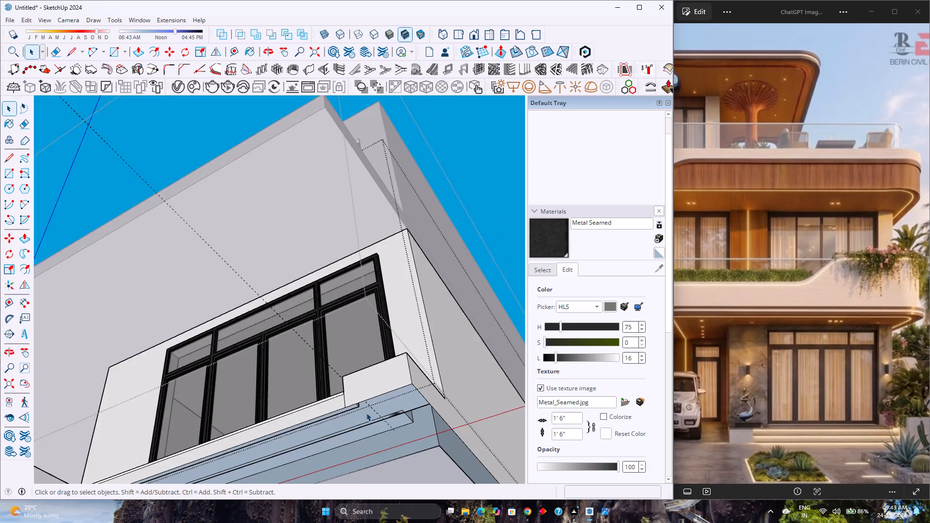
scroll(366, 413, down, 14)
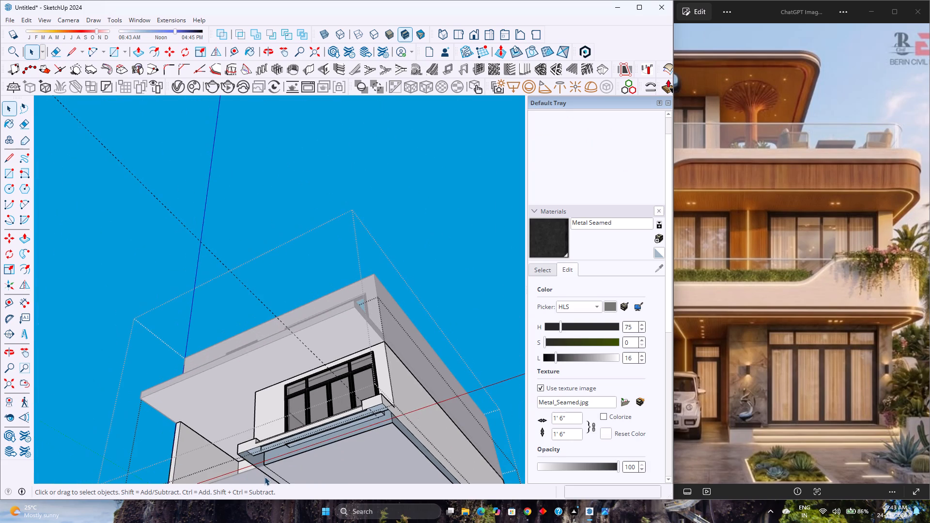
scroll(264, 476, up, 10)
scroll(238, 426, up, 3)
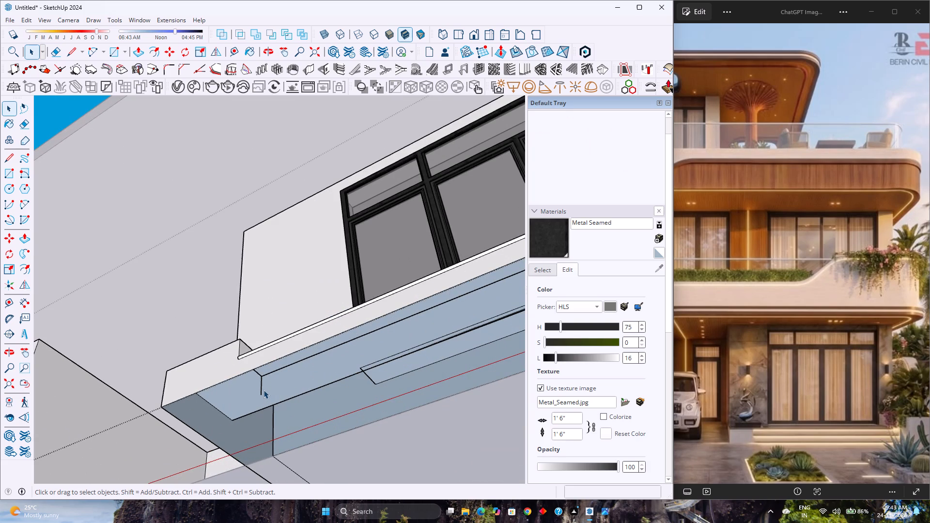
click(263, 390)
key(Delete)
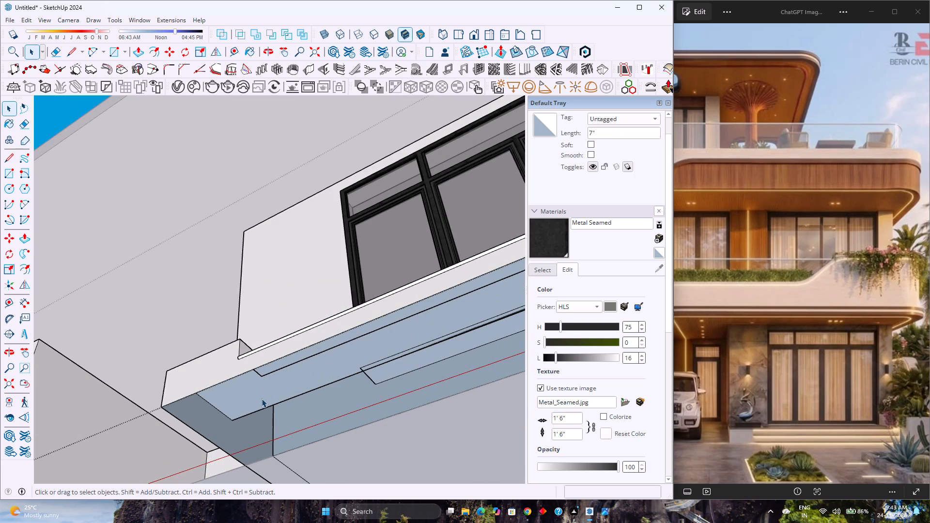
Unhide all hidden geometry of the ground floor.
scroll(264, 398, down, 8)
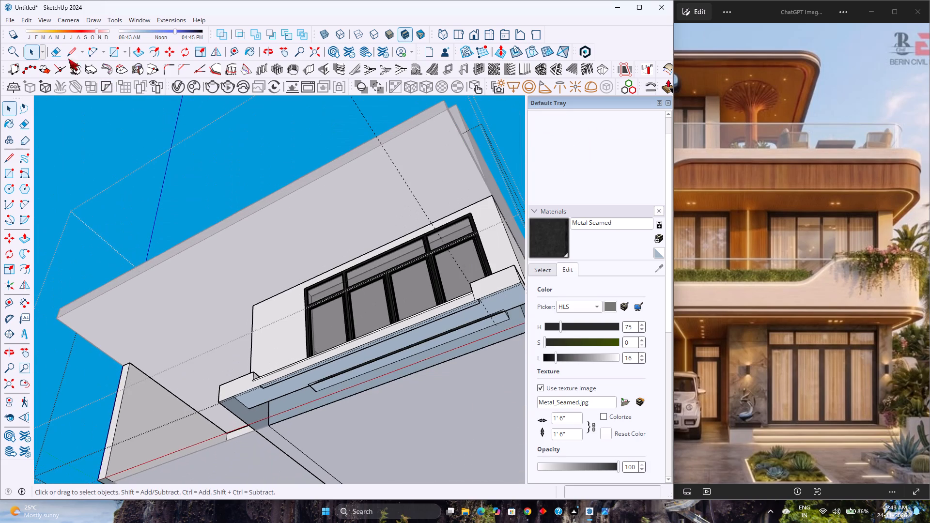
click(28, 21)
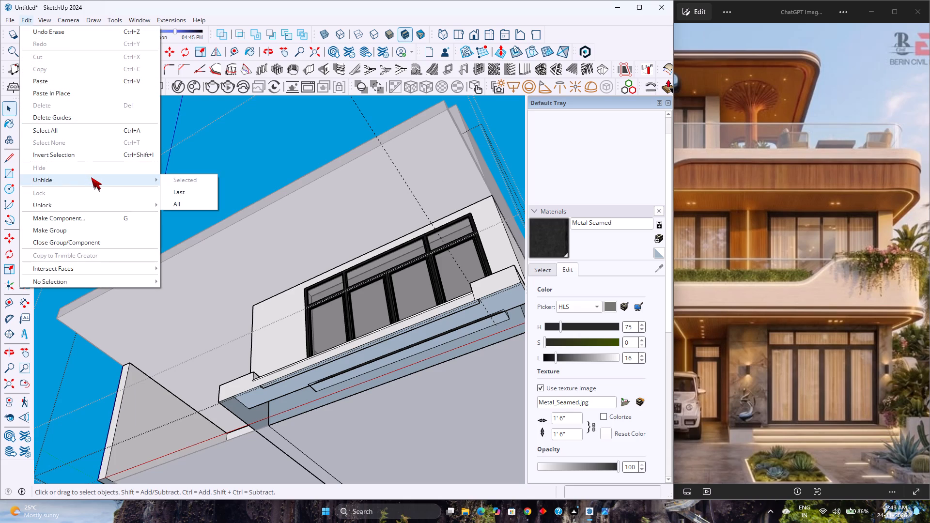
click(202, 203)
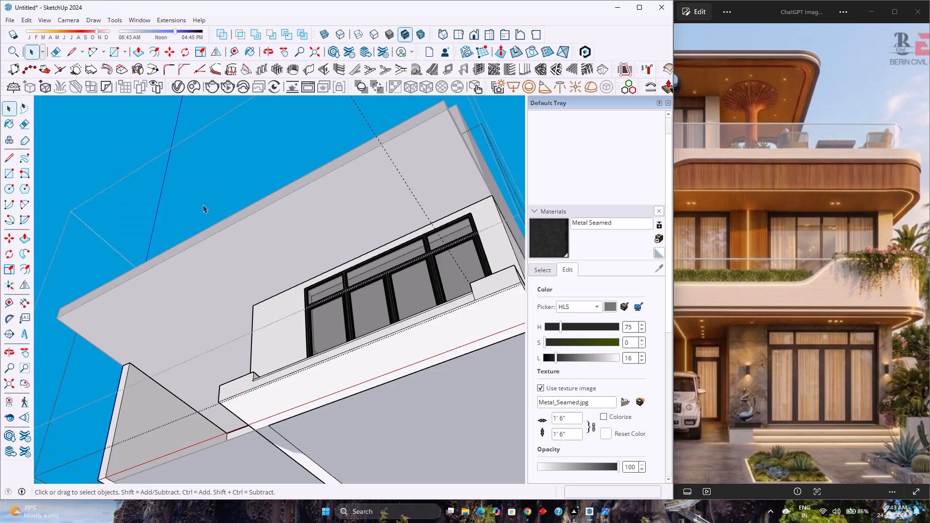
Delete the dashed diagonal guide line that runs through the house and the end of the entrance steps.
scroll(254, 257, down, 6)
middle_drag(264, 262, 275, 320)
scroll(269, 316, down, 4)
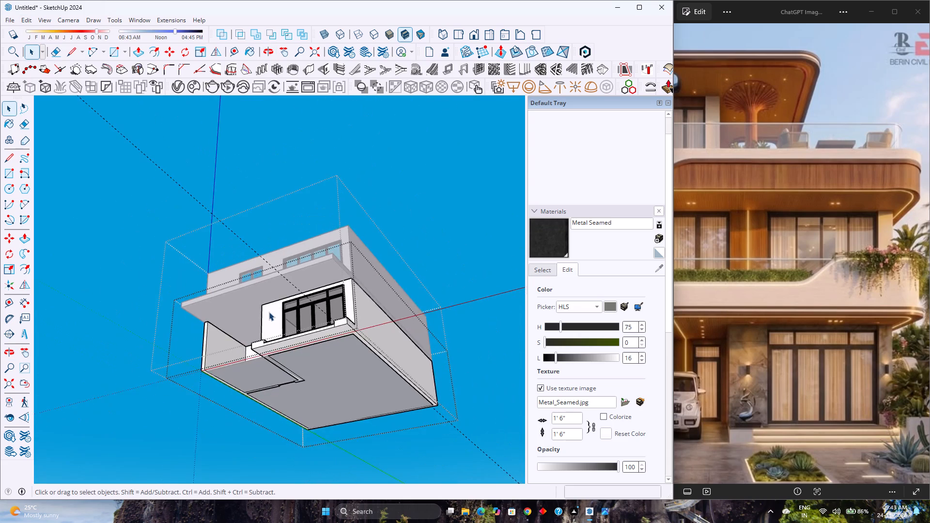
middle_click(272, 325)
middle_drag(272, 329, 471, 506)
scroll(412, 391, up, 4)
click(474, 330)
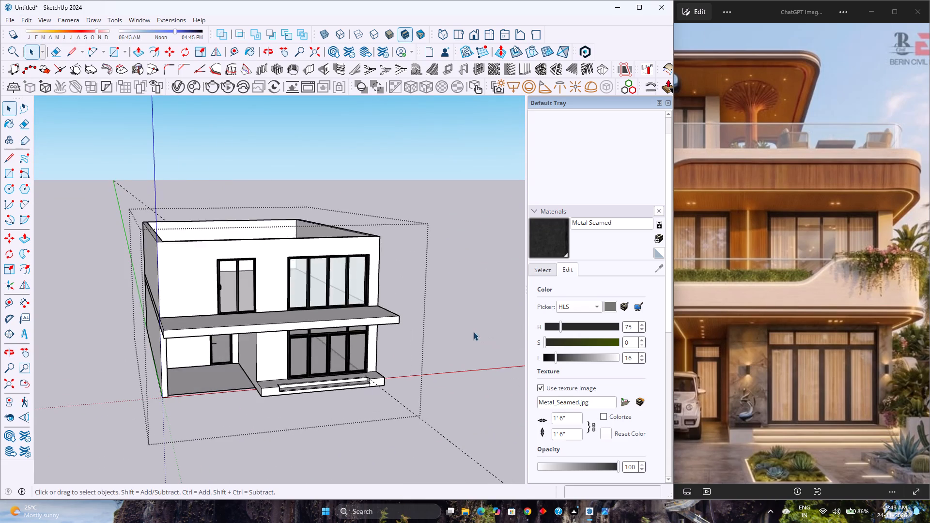
scroll(404, 349, up, 4)
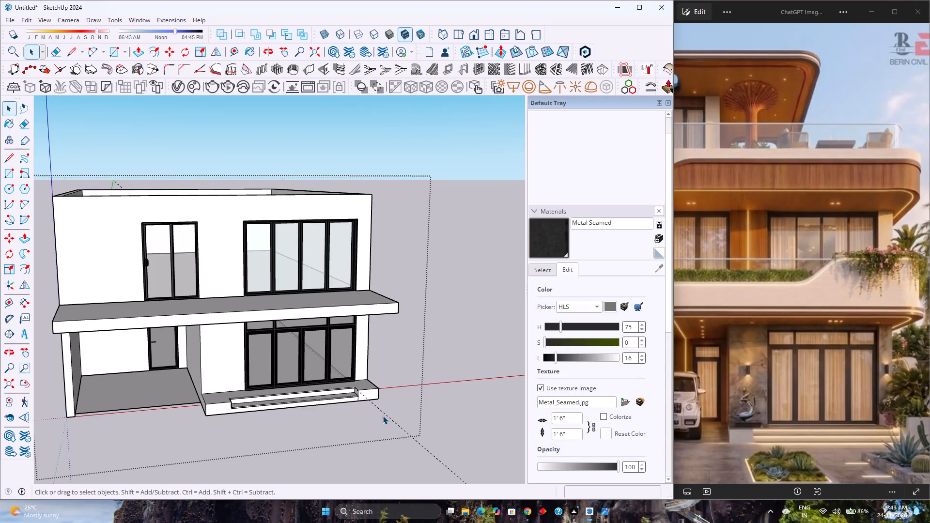
click(383, 415)
click(385, 415)
double_click(385, 415)
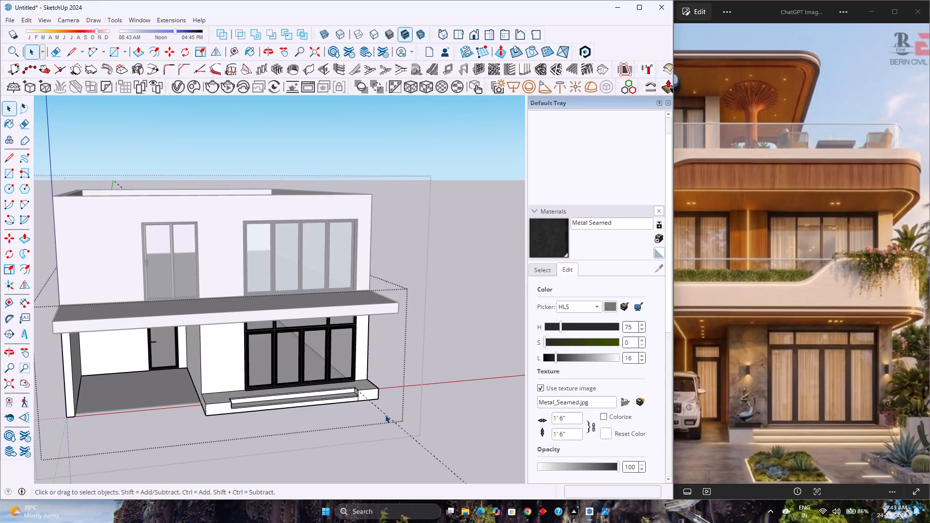
key(Delete)
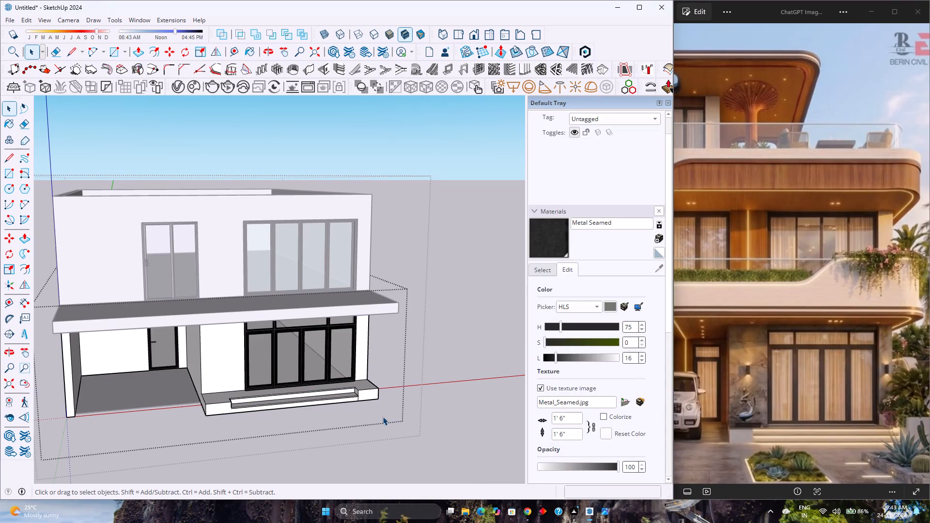
Examine the whole house from below, from the front and from above the open roof.
scroll(383, 416, down, 4)
click(437, 360)
middle_drag(442, 359, 420, 358)
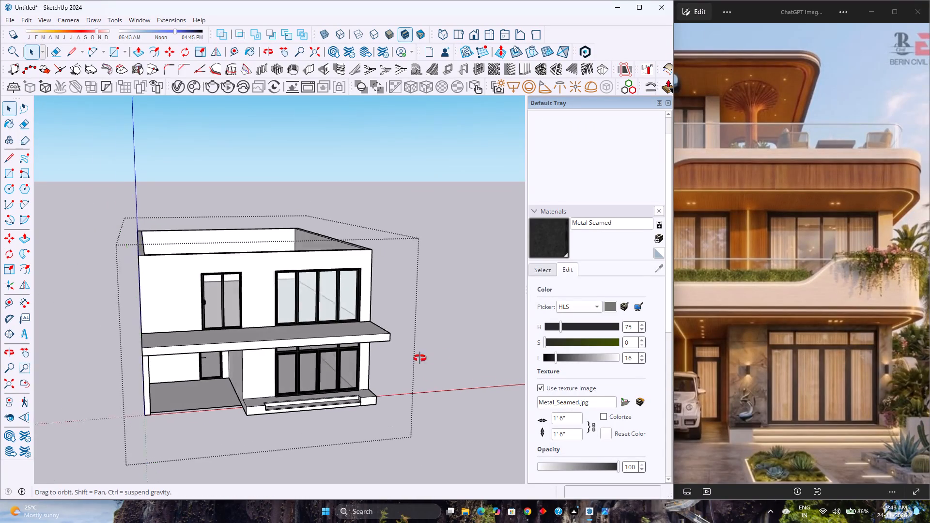
middle_drag(420, 358, 301, 268)
middle_click(301, 268)
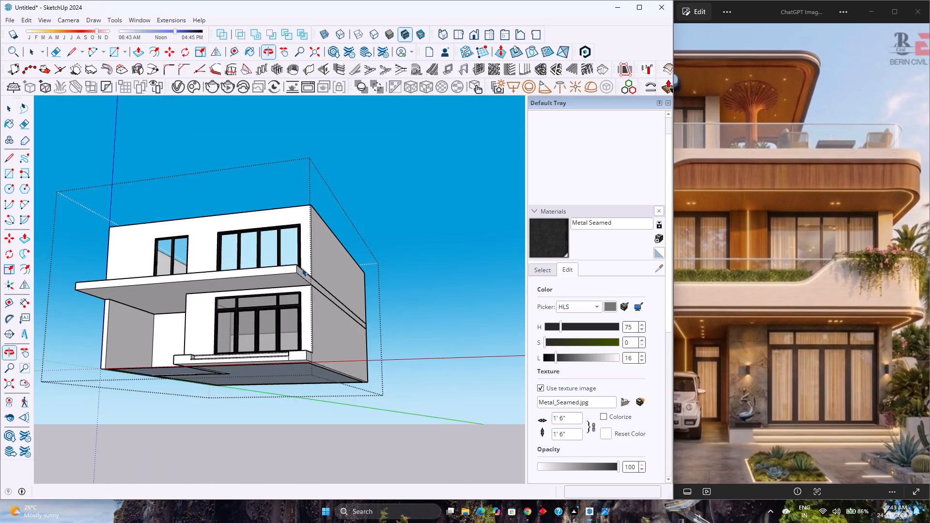
scroll(304, 268, down, 4)
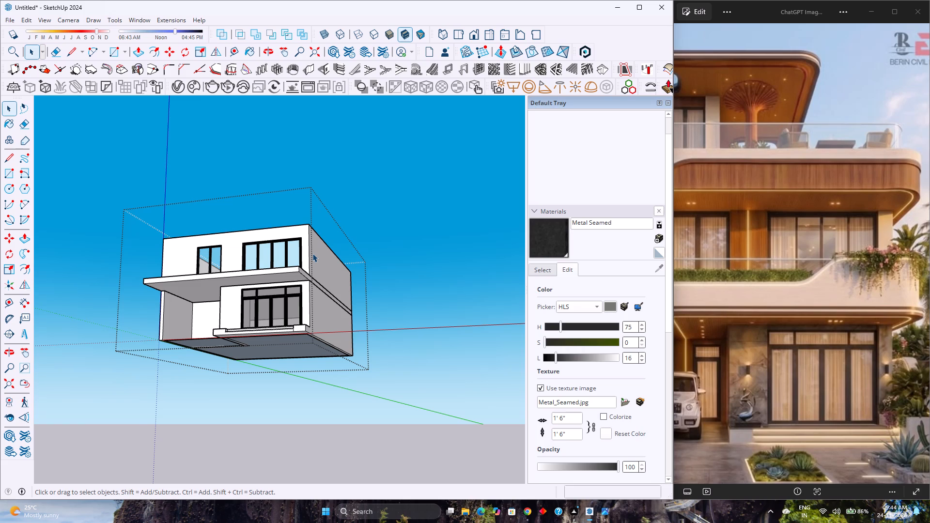
scroll(311, 260, up, 1)
scroll(316, 257, down, 5)
scroll(294, 250, up, 6)
middle_drag(280, 246, 393, 302)
middle_click(393, 302)
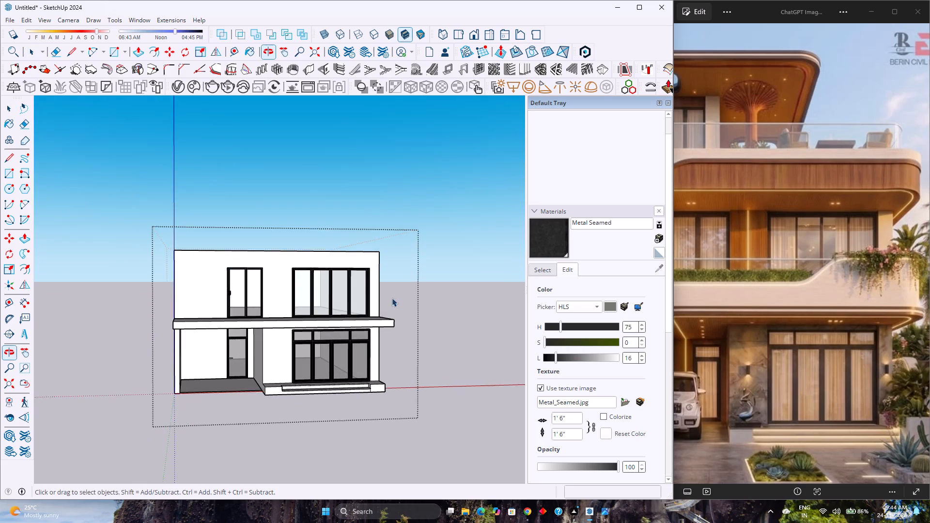
scroll(383, 291, down, 4)
scroll(210, 291, up, 4)
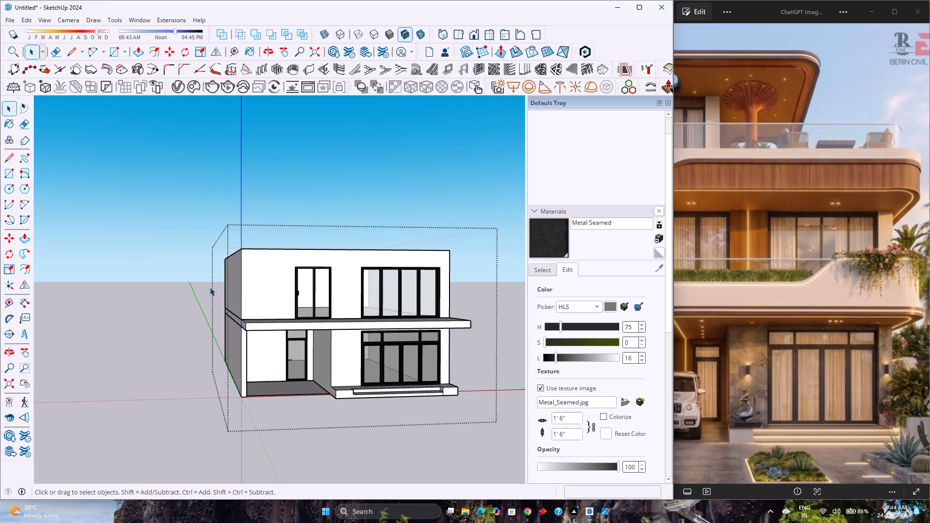
scroll(210, 287, down, 4)
scroll(210, 287, up, 4)
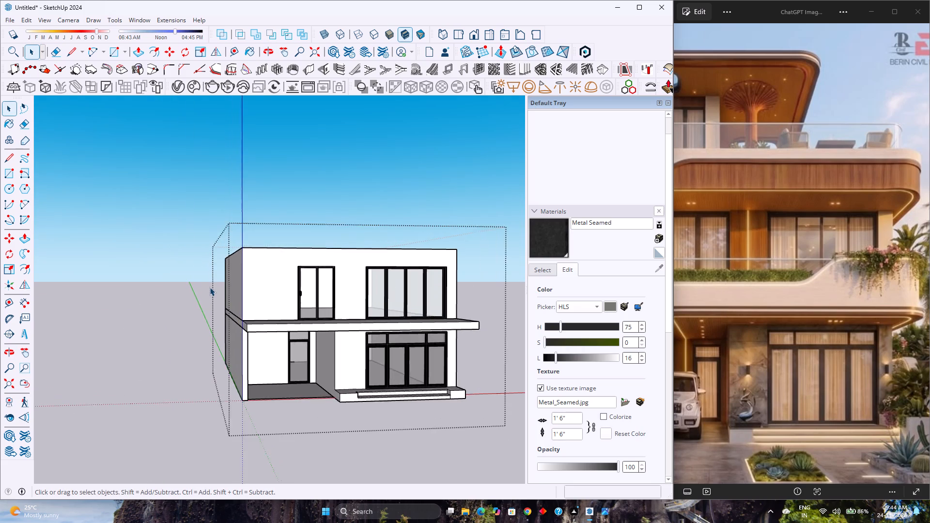
scroll(210, 287, down, 4)
scroll(211, 289, up, 4)
scroll(211, 289, down, 4)
scroll(211, 289, up, 3)
scroll(207, 288, down, 3)
scroll(207, 288, up, 4)
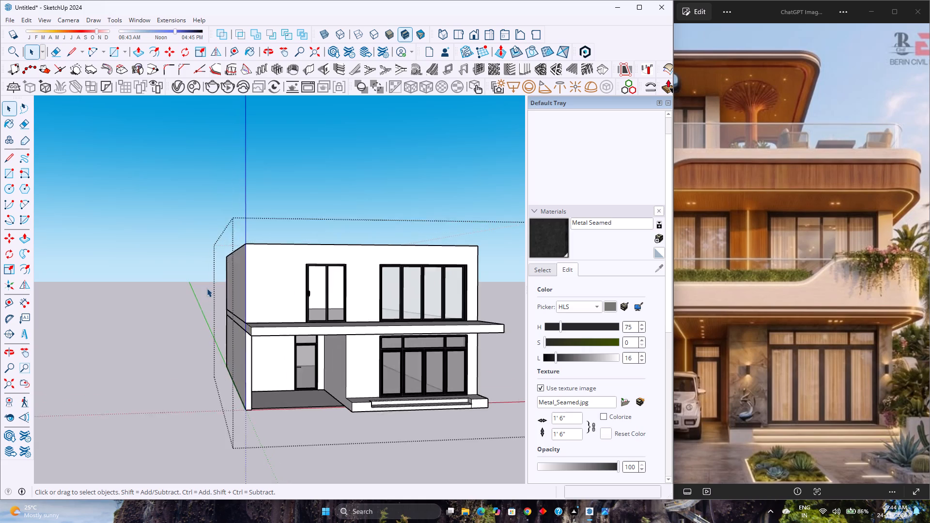
scroll(207, 288, down, 4)
scroll(207, 289, up, 4)
scroll(207, 289, down, 4)
scroll(204, 294, up, 4)
middle_drag(232, 318, 250, 330)
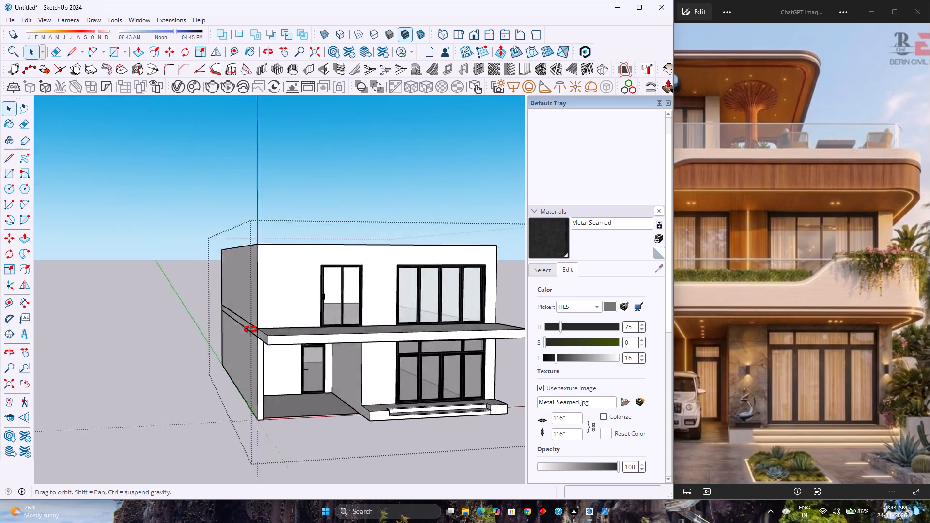
middle_drag(250, 330, 57, 374)
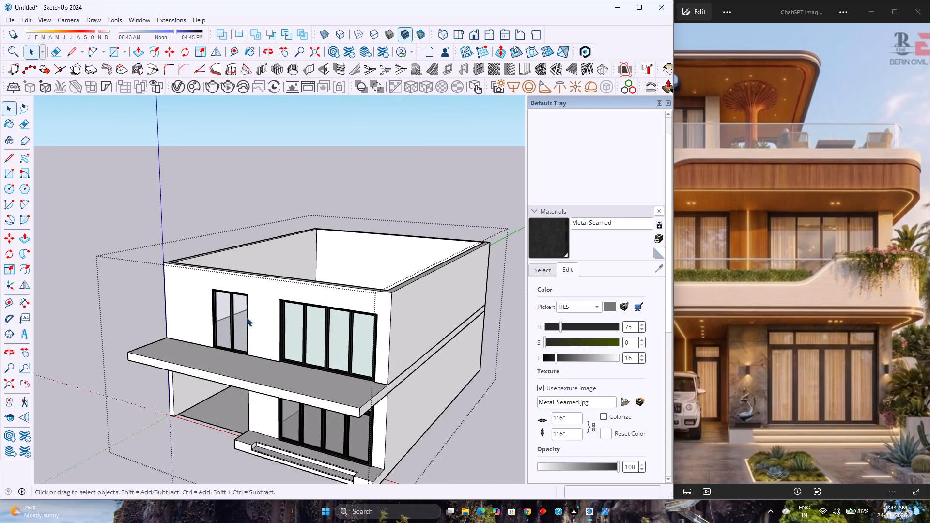
scroll(247, 318, down, 3)
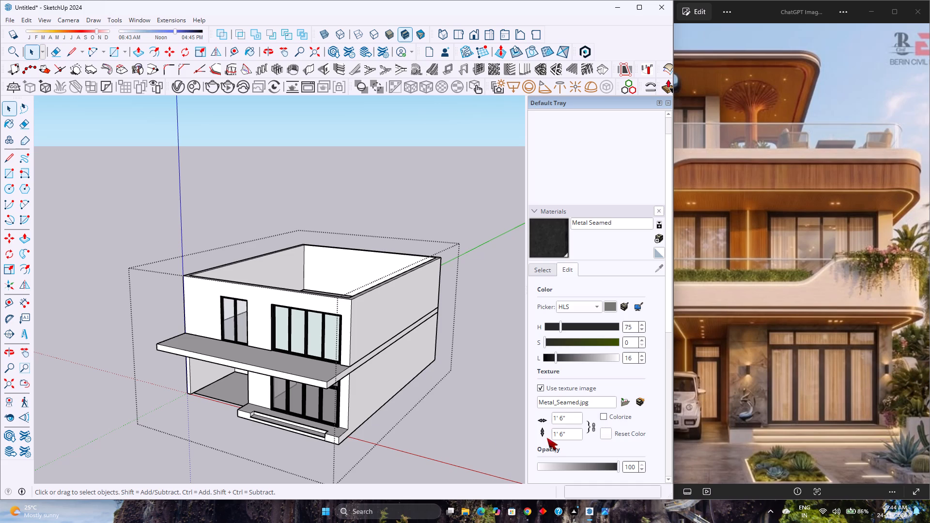
Open the ground-floor group and erase the vertical seam edge between the lower step's riser and the right end section.
scroll(276, 448, up, 2)
middle_drag(276, 448, 367, 423)
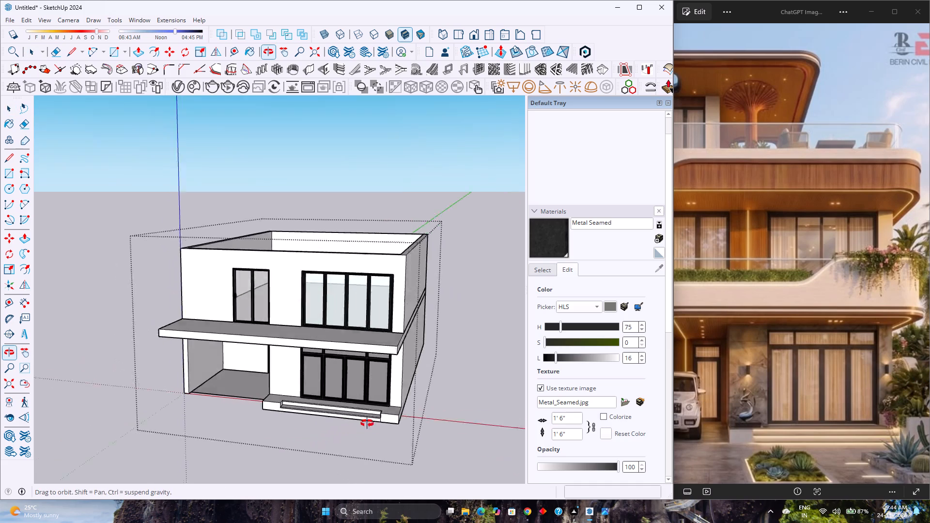
middle_drag(367, 423, 393, 417)
scroll(363, 422, up, 5)
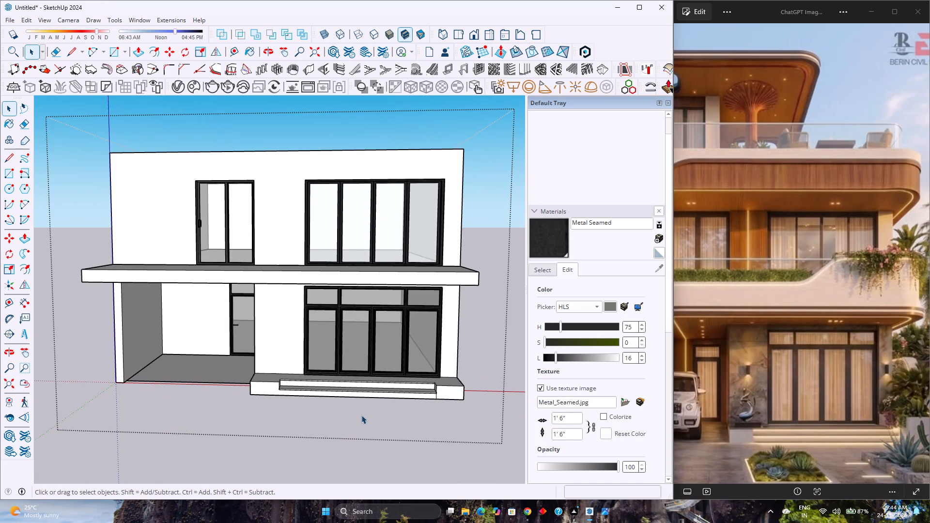
double_click(447, 390)
scroll(447, 390, up, 4)
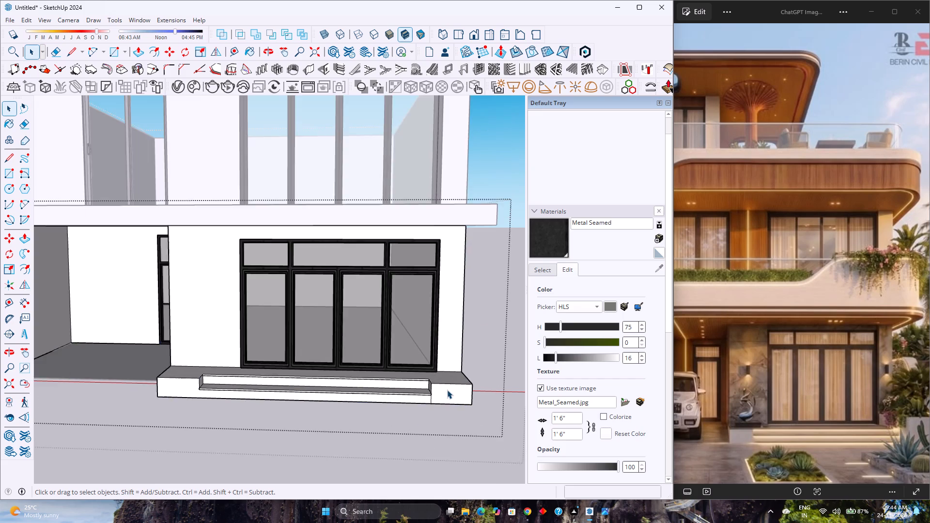
scroll(447, 390, up, 9)
click(422, 401)
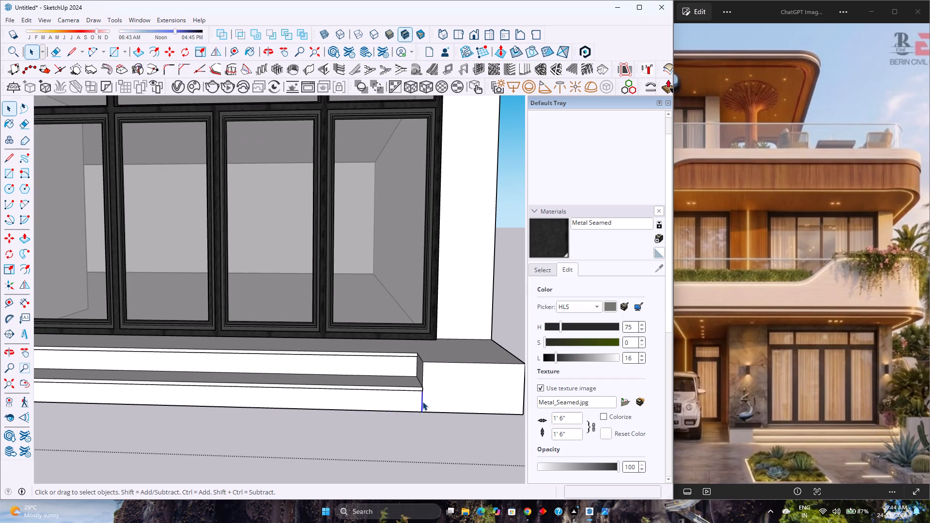
key(Delete)
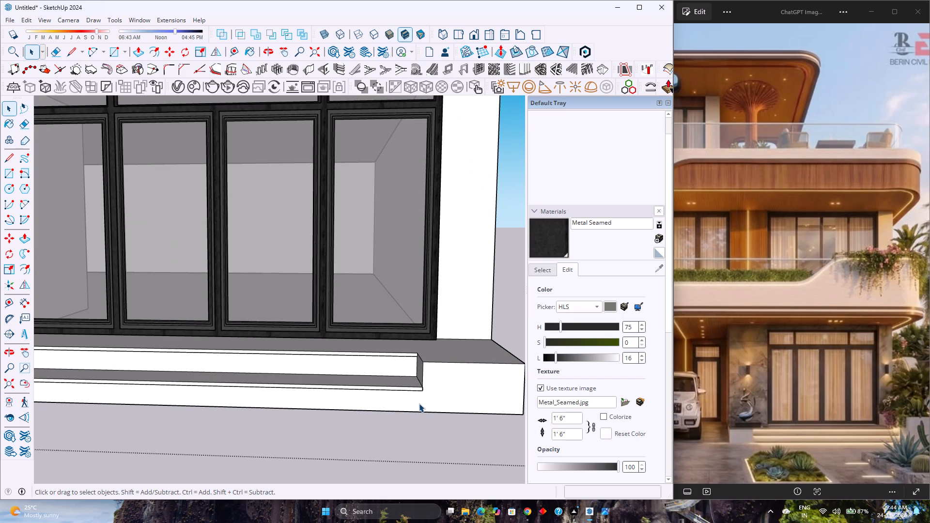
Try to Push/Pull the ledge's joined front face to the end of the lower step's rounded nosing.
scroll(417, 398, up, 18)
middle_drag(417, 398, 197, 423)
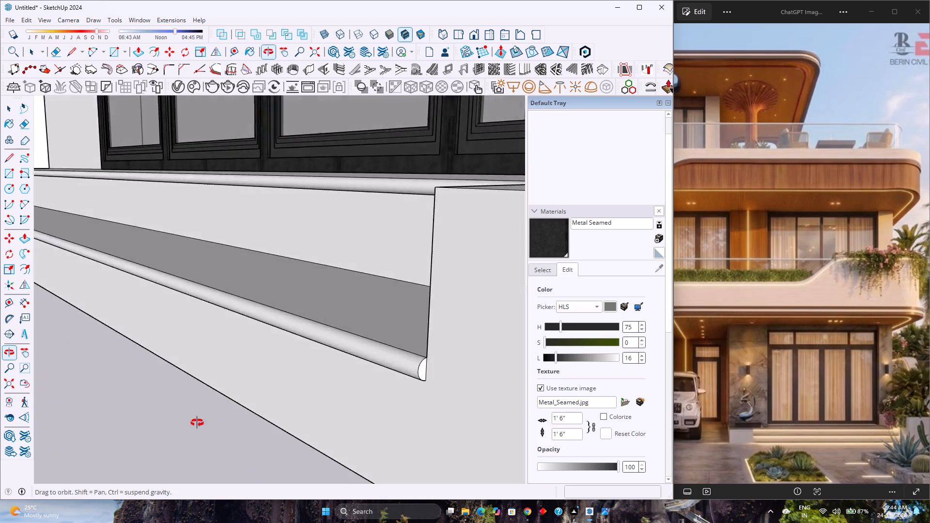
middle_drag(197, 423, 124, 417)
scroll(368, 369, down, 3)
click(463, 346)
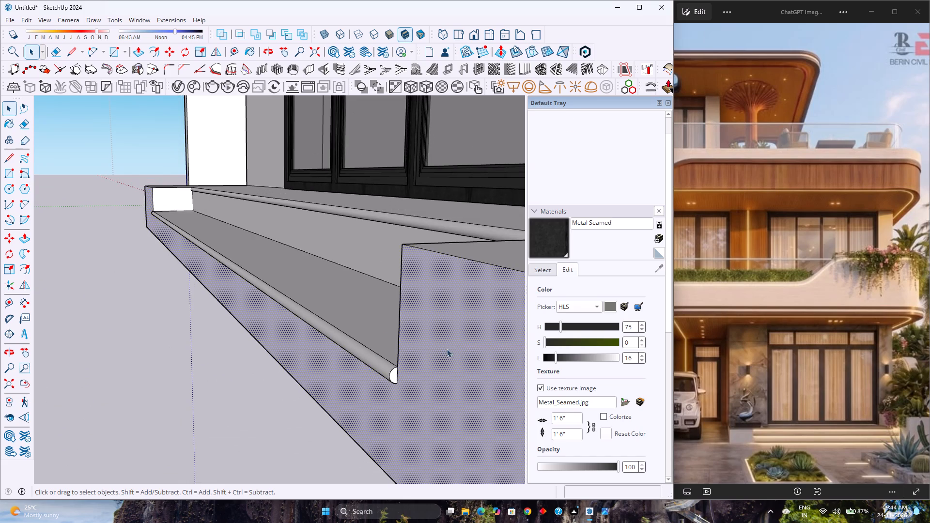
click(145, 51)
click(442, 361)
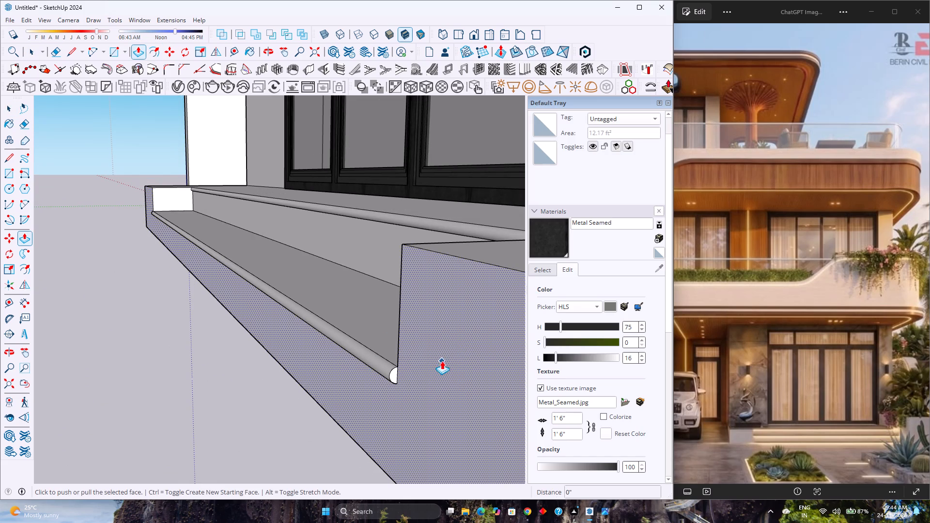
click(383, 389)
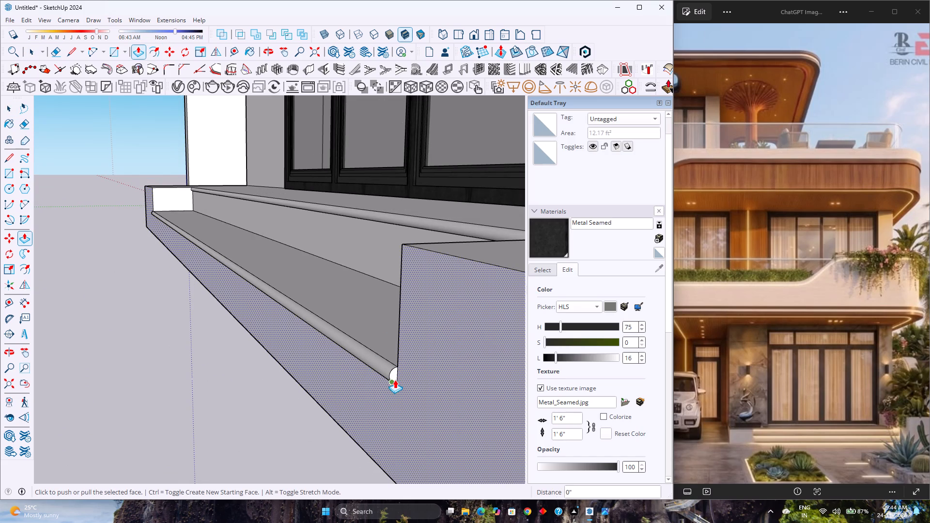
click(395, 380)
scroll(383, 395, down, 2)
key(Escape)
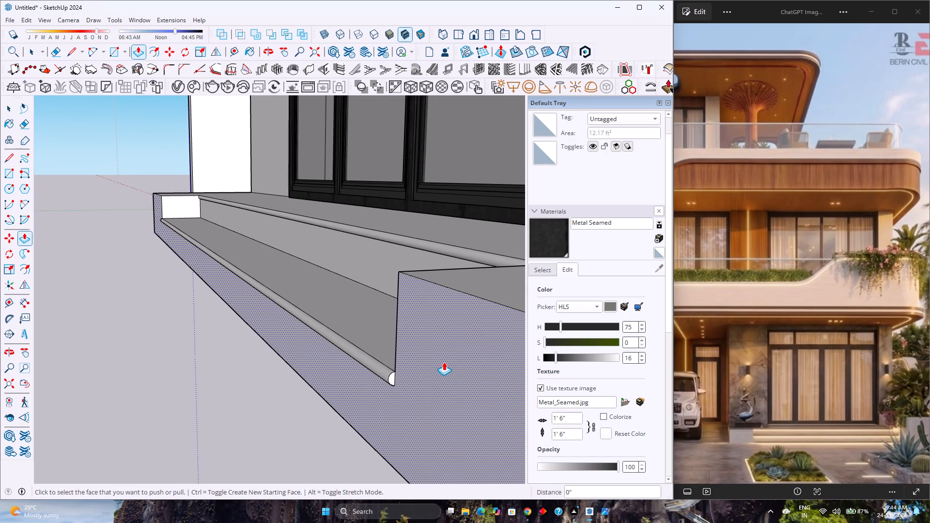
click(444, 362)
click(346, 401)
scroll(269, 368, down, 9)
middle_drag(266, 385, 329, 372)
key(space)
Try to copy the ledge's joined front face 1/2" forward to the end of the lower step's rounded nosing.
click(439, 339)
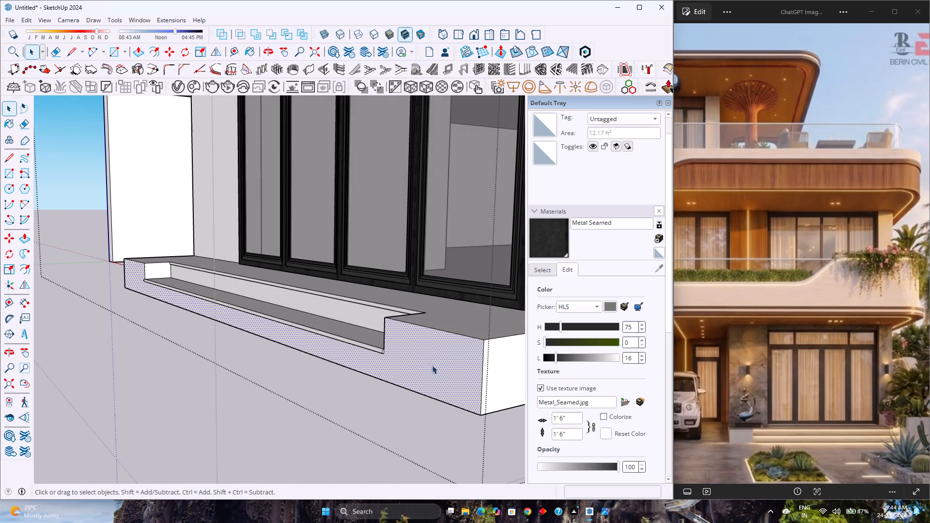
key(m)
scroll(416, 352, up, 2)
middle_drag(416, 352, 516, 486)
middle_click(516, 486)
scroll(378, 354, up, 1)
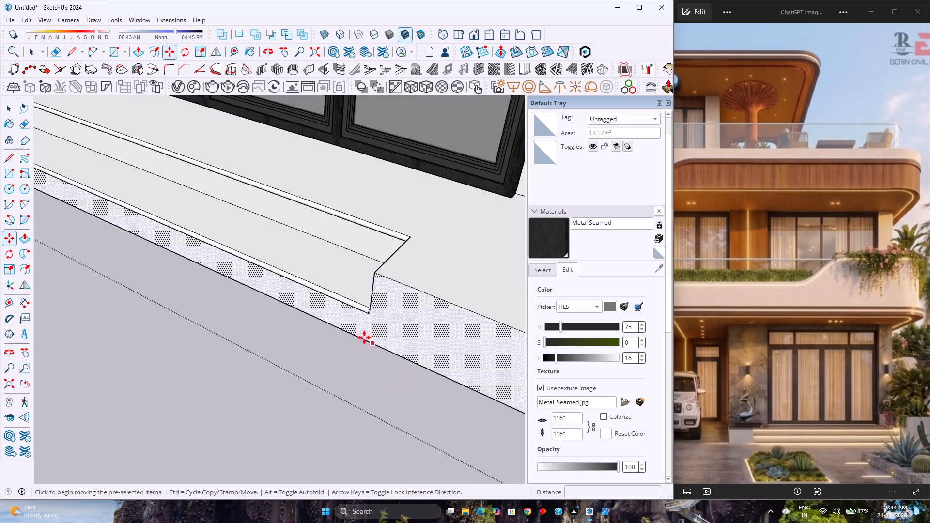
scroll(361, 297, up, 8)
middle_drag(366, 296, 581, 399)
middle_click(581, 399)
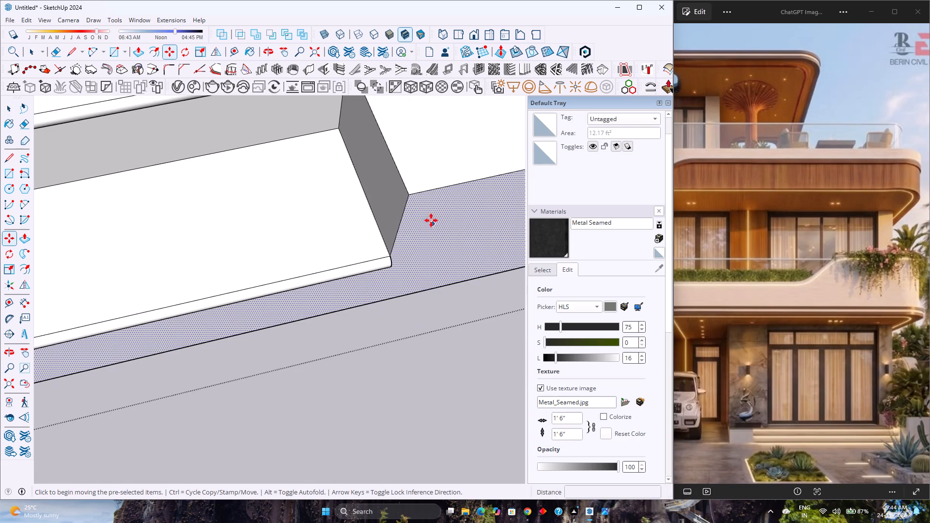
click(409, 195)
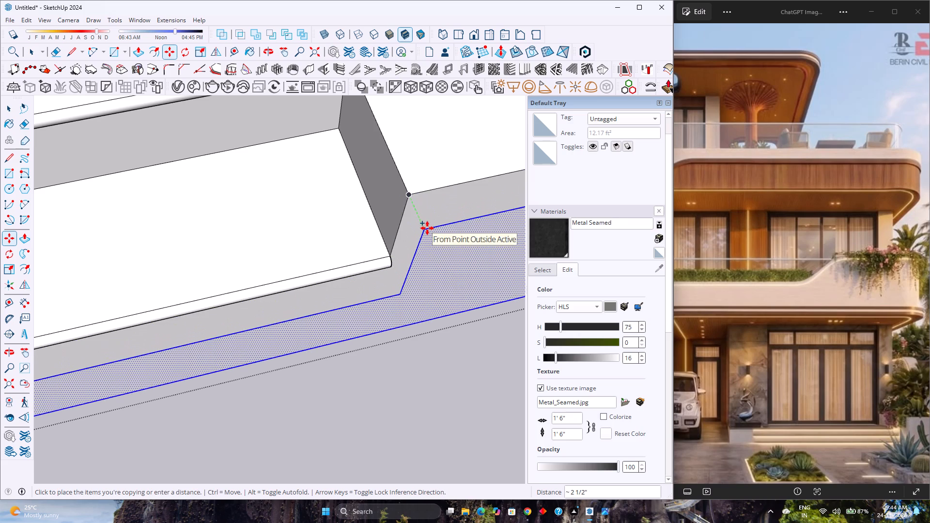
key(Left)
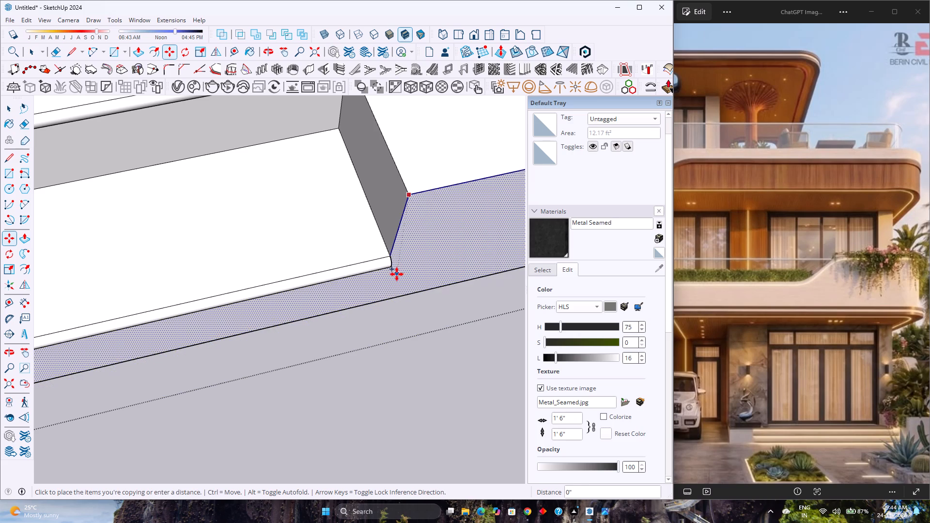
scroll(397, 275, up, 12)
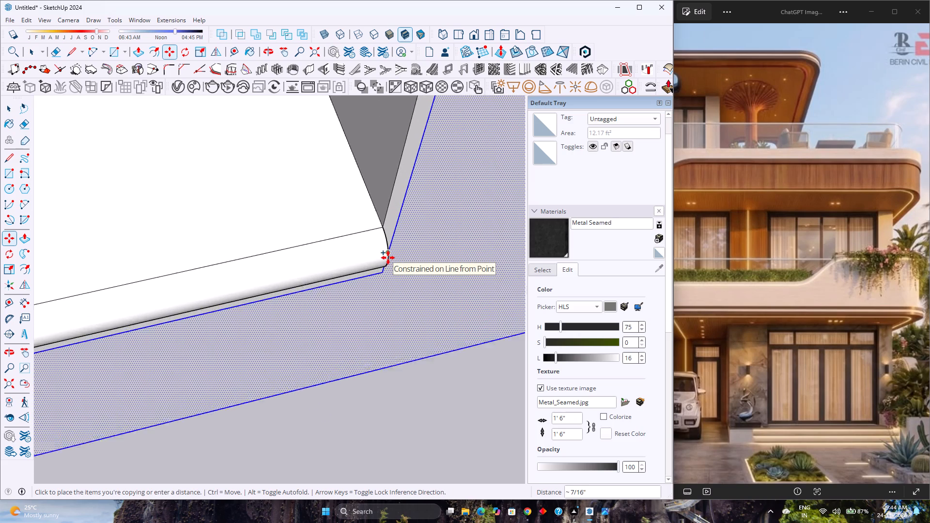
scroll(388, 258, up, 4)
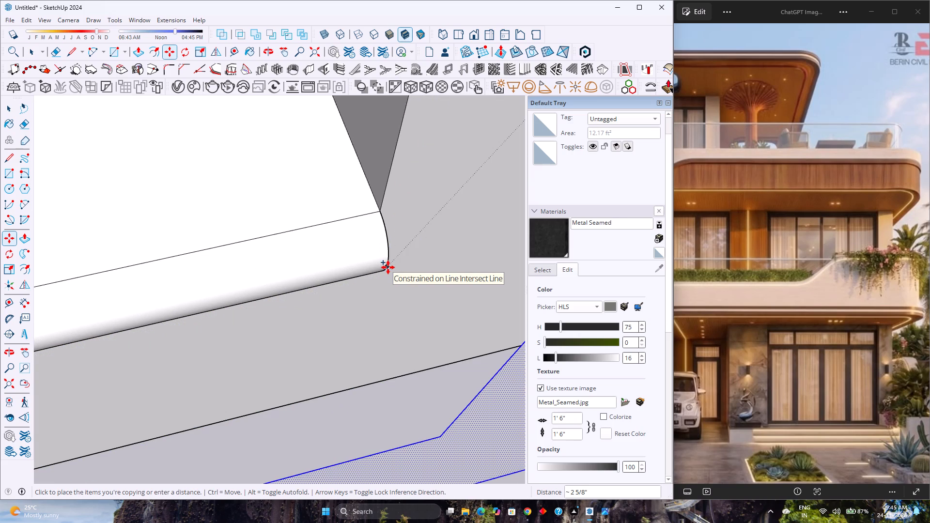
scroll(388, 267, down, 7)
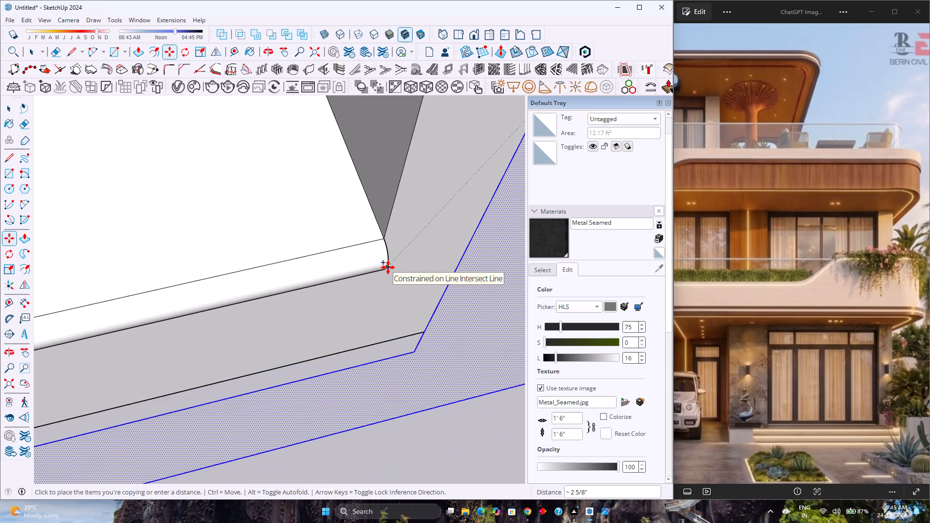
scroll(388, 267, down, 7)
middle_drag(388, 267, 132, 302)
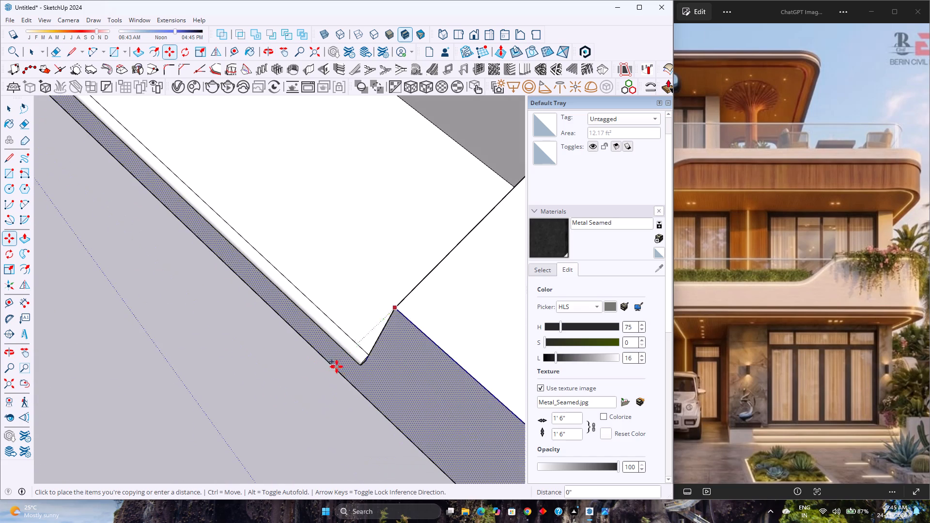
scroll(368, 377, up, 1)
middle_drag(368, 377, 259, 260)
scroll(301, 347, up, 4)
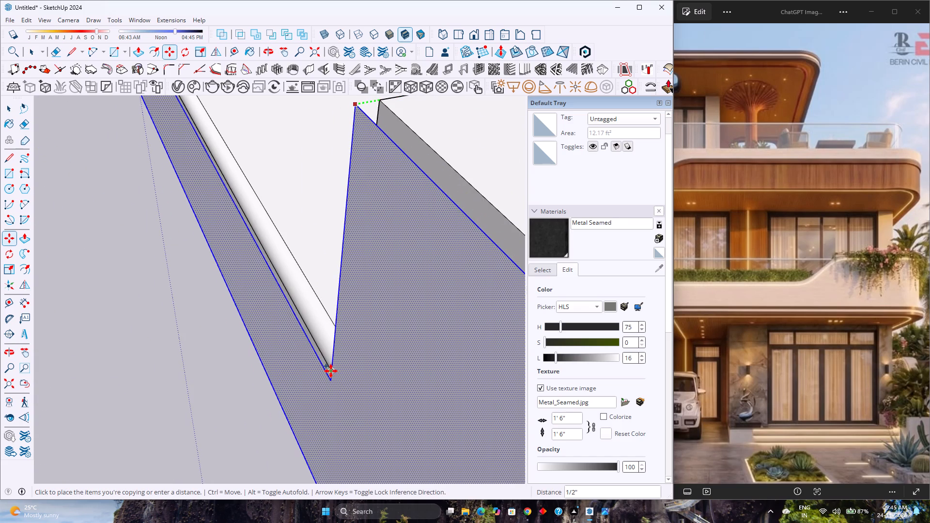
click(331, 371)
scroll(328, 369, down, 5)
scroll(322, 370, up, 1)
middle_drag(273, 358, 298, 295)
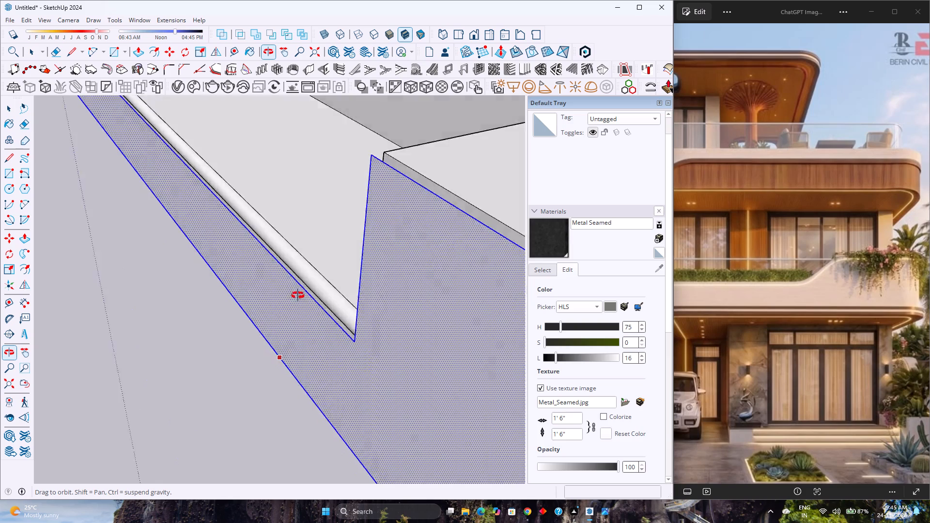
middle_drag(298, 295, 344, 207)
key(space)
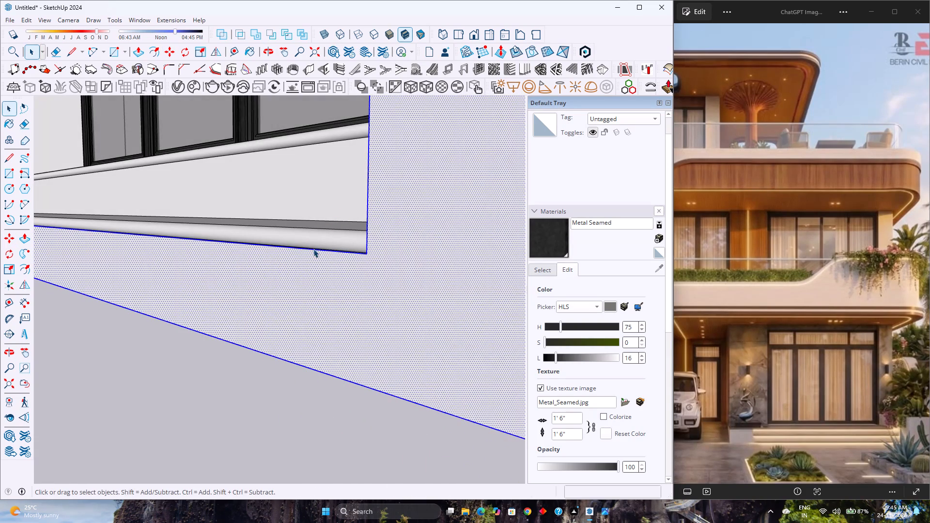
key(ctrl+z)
Examine the stepped ledge and its front face up close, and the whole house from the front.
scroll(294, 287, down, 9)
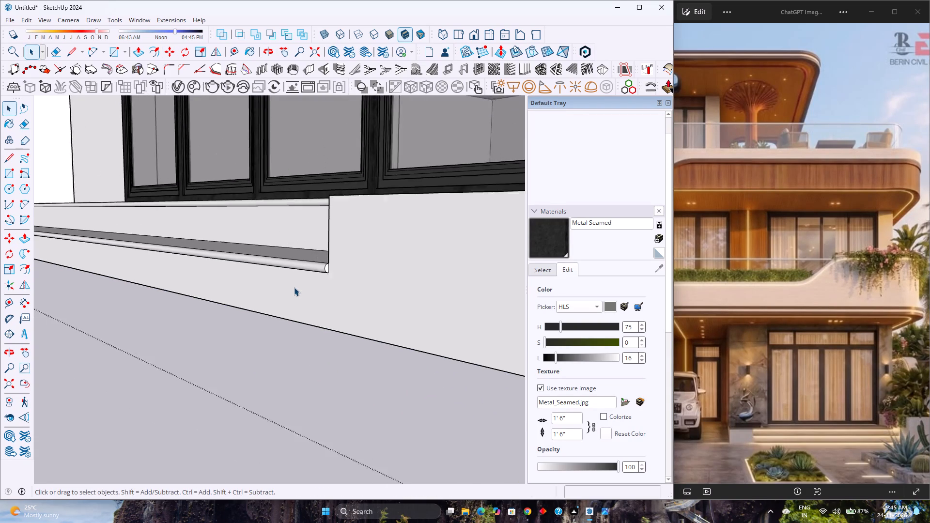
scroll(294, 287, down, 1)
middle_drag(276, 317, 218, 412)
middle_click(218, 412)
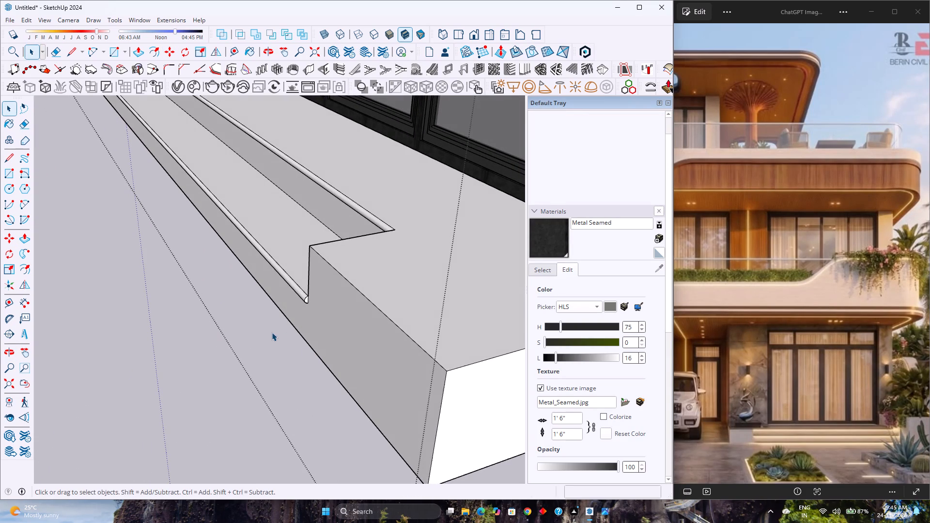
scroll(272, 332, up, 2)
scroll(272, 334, down, 3)
click(380, 341)
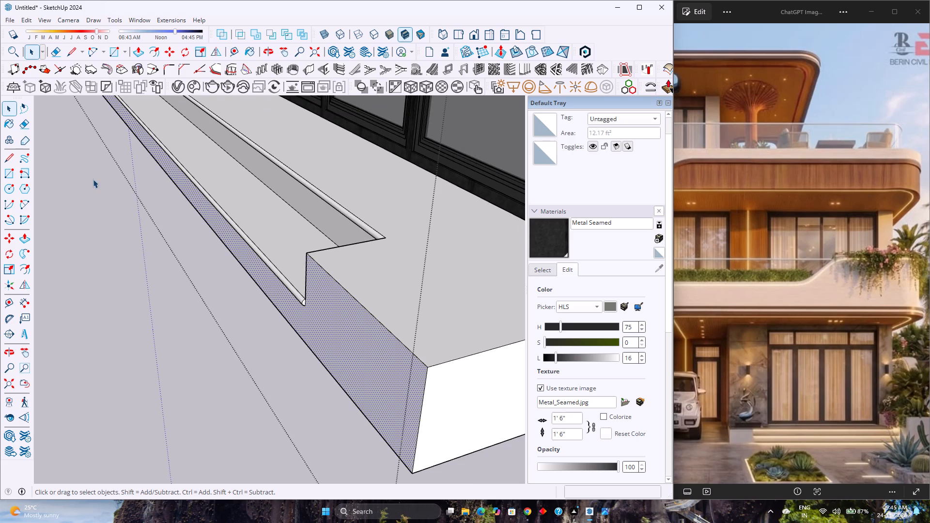
scroll(324, 440, up, 3)
scroll(322, 437, down, 7)
click(231, 392)
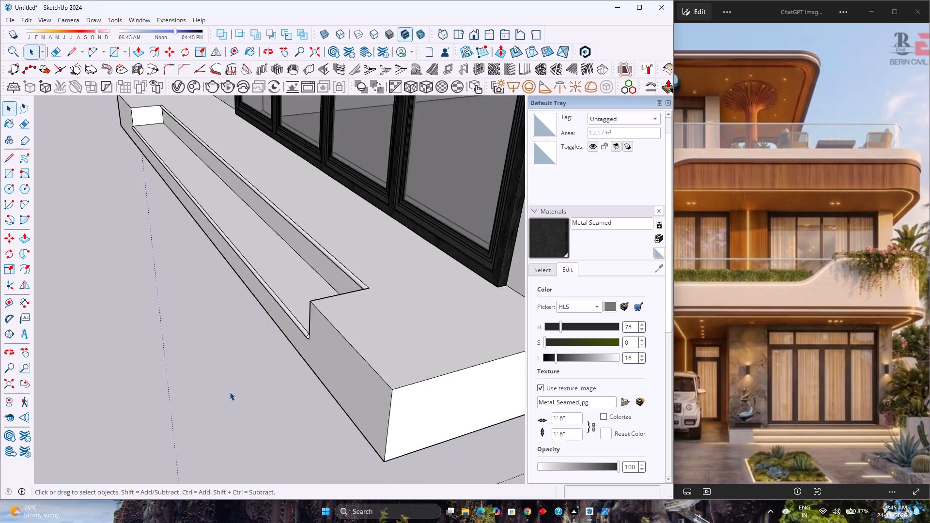
scroll(230, 392, down, 3)
middle_drag(240, 386, 289, 355)
middle_click(289, 355)
scroll(268, 365, down, 4)
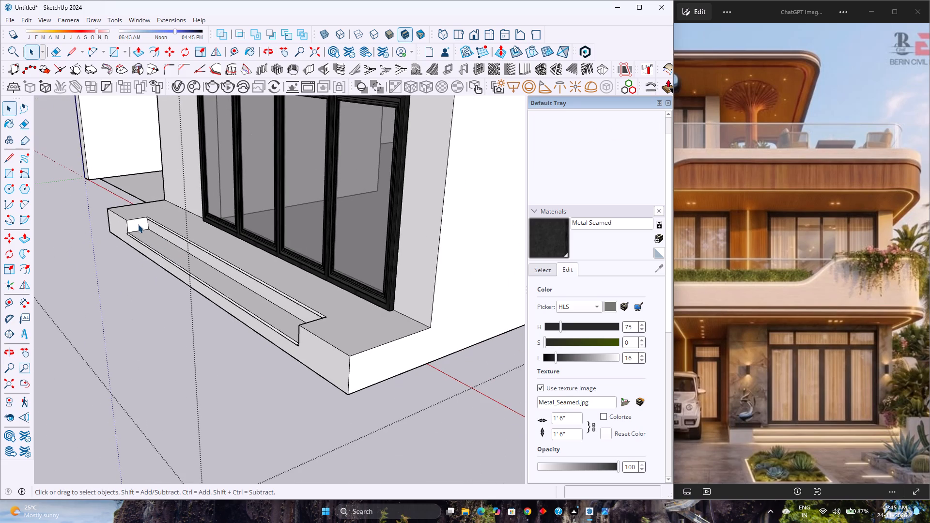
scroll(291, 311, down, 3)
middle_drag(289, 307, 486, 216)
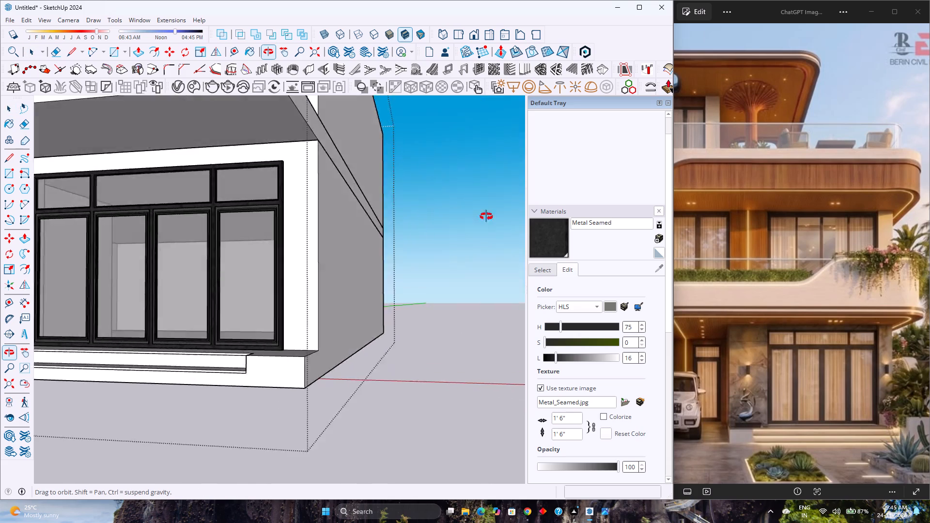
middle_drag(486, 216, 284, 225)
scroll(250, 260, down, 6)
middle_drag(250, 261, 330, 266)
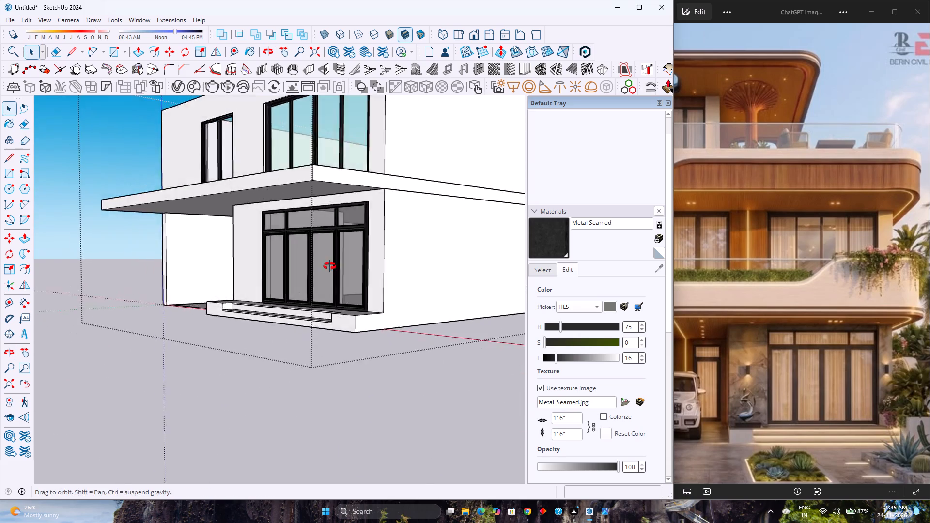
middle_drag(330, 266, 415, 279)
scroll(277, 307, down, 4)
scroll(405, 172, up, 3)
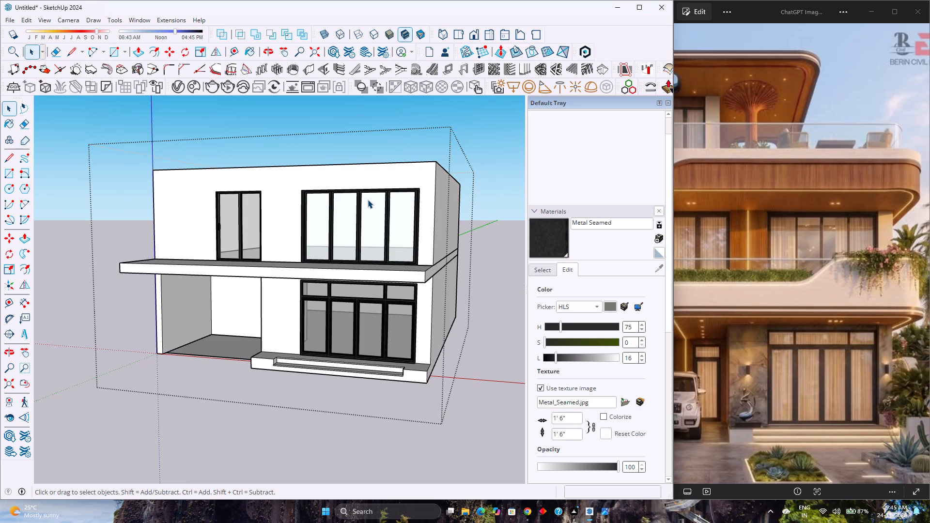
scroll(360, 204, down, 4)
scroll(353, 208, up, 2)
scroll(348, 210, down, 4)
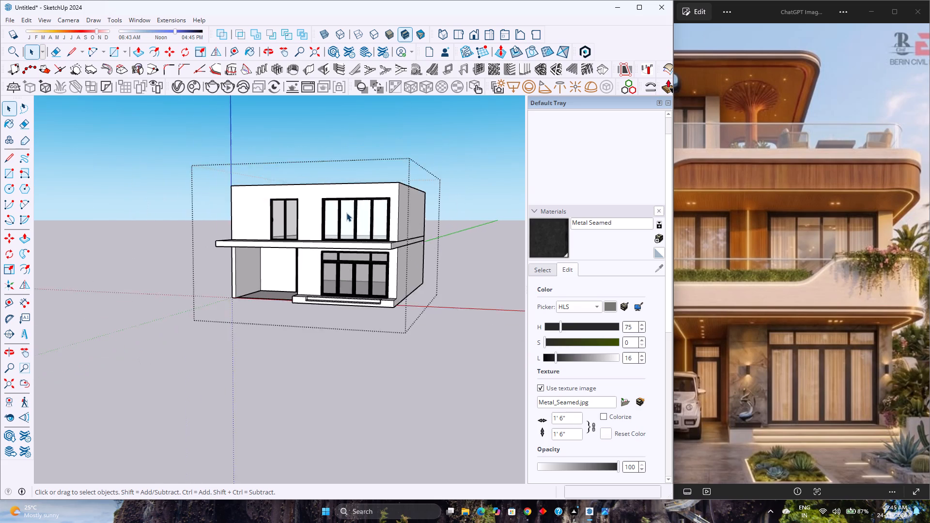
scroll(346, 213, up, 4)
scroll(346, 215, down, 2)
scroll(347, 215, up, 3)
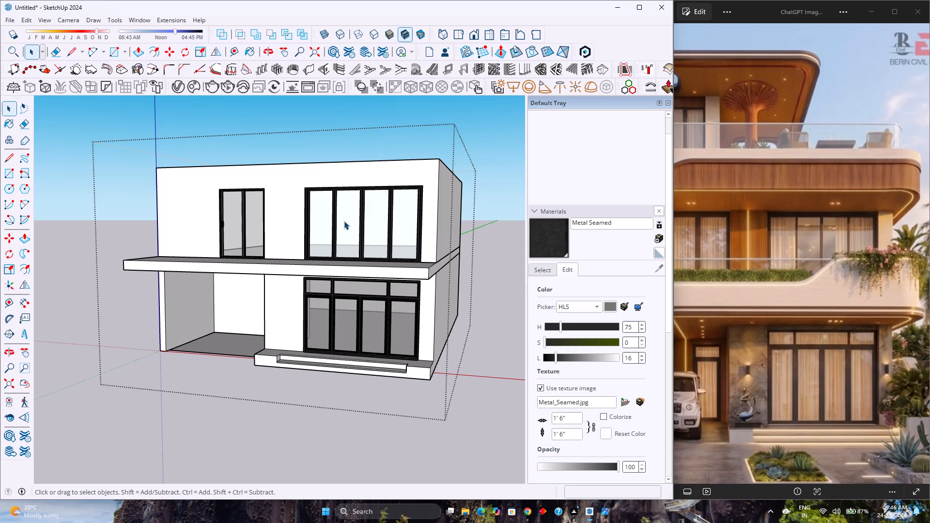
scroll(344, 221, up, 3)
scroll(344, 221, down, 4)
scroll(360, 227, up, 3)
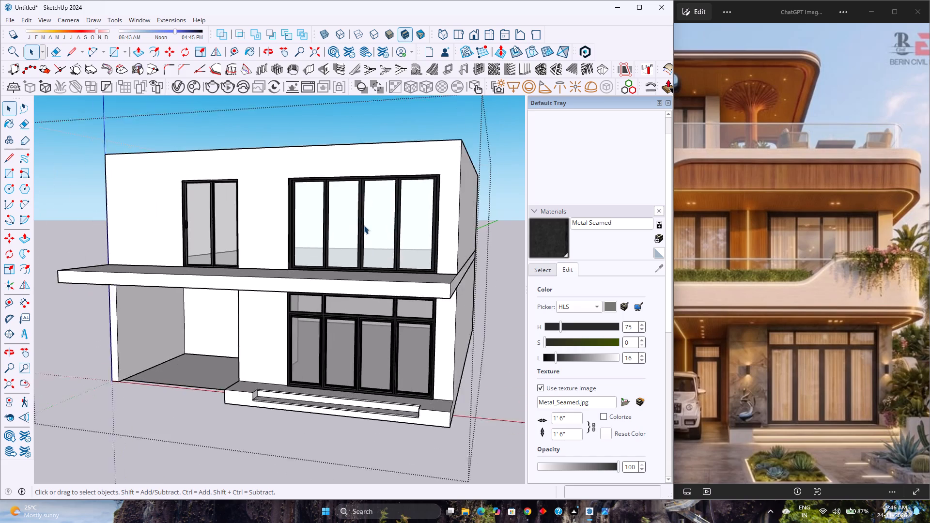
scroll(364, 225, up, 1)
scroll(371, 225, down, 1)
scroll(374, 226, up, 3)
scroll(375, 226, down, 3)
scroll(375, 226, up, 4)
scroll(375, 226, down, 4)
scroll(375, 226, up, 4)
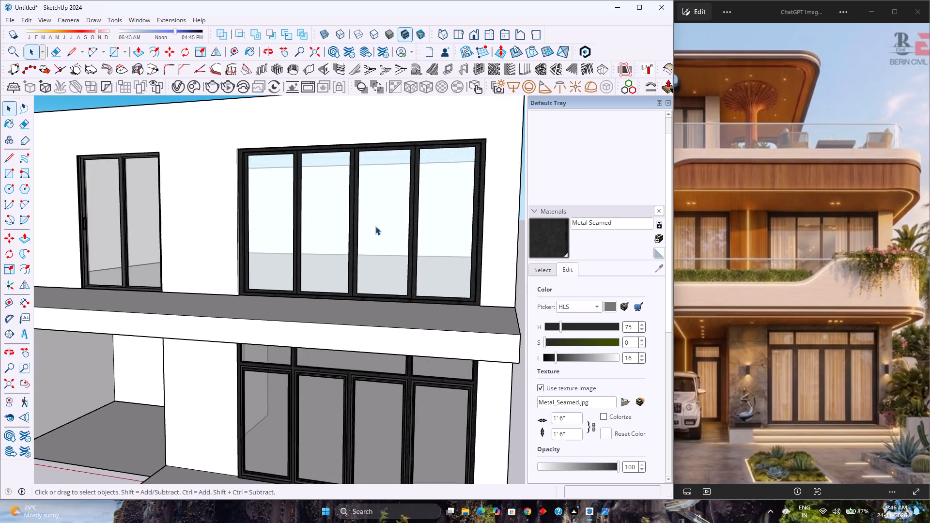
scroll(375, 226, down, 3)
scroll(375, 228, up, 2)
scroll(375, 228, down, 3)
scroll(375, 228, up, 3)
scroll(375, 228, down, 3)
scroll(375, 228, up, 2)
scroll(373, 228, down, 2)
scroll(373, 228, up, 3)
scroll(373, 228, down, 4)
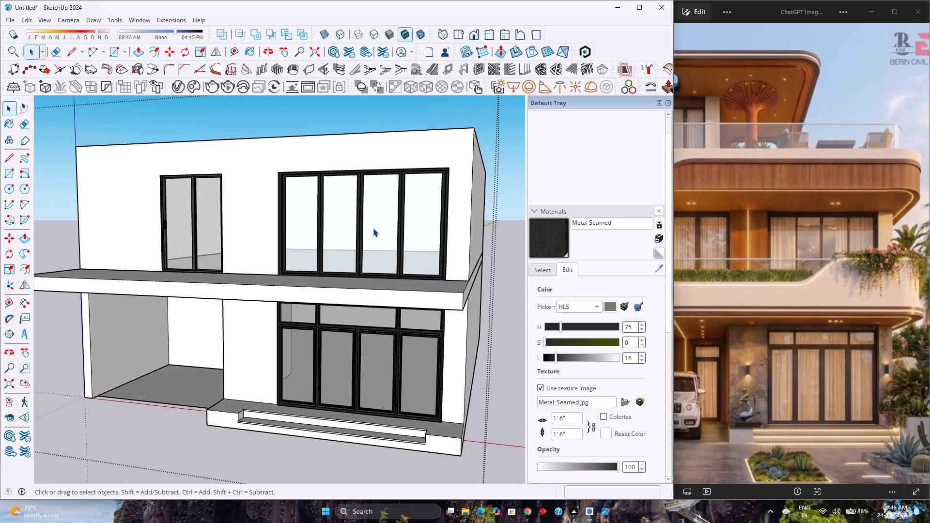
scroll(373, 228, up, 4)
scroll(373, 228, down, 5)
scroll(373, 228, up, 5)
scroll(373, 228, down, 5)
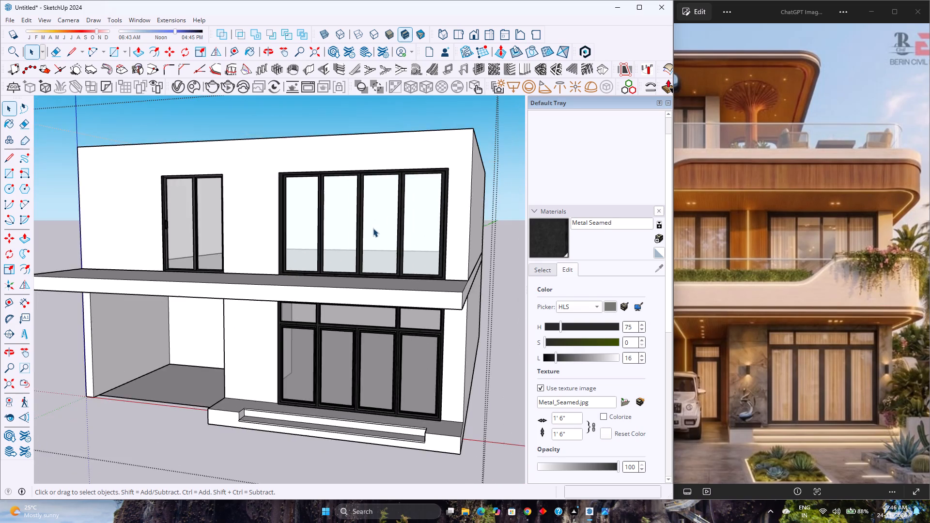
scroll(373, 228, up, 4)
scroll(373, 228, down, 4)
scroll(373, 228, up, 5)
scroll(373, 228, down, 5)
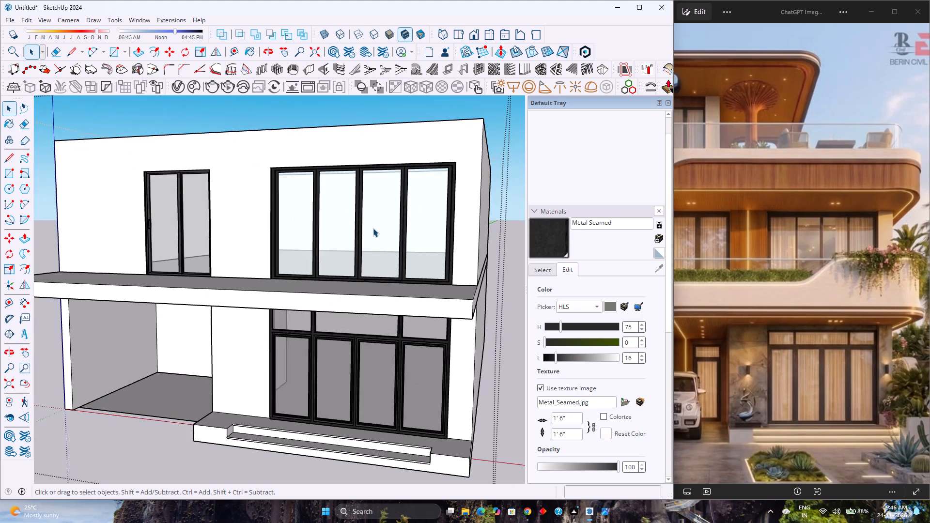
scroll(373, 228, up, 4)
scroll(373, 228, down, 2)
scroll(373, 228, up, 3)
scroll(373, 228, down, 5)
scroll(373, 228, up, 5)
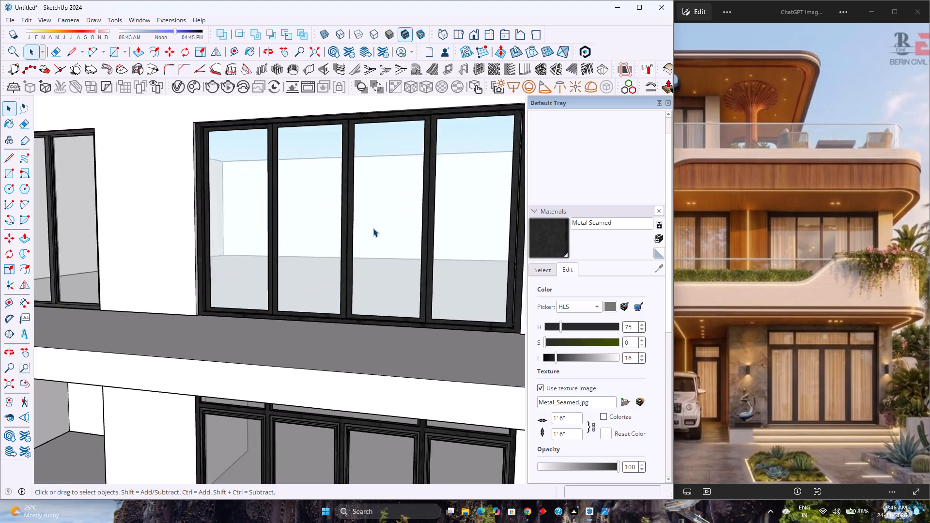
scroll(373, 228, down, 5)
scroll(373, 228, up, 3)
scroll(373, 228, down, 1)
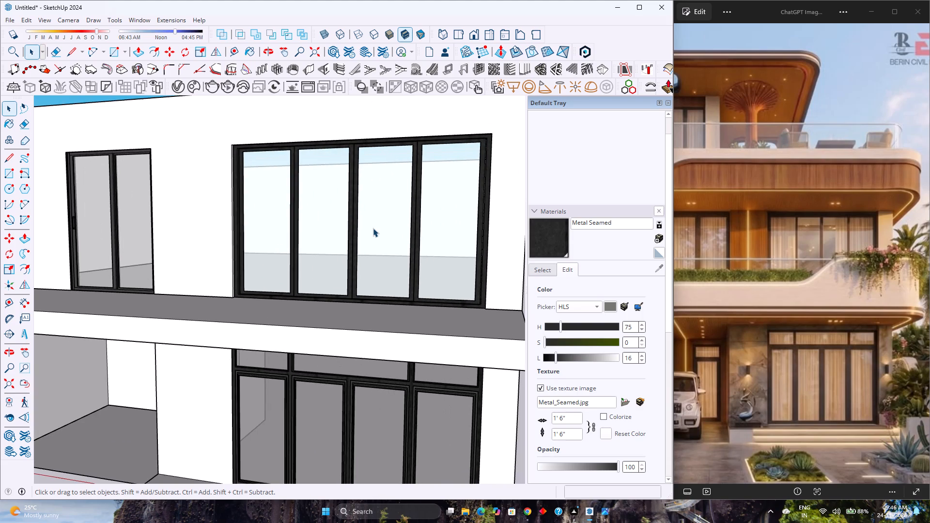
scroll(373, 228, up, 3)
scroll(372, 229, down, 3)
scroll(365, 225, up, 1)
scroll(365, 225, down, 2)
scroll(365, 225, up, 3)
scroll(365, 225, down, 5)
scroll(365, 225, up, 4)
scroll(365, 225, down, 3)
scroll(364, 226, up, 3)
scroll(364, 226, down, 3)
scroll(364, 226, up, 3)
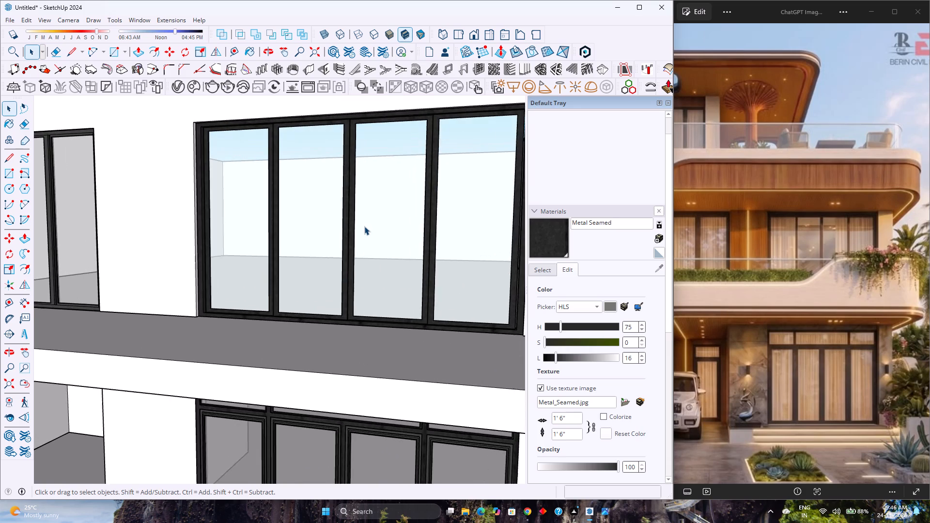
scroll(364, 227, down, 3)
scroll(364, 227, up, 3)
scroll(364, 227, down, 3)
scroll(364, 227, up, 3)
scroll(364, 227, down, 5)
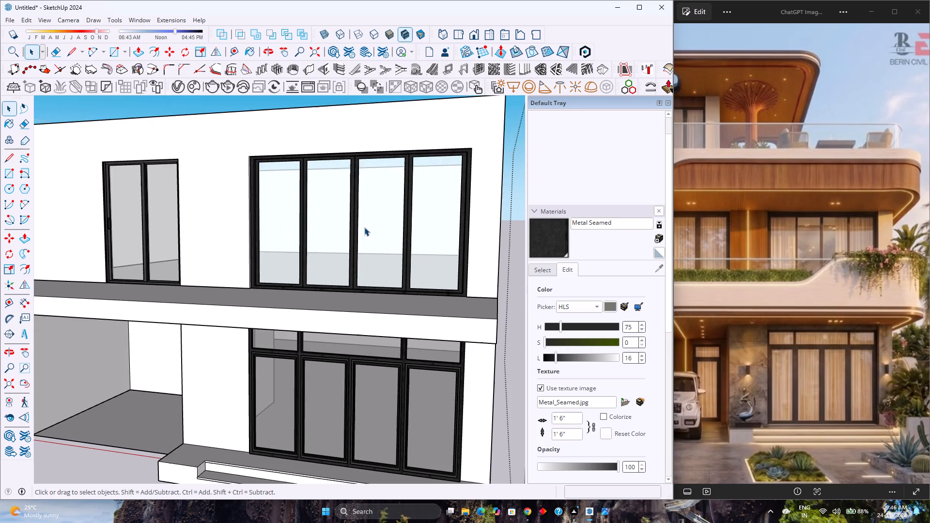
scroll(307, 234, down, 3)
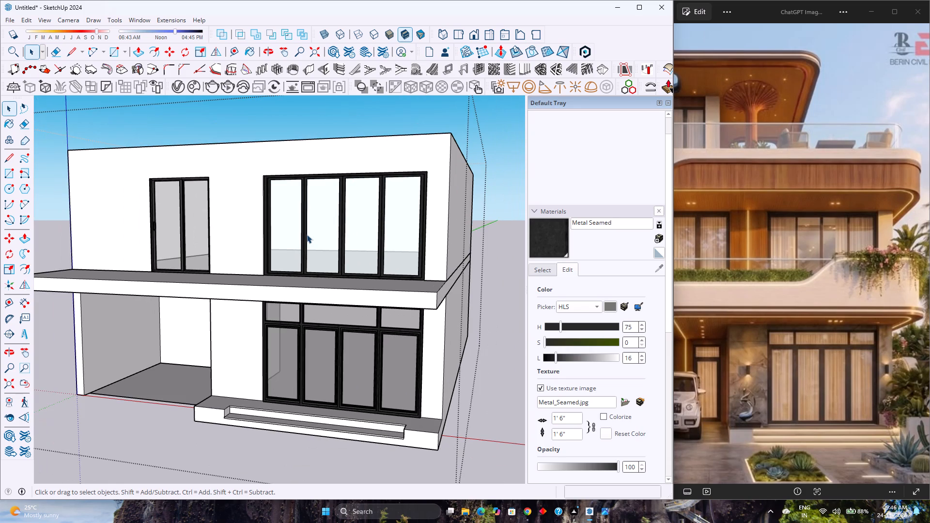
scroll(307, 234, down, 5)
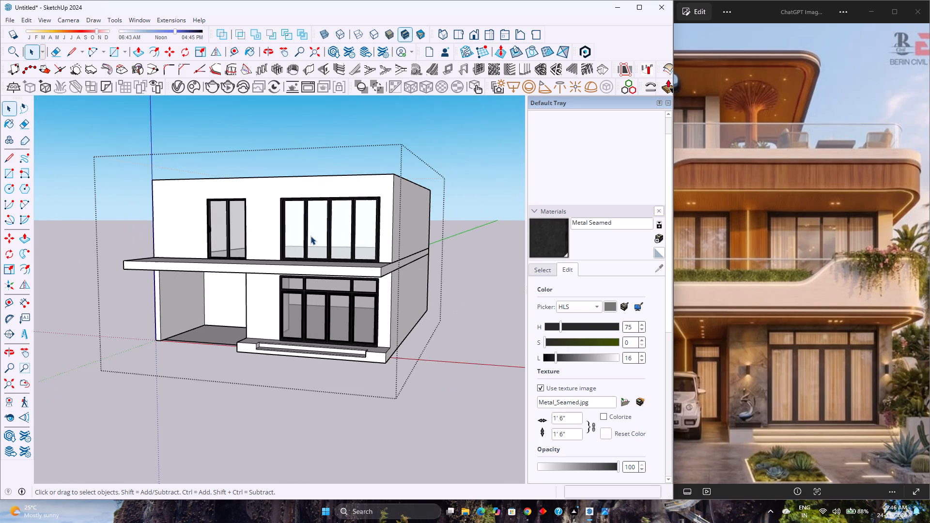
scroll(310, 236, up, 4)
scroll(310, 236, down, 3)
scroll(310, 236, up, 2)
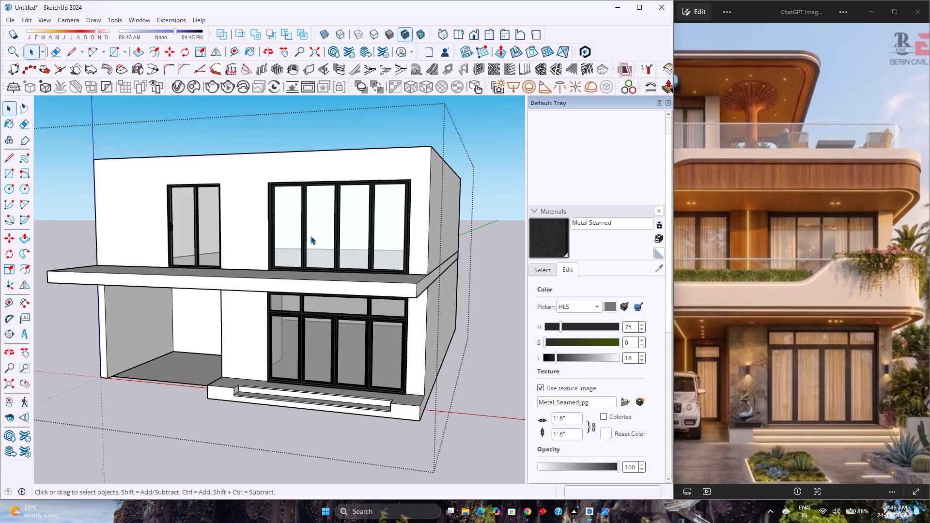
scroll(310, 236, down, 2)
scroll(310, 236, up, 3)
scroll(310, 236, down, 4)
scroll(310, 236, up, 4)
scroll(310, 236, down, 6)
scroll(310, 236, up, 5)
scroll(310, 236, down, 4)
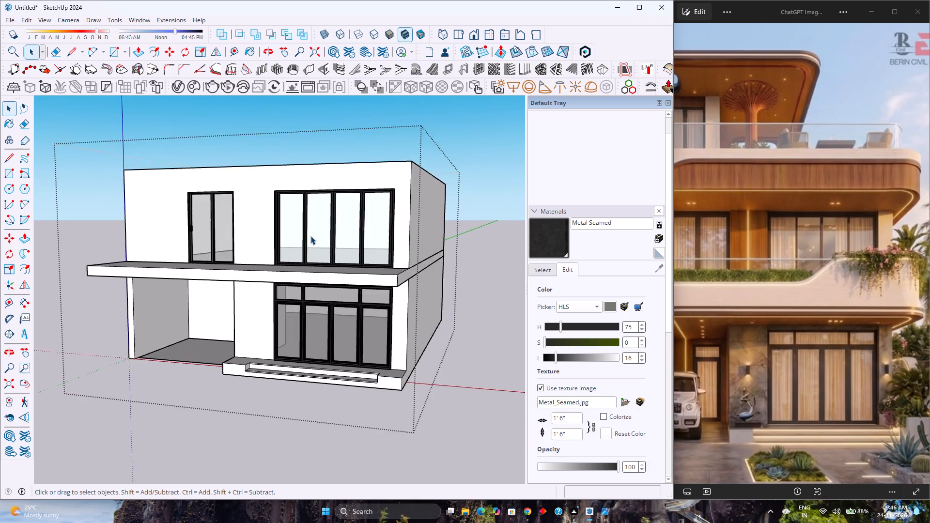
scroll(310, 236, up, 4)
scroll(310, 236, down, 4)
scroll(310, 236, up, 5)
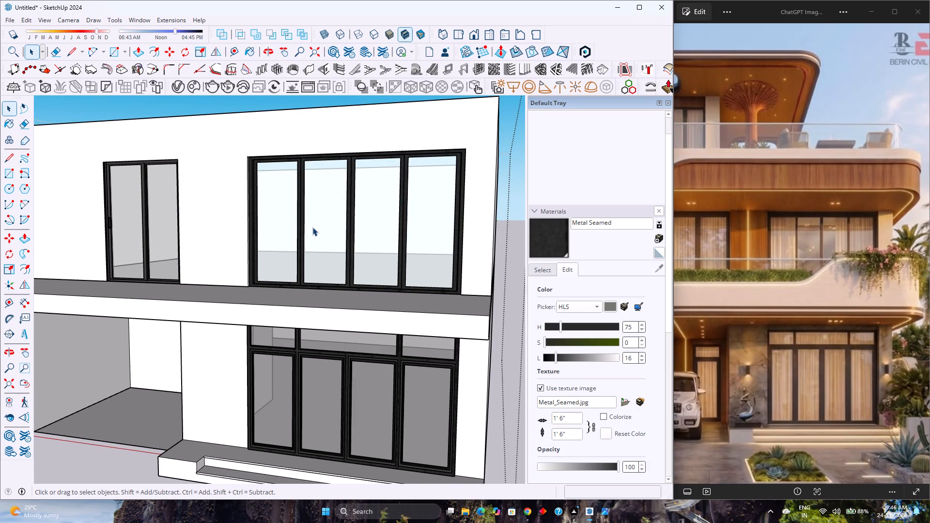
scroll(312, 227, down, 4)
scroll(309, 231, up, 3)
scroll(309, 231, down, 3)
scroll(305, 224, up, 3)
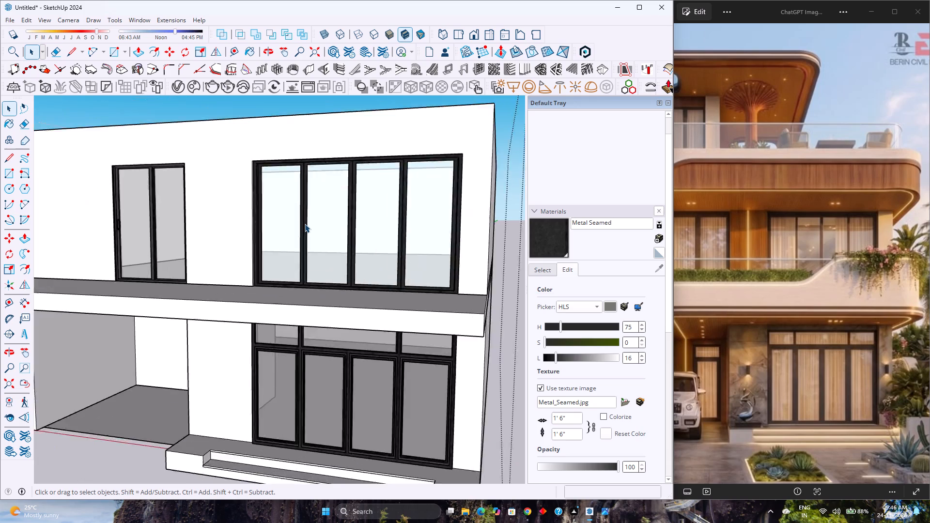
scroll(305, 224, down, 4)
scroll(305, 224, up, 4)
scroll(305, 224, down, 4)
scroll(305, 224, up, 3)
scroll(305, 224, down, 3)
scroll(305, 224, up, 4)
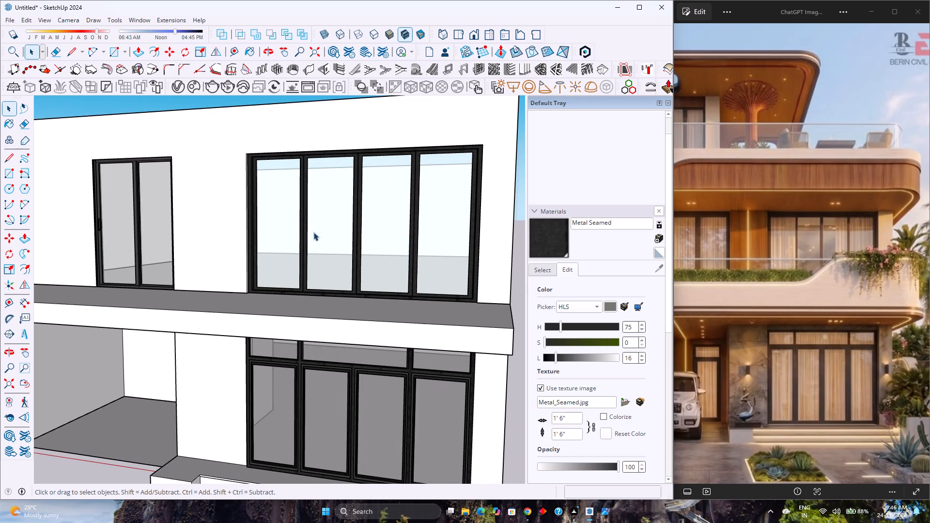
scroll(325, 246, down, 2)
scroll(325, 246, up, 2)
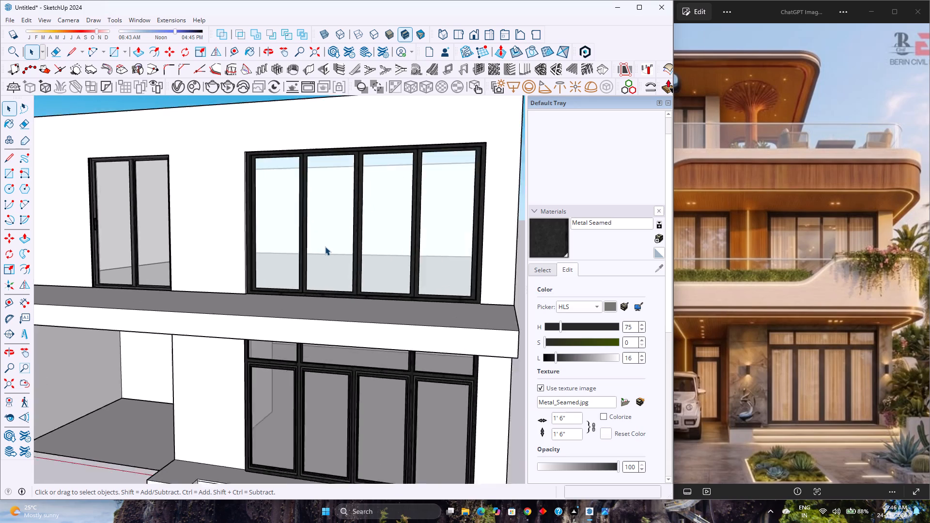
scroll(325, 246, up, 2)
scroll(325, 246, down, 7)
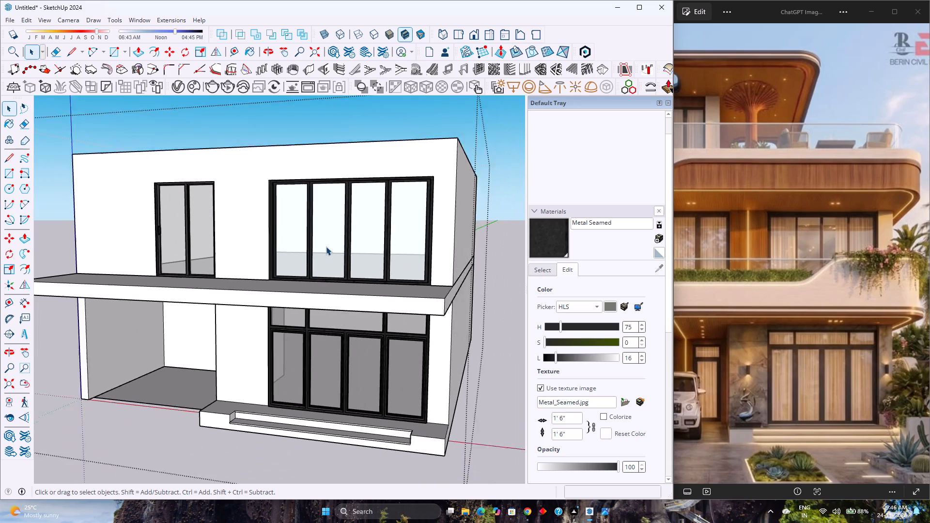
Open the projecting slab group between the two storeys for editing and compare it with the full facade in the reference image.
scroll(326, 246, down, 2)
double_click(263, 289)
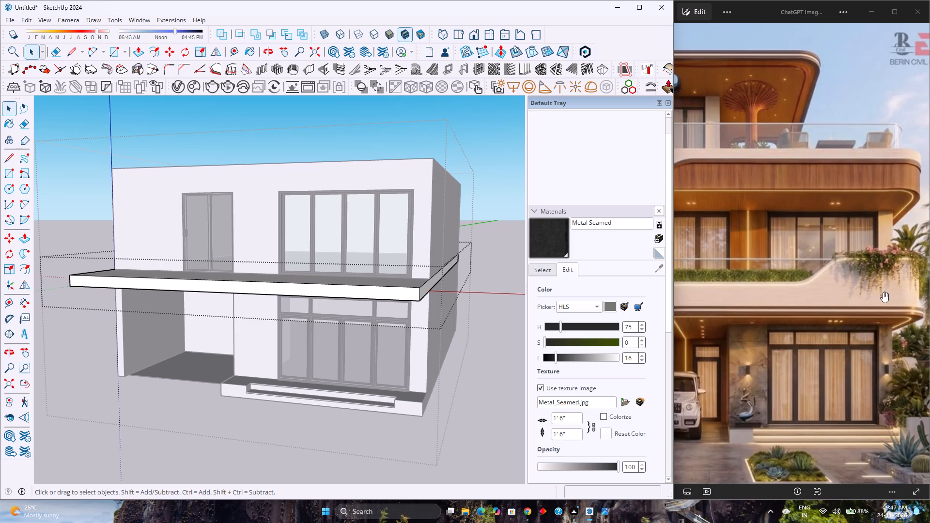
scroll(843, 301, down, 8)
scroll(783, 263, up, 4)
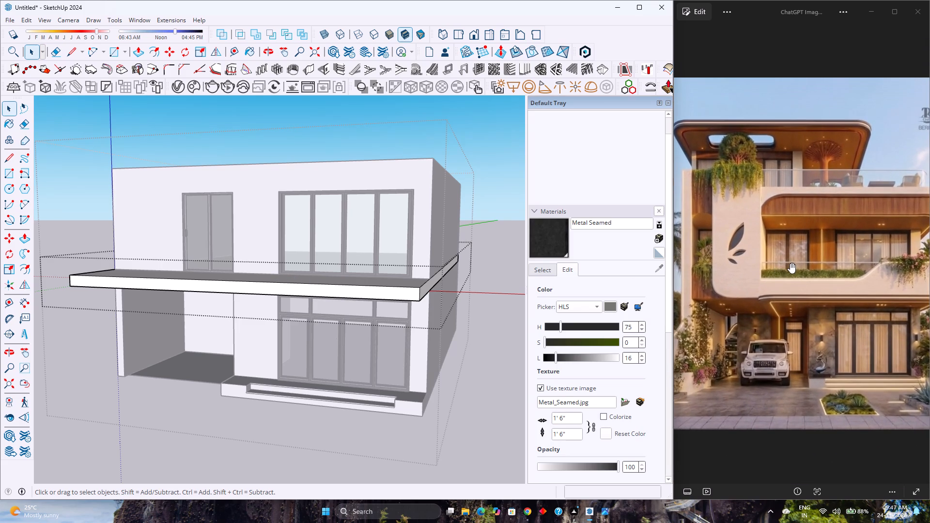
scroll(793, 263, down, 2)
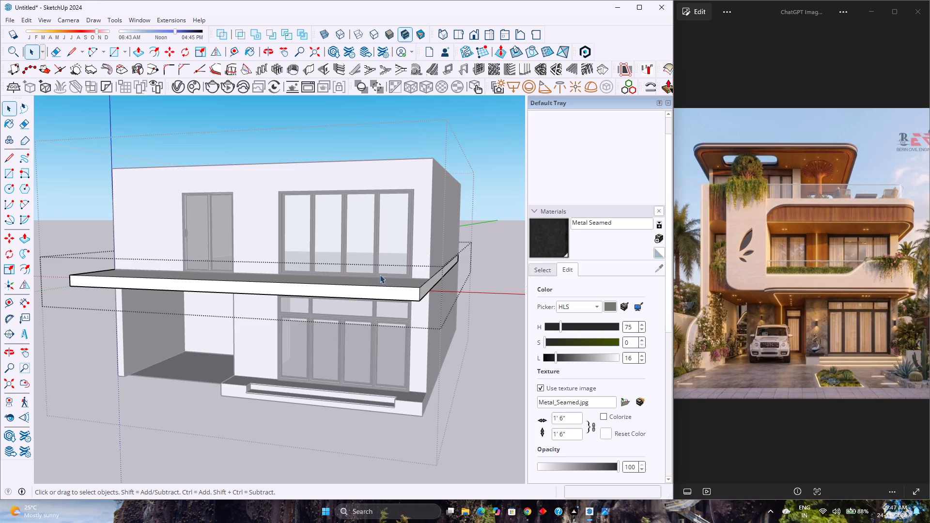
scroll(288, 291, down, 4)
scroll(288, 291, up, 5)
scroll(288, 291, down, 4)
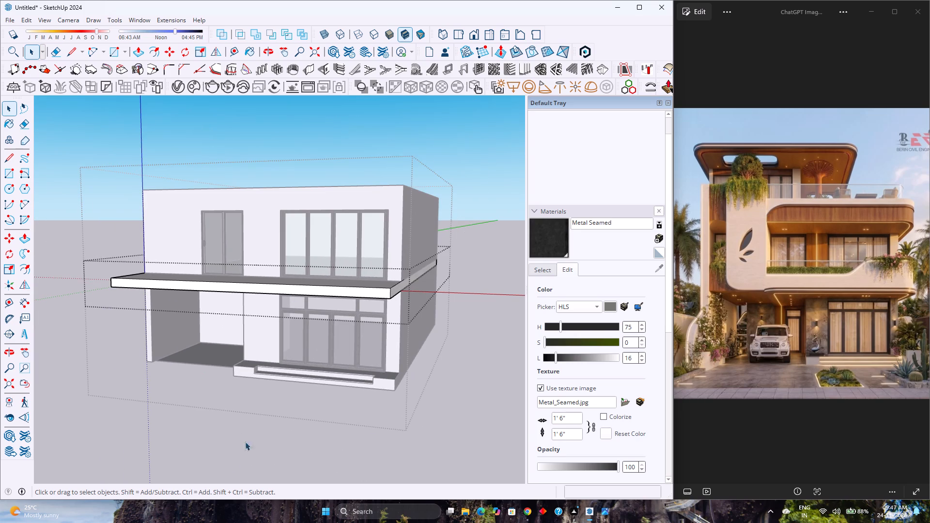
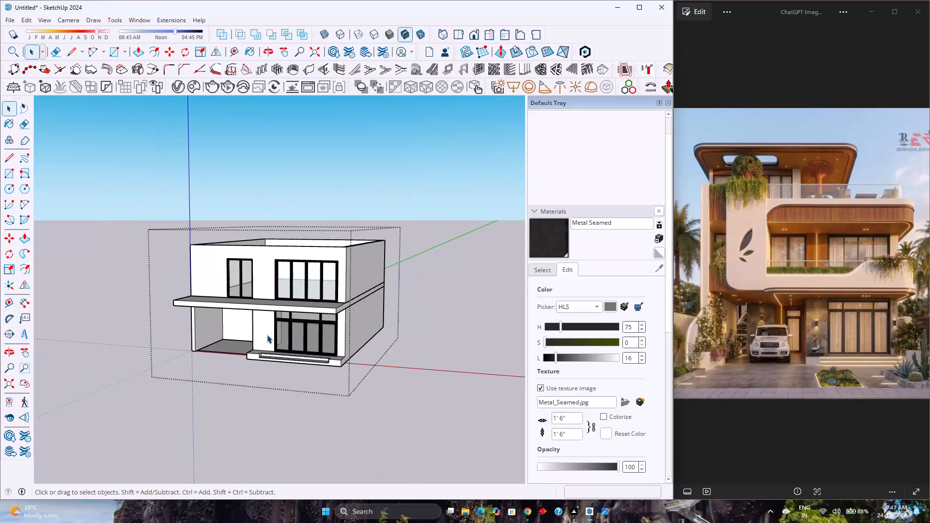
Examine the projecting slab and the whole front facade from several distances and angles against the reference image.
scroll(267, 335, up, 3)
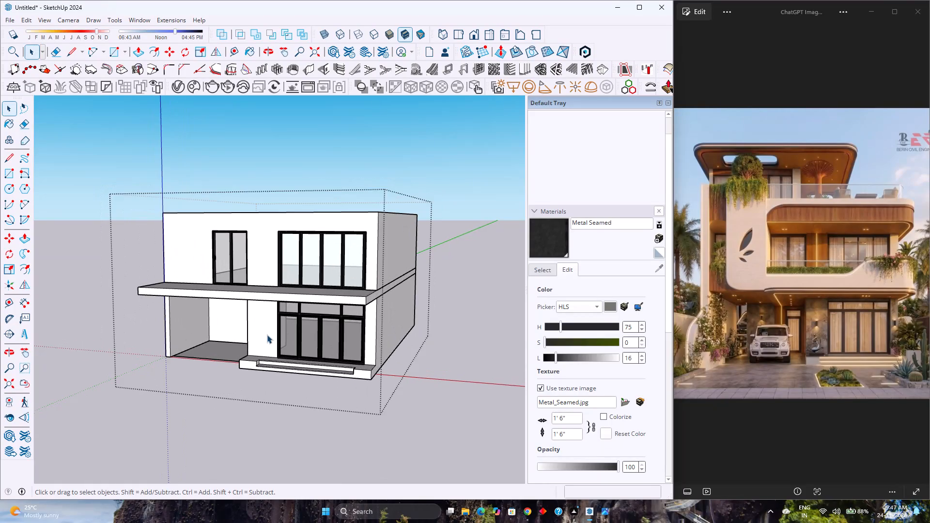
scroll(267, 335, down, 3)
scroll(267, 335, up, 4)
scroll(267, 335, down, 2)
scroll(267, 335, up, 3)
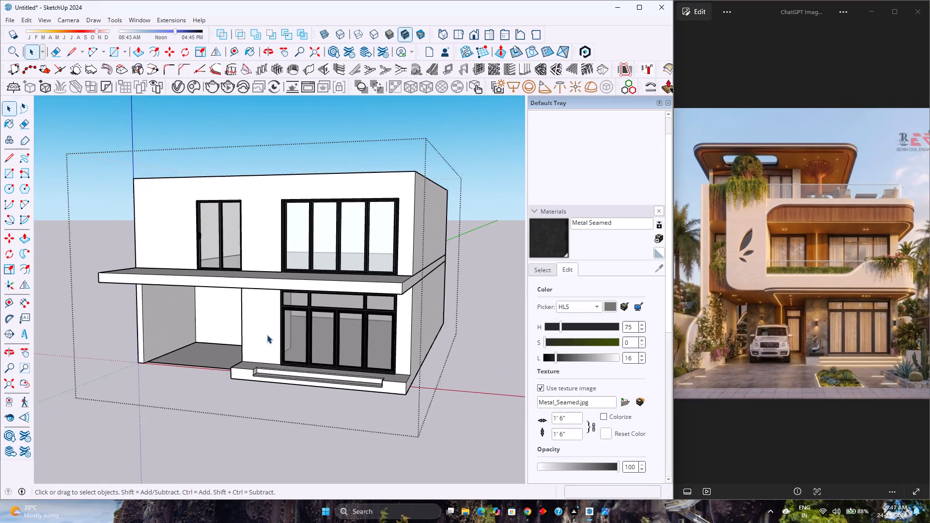
scroll(267, 335, down, 4)
scroll(262, 290, up, 7)
middle_drag(258, 293, 423, 372)
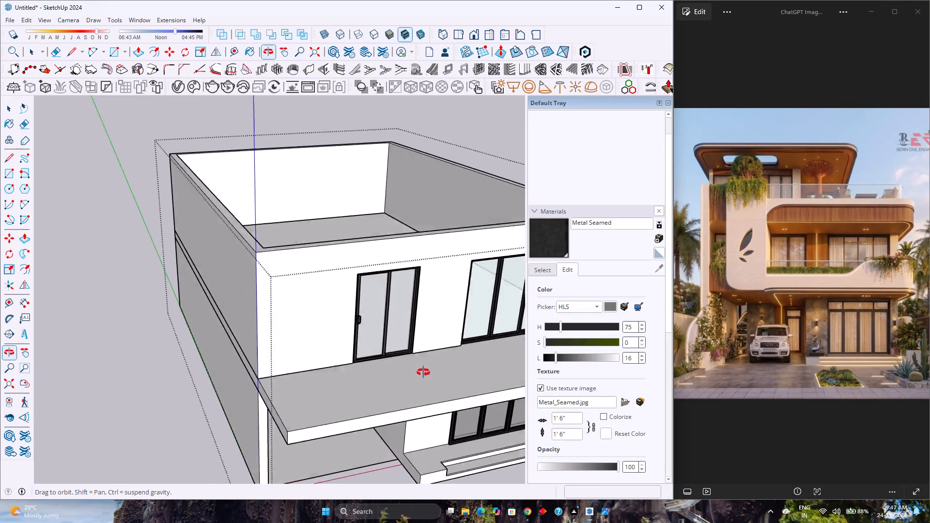
middle_drag(423, 372, 314, 309)
middle_click(314, 309)
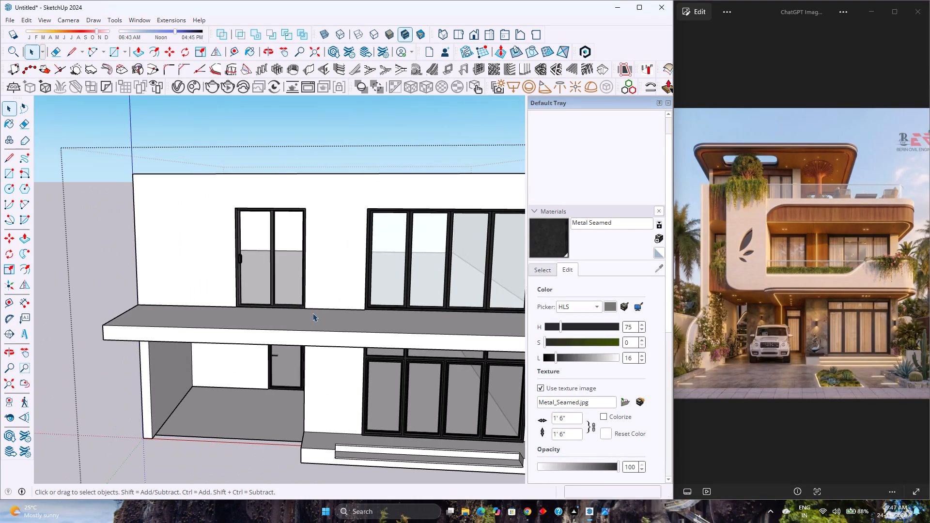
scroll(295, 386, down, 4)
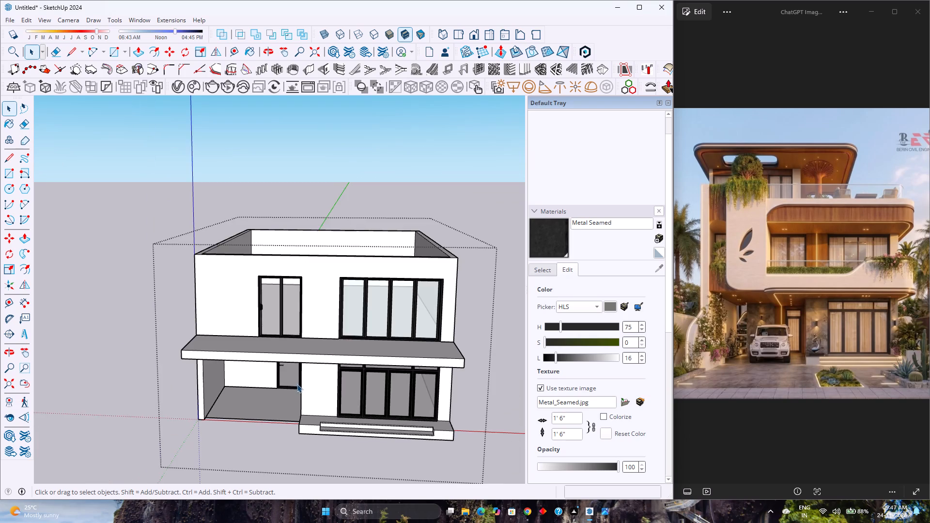
Place a guide line on the projecting slab 3' in from its front edge.
scroll(297, 383, down, 3)
middle_drag(325, 376, 201, 411)
scroll(279, 408, up, 4)
middle_drag(340, 370, 325, 374)
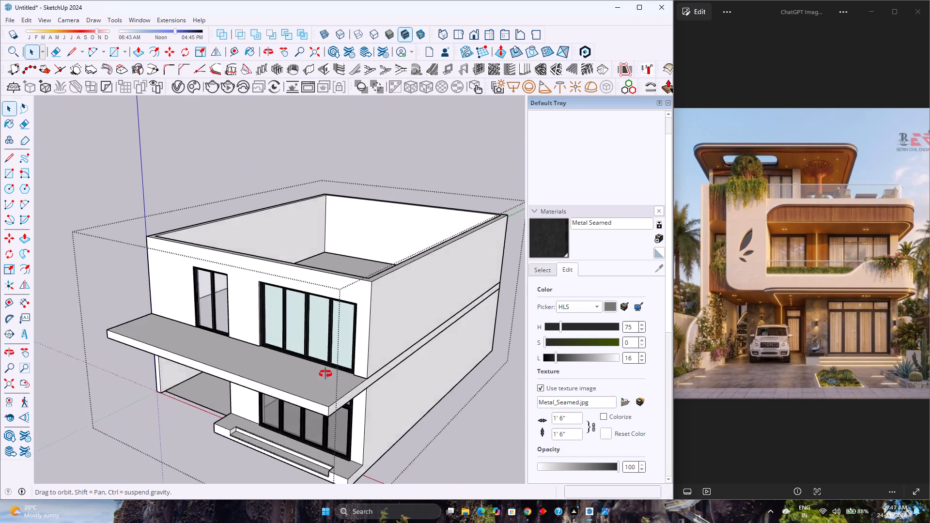
middle_drag(325, 374, 266, 396)
middle_click(265, 396)
scroll(260, 393, down, 3)
middle_drag(260, 393, 166, 461)
middle_click(166, 461)
scroll(165, 438, up, 4)
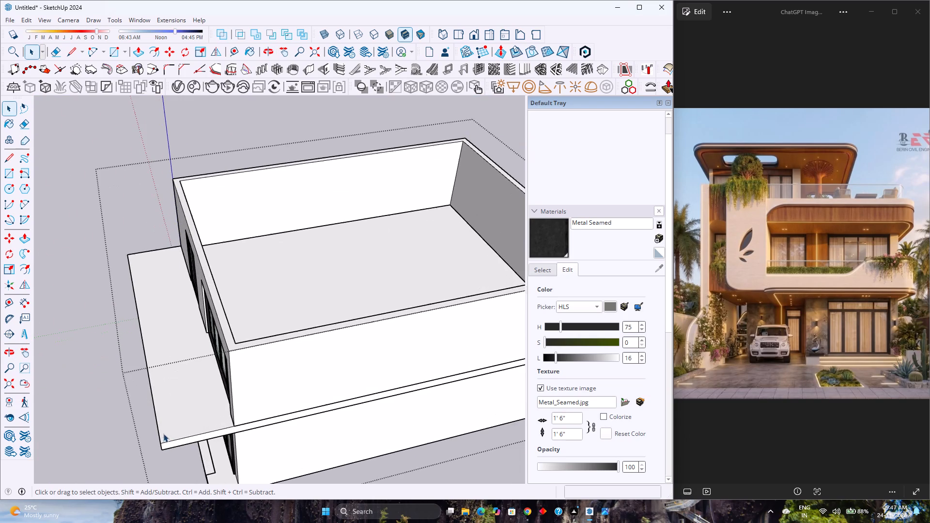
click(226, 55)
click(231, 53)
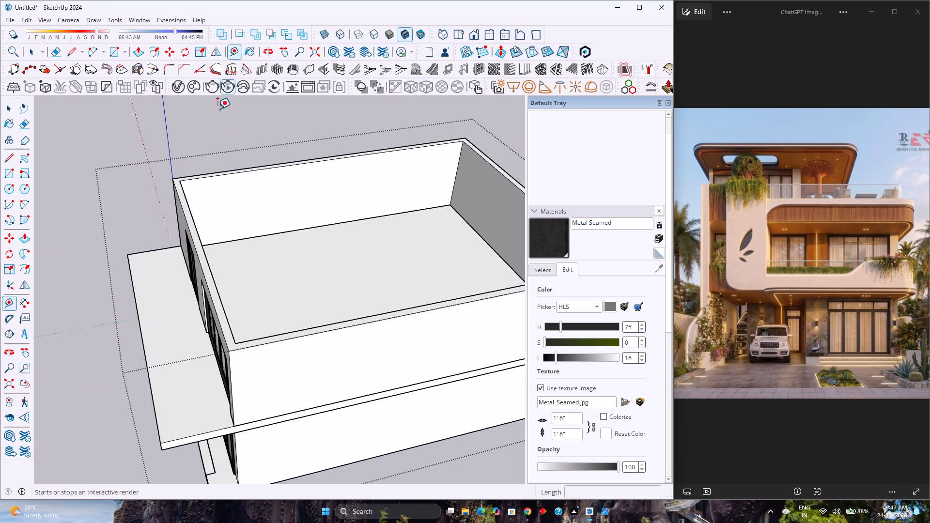
click(157, 417)
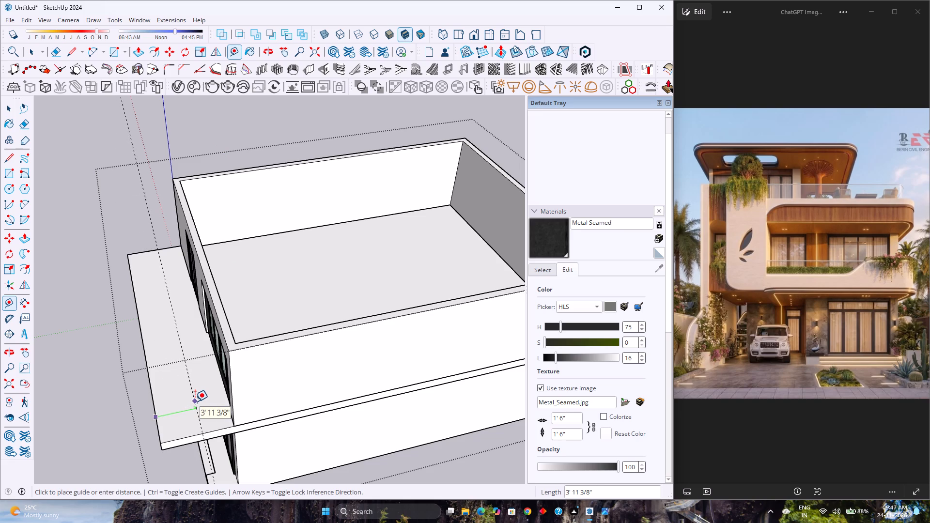
text(3')
key(Return)
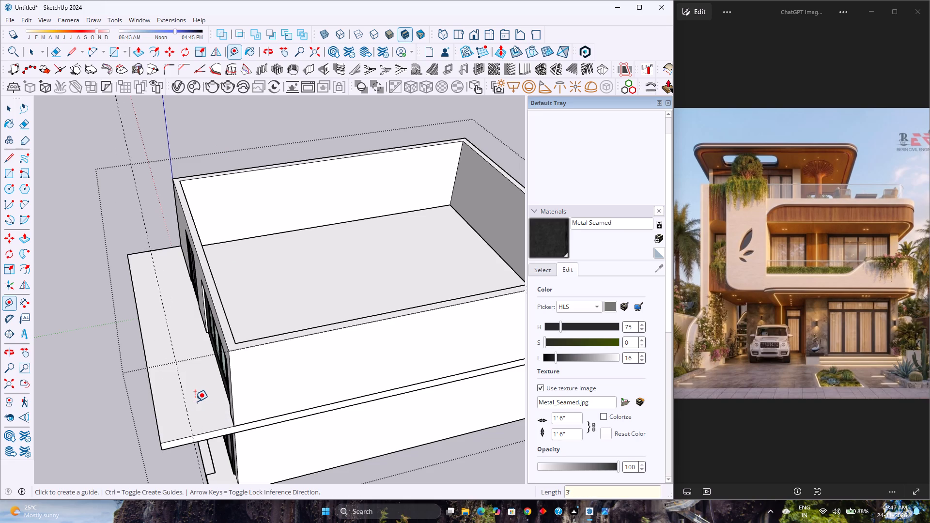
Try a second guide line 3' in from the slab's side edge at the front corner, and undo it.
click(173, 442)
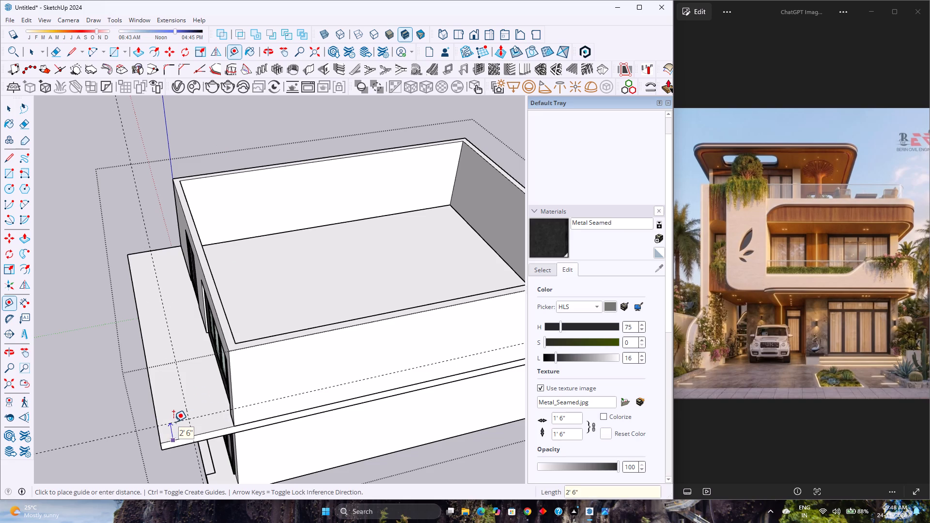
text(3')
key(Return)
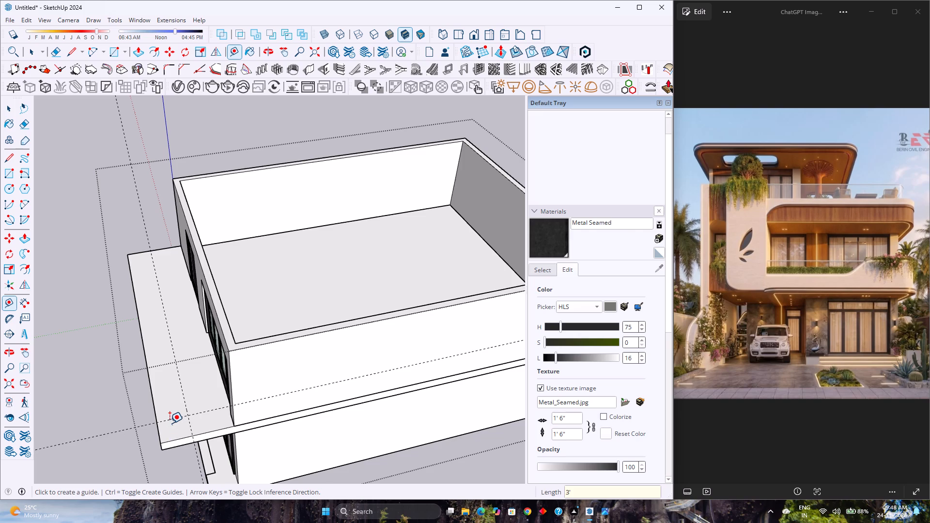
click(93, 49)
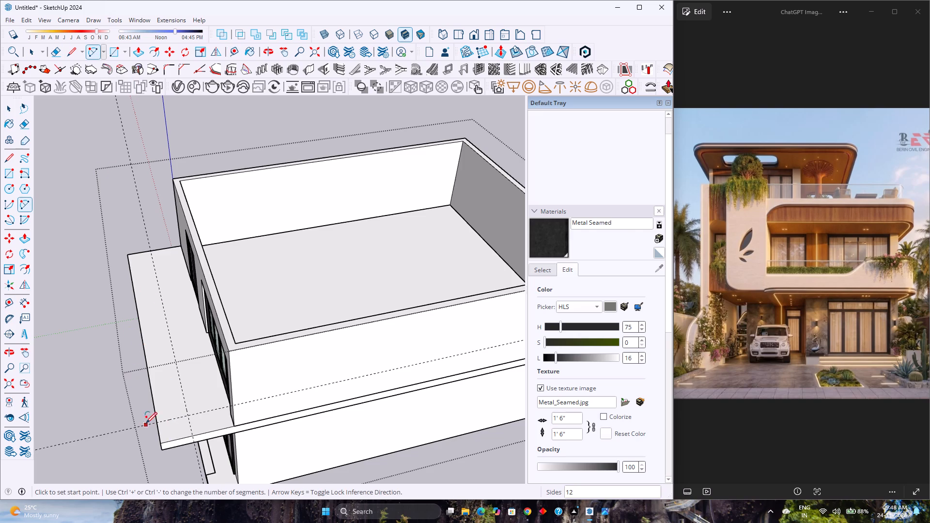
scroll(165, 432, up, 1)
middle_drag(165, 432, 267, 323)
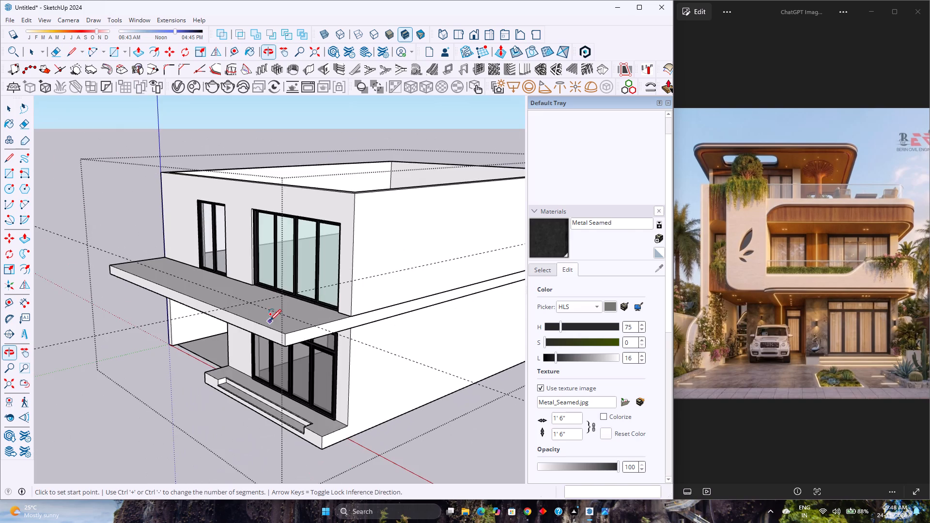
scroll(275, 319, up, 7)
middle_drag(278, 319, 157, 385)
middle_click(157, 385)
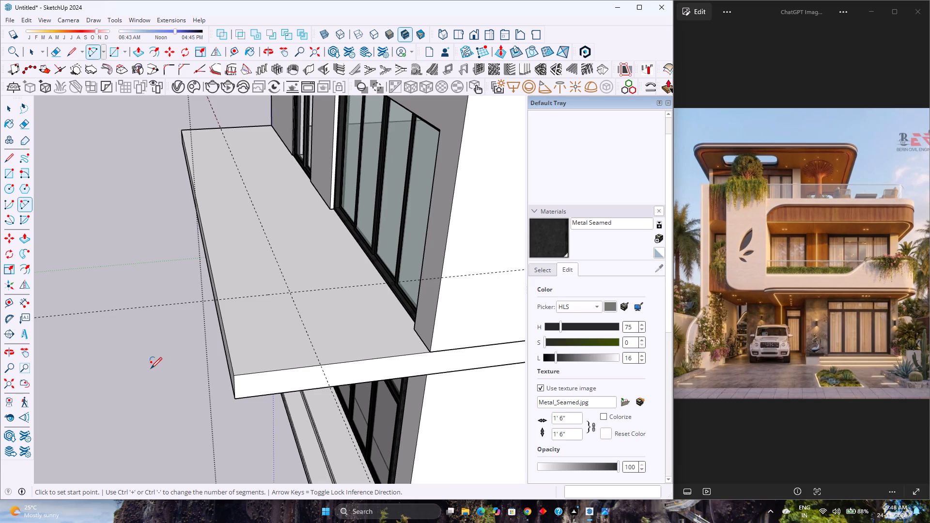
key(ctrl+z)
Place a guide line across the slab's top face 3' in from its side edge at the front corner.
middle_drag(310, 303, 361, 180)
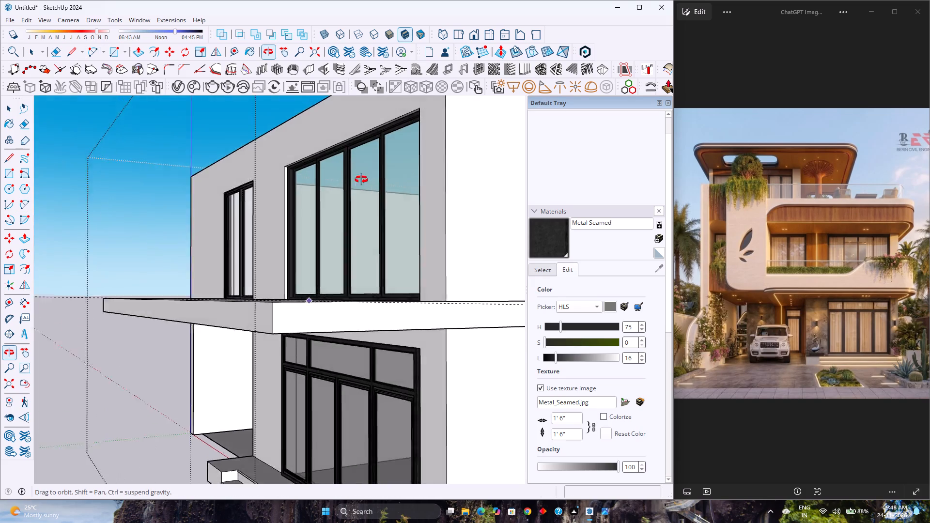
middle_drag(361, 180, 297, 387)
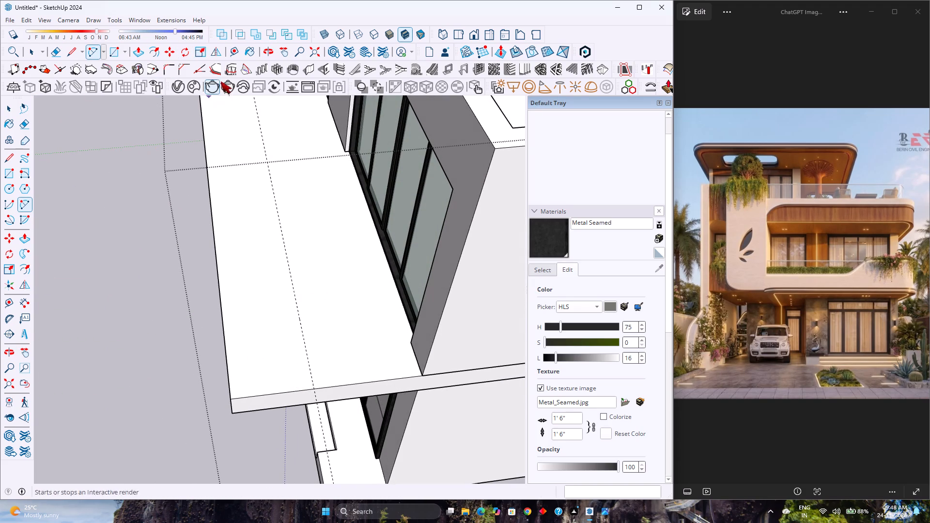
click(235, 52)
click(294, 391)
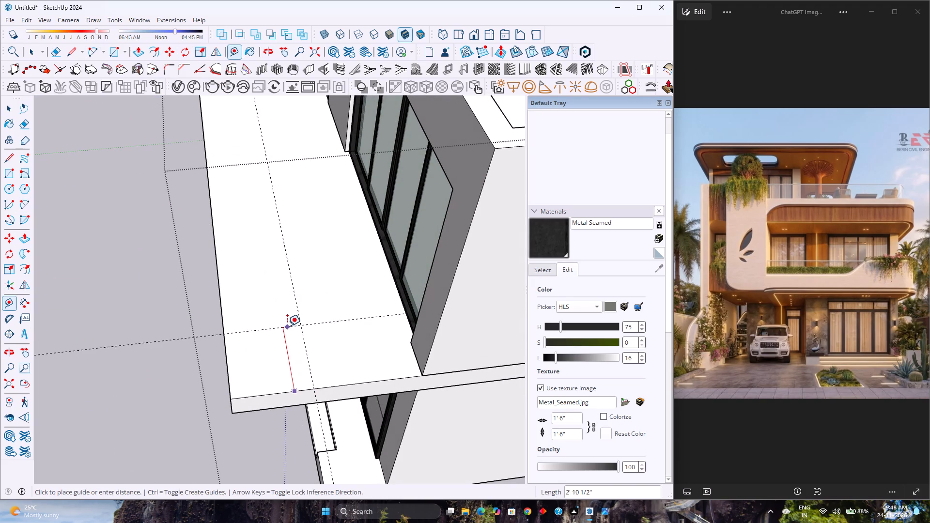
text(3')
key(Return)
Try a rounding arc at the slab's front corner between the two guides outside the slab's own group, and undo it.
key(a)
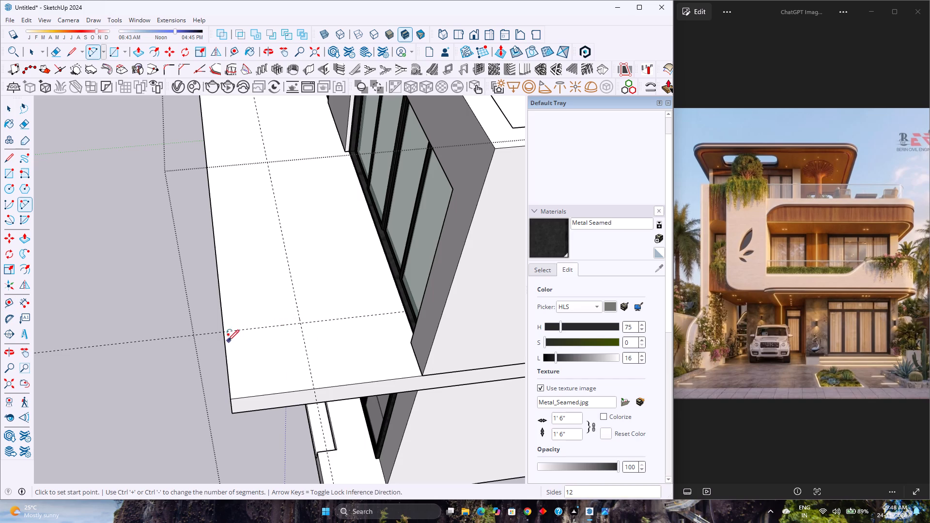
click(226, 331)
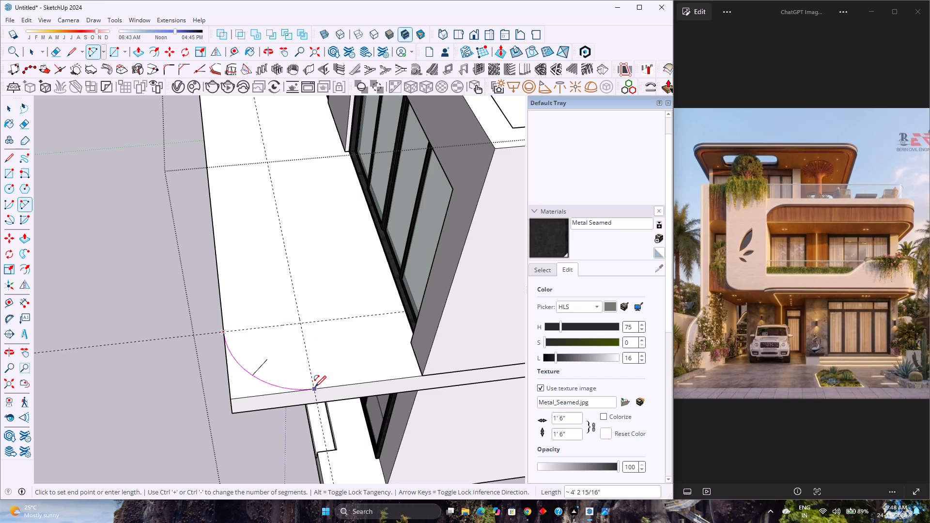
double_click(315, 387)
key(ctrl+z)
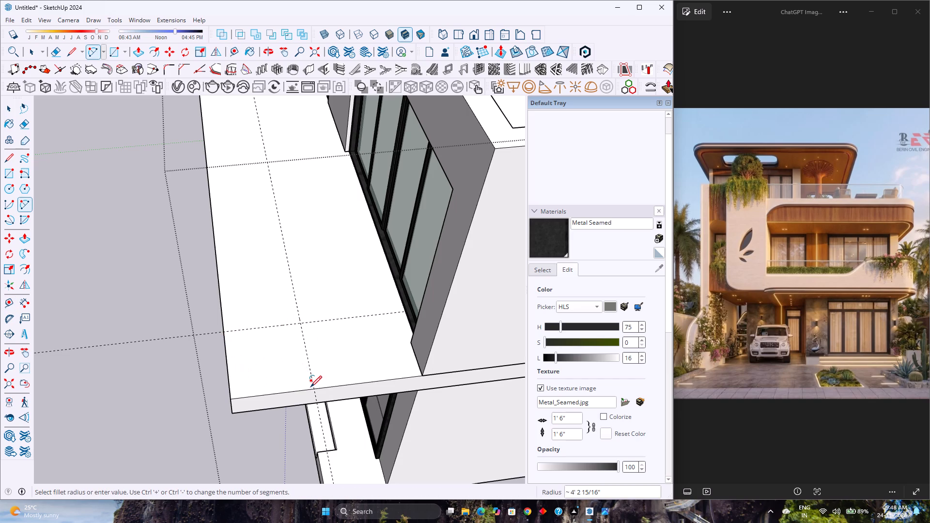
Open the slab group and draw a 3' radius tangent arc across its front corner between the two guides.
key(space)
double_click(285, 370)
key(a)
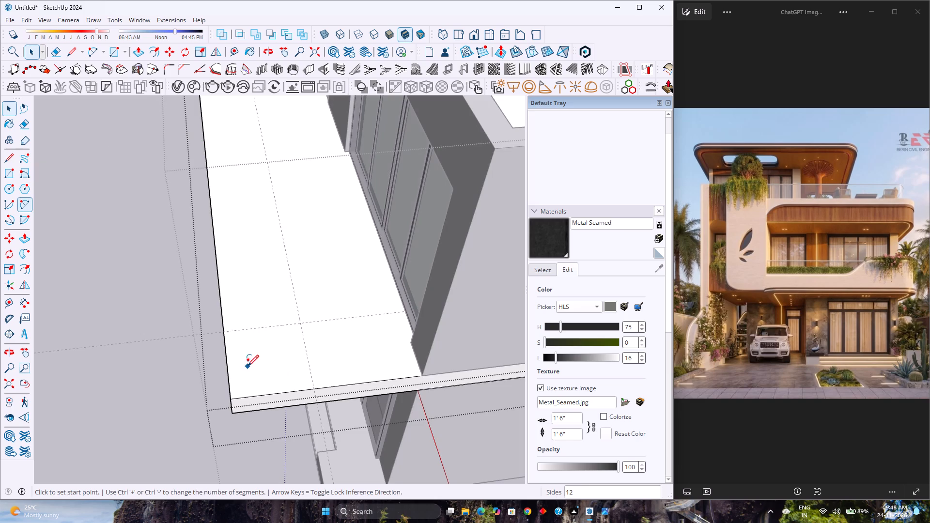
click(226, 331)
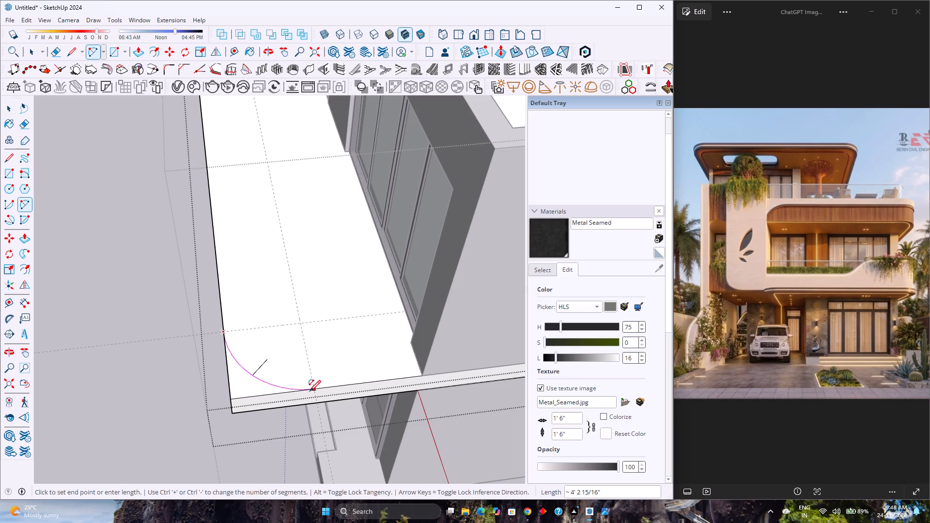
double_click(312, 389)
key(space)
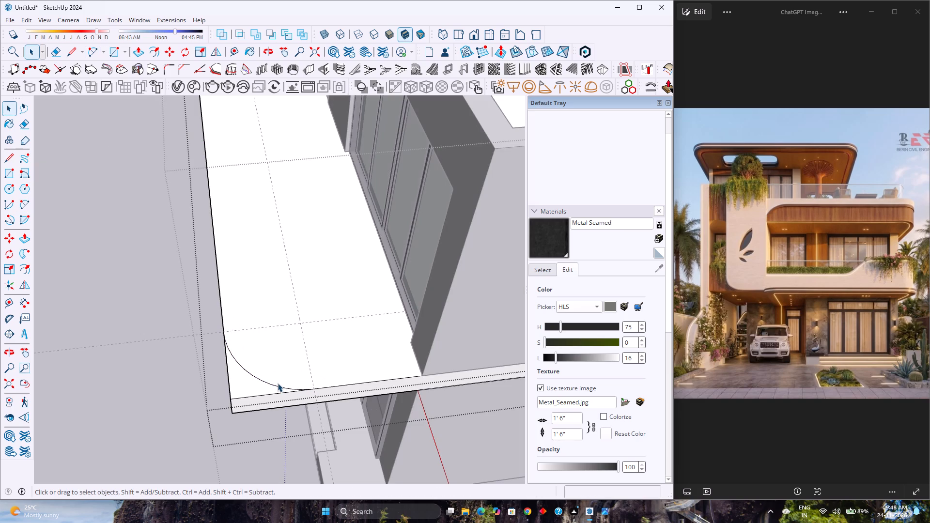
Set the corner arc's segments to 150.
click(276, 385)
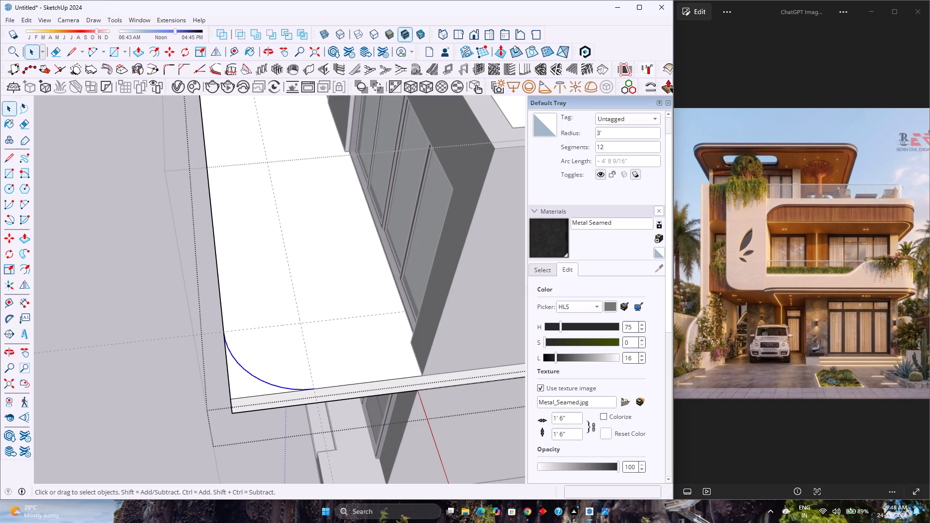
click(621, 147)
double_click(621, 147)
text(150)
key(Return)
Push/Pull the corner face outside the arc down 1' through the slab to round the corner, and exit the slab group.
click(268, 350)
click(249, 385)
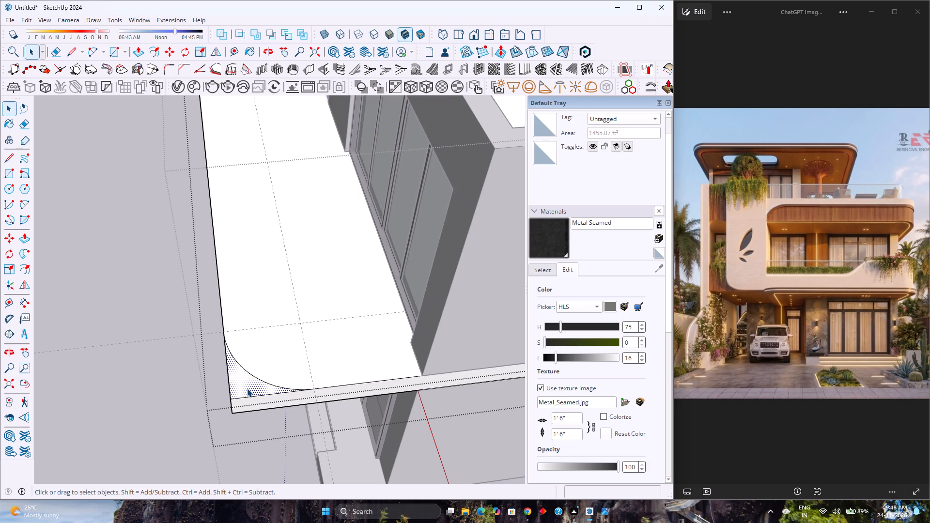
key(p)
click(246, 390)
click(253, 428)
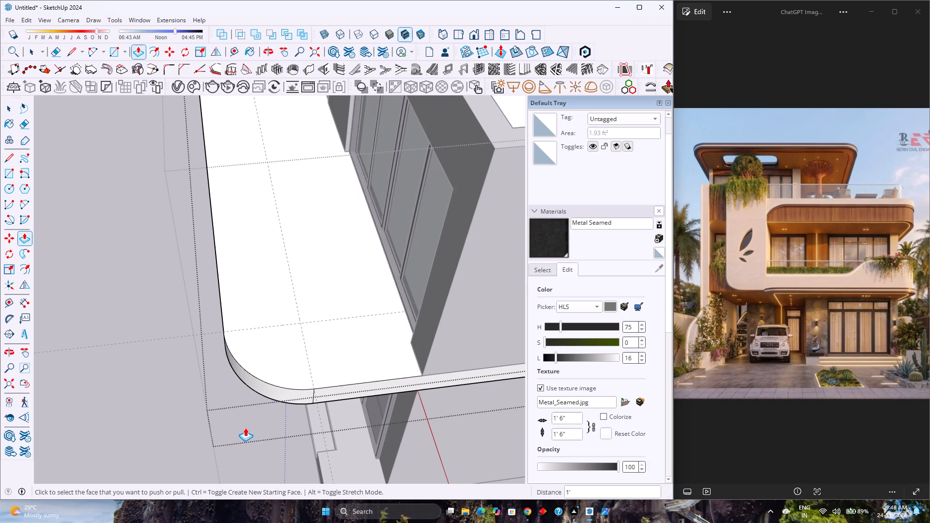
scroll(245, 427, down, 2)
middle_drag(245, 427, 288, 340)
middle_click(288, 340)
scroll(287, 340, down, 4)
key(space)
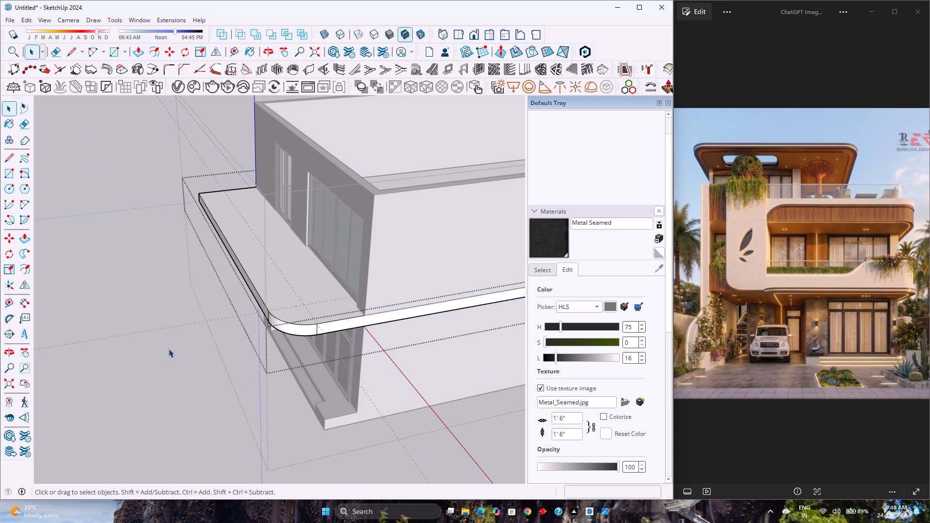
click(167, 352)
Examine the rounded slab corner and the whole house from below, from the side and from above.
middle_drag(169, 352, 430, 244)
scroll(170, 311, down, 3)
middle_drag(202, 316, 307, 235)
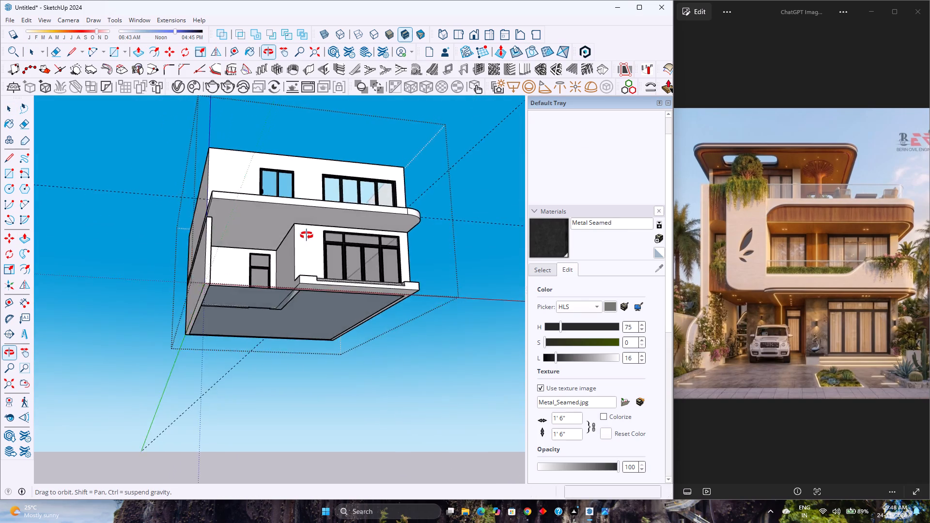
middle_drag(307, 235, 51, 402)
middle_click(51, 402)
scroll(174, 352, down, 2)
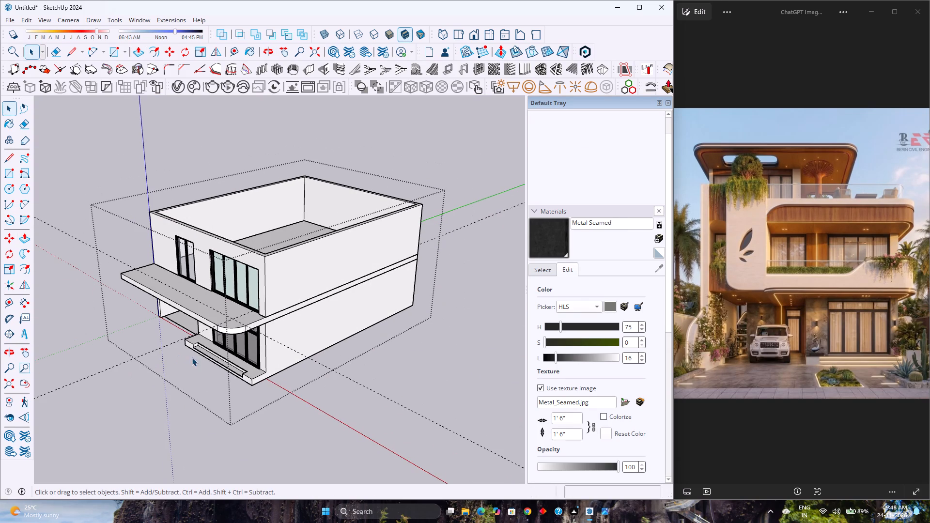
scroll(239, 314, up, 2)
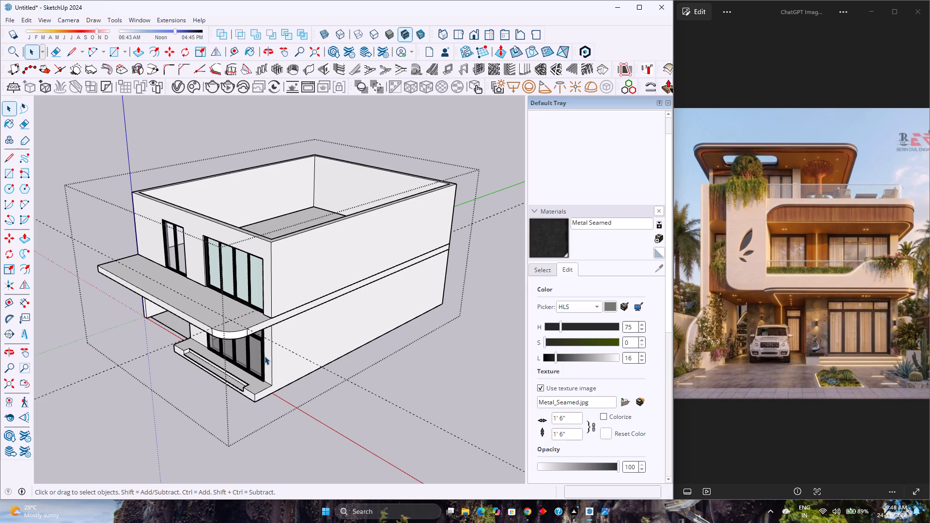
scroll(264, 356, up, 3)
middle_drag(264, 356, 231, 427)
scroll(223, 394, down, 3)
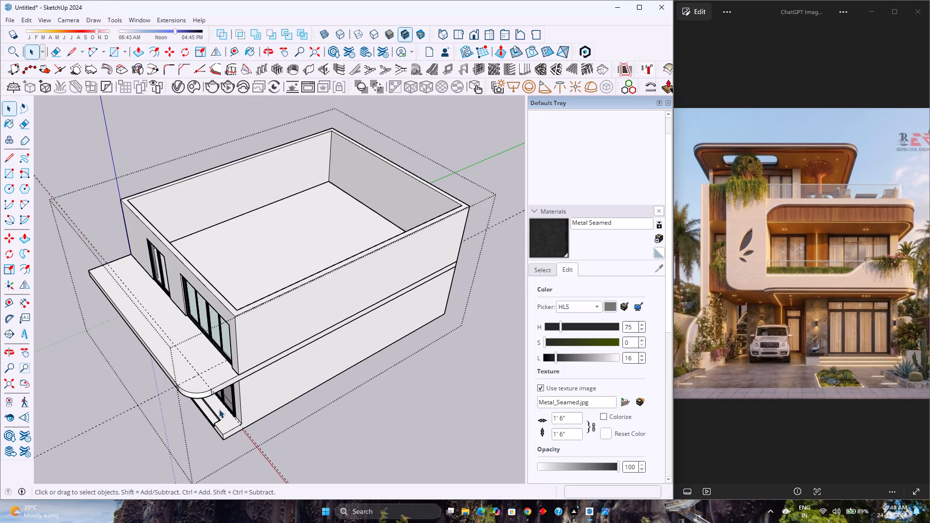
scroll(190, 399, up, 4)
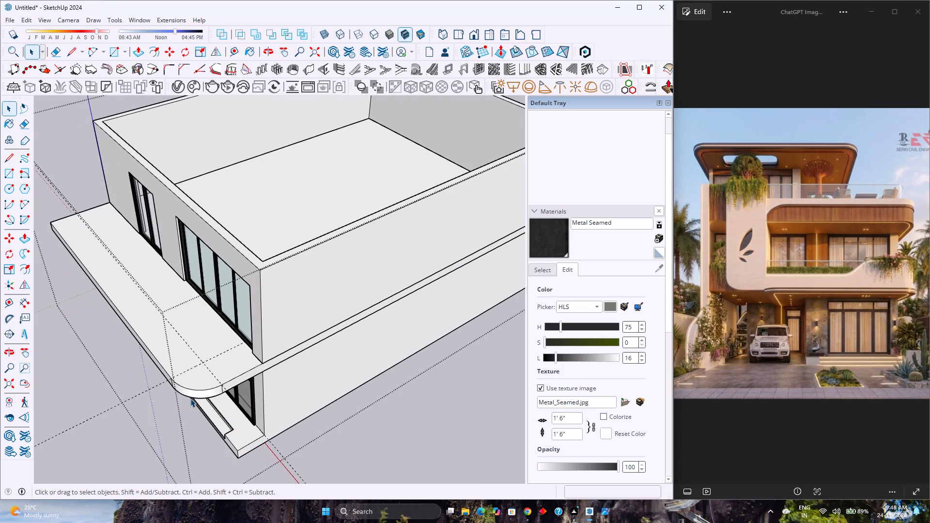
scroll(190, 399, down, 3)
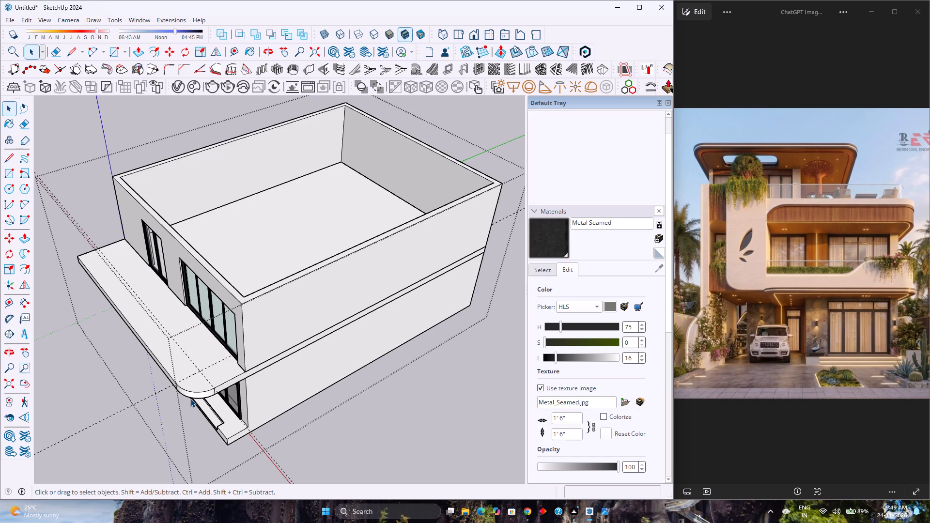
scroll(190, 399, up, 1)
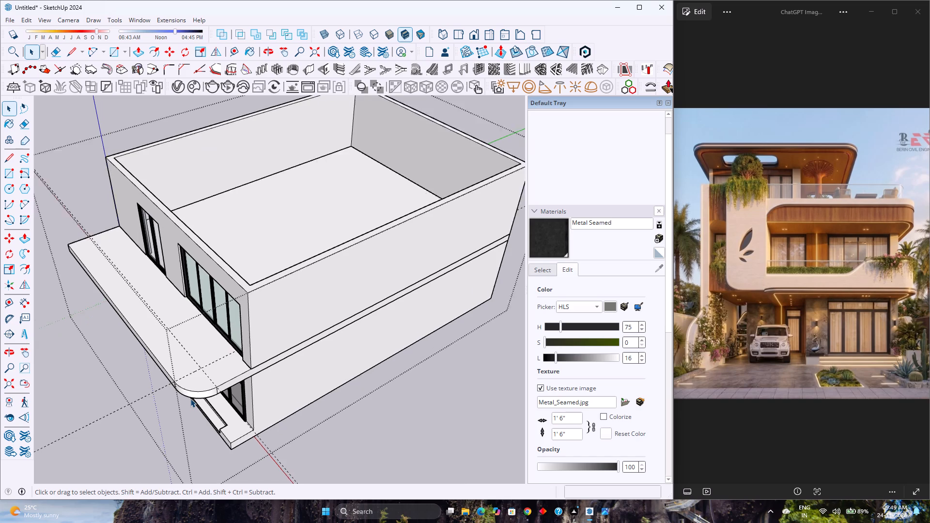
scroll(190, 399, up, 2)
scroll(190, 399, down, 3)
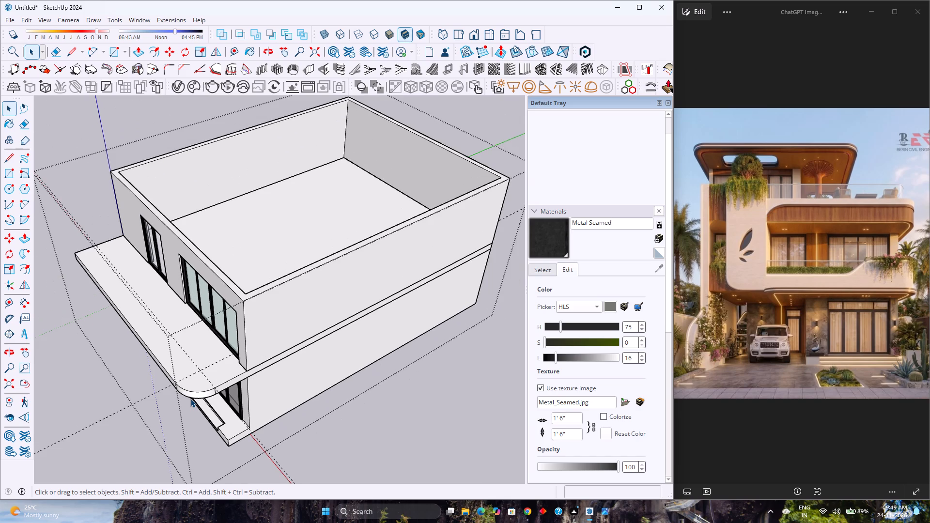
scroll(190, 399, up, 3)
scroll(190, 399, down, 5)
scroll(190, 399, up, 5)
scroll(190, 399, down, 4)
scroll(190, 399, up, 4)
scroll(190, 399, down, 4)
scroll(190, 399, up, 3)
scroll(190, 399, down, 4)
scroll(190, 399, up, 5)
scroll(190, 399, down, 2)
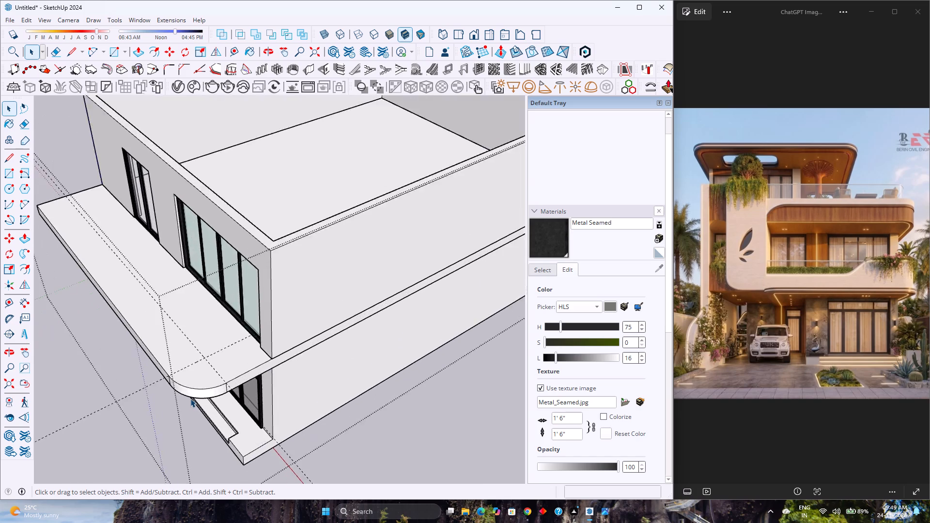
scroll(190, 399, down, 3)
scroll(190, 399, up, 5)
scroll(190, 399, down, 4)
Examine the house front, the slab's underside and its rounded corner from below, the front and above.
middle_drag(190, 399, 492, 358)
middle_drag(332, 438, 280, 443)
middle_drag(237, 444, 164, 412)
middle_drag(161, 410, 158, 390)
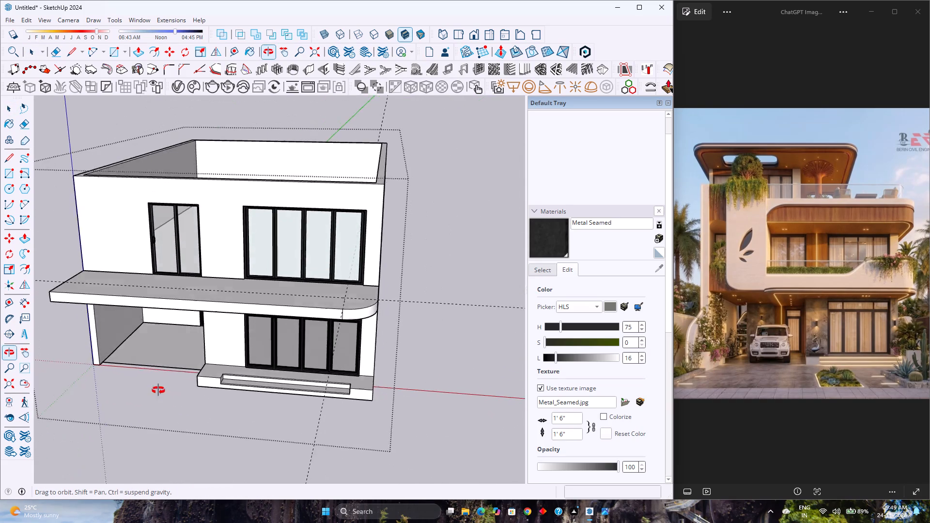
middle_drag(158, 390, 158, 389)
scroll(160, 384, down, 4)
middle_drag(208, 381, 406, 216)
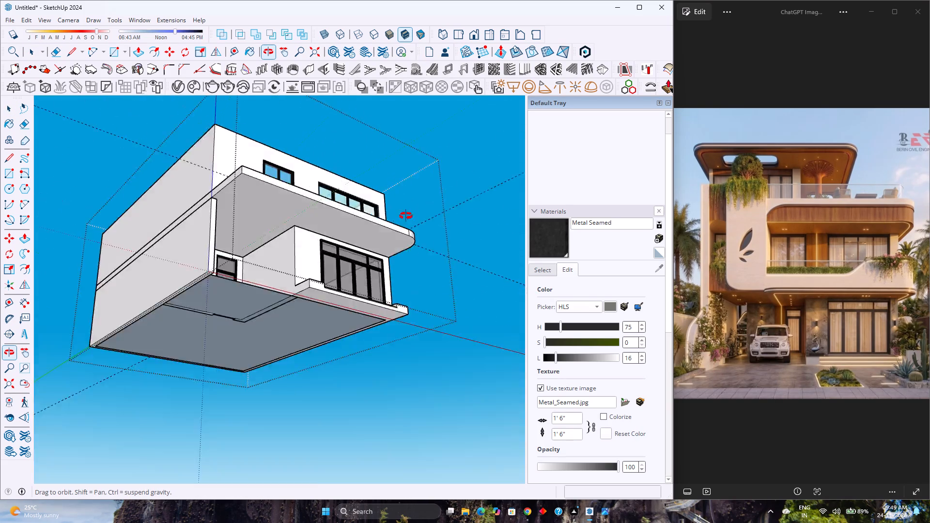
middle_drag(406, 216, 97, 474)
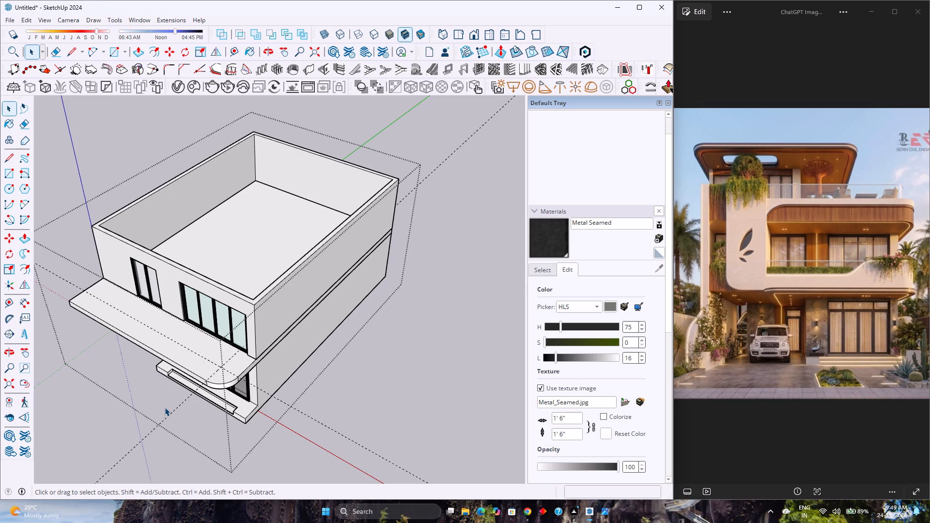
scroll(245, 366, down, 2)
scroll(229, 373, up, 3)
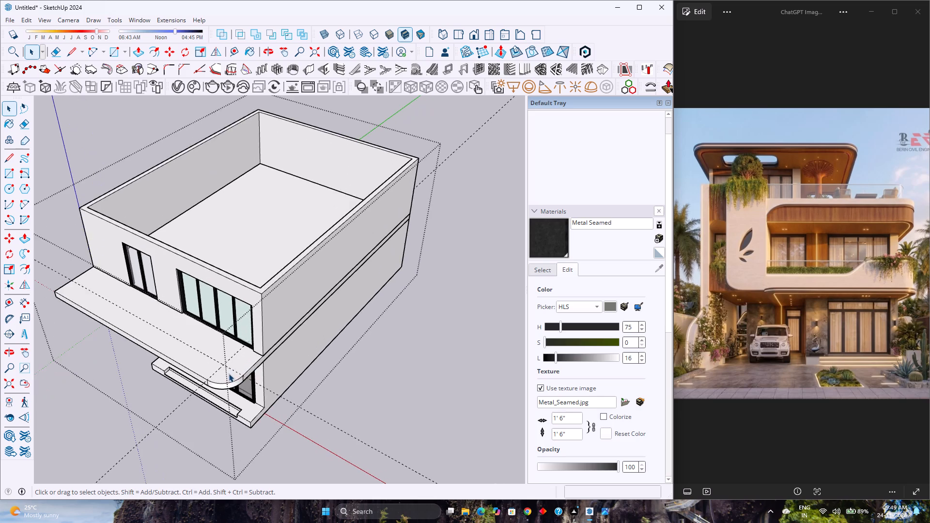
scroll(222, 373, up, 4)
middle_drag(196, 391, 339, 283)
middle_click(339, 283)
scroll(340, 283, up, 1)
scroll(355, 275, down, 3)
middle_drag(414, 221, 205, 367)
scroll(170, 360, up, 6)
middle_drag(181, 381, 178, 279)
middle_click(178, 279)
scroll(188, 299, down, 4)
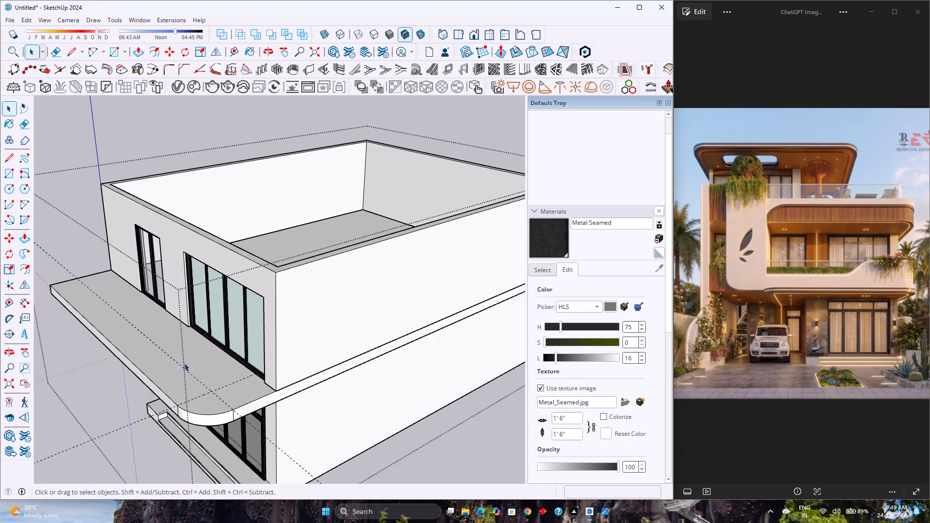
middle_drag(184, 366, 264, 225)
middle_click(264, 225)
scroll(335, 197, up, 2)
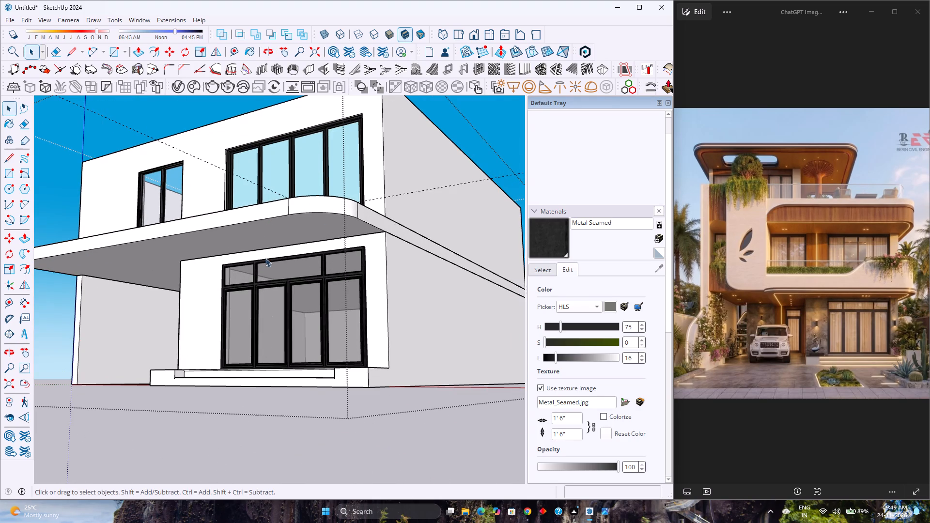
scroll(243, 268, down, 3)
middle_drag(270, 235, 223, 422)
scroll(215, 335, down, 2)
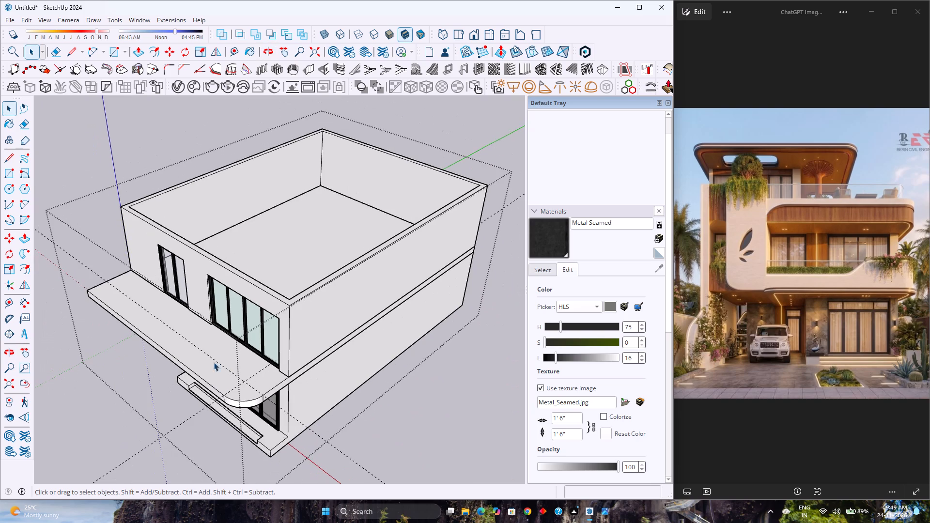
Inspect the slab's rounded corner up close and compare the whole front elevation with the reference image.
scroll(230, 405, up, 3)
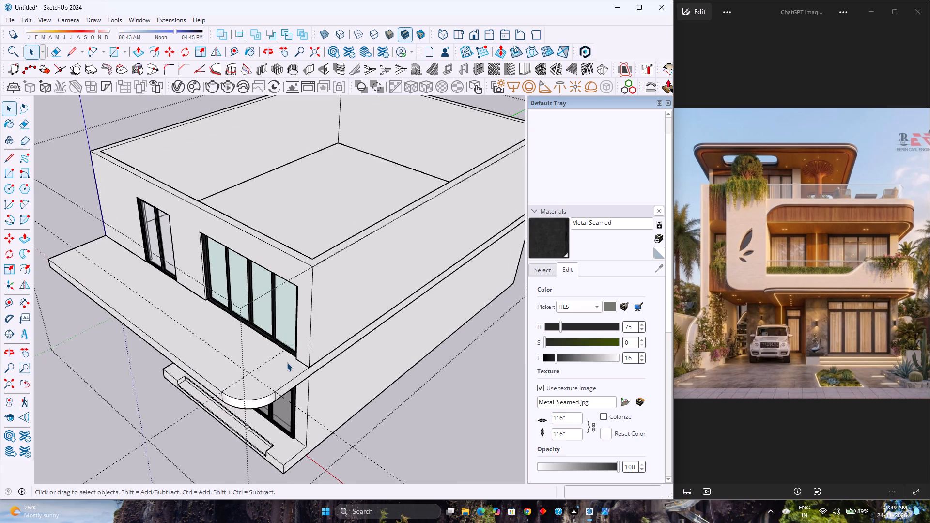
scroll(223, 399, up, 7)
middle_drag(250, 380, 176, 421)
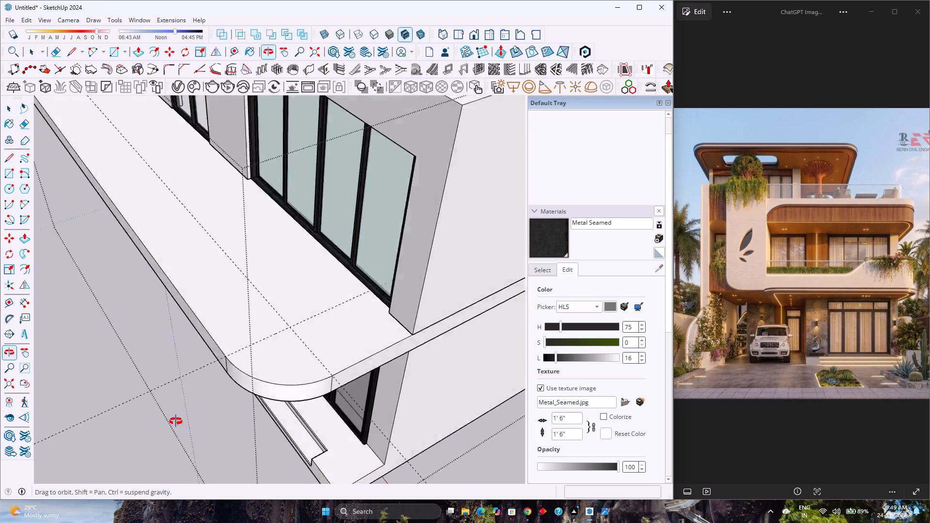
middle_drag(176, 421, 389, 409)
middle_click(389, 409)
scroll(302, 382, down, 8)
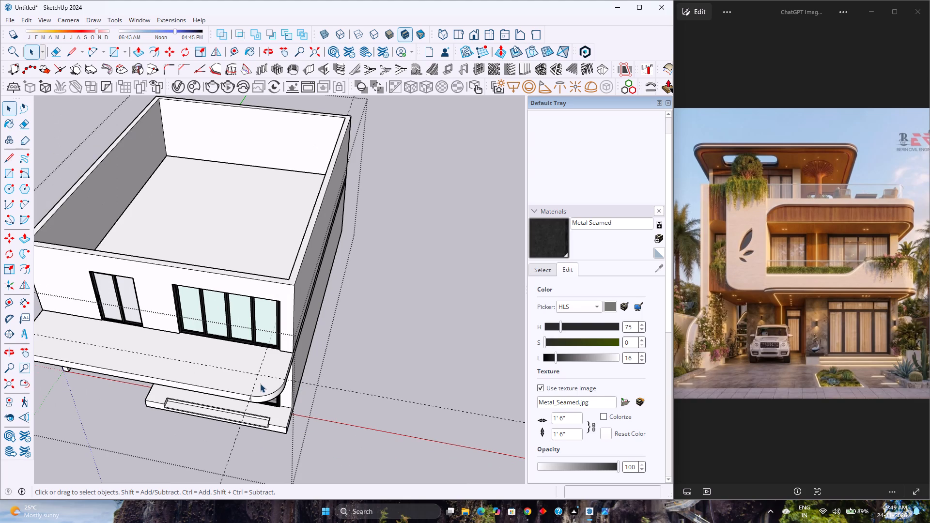
middle_drag(248, 397, 235, 292)
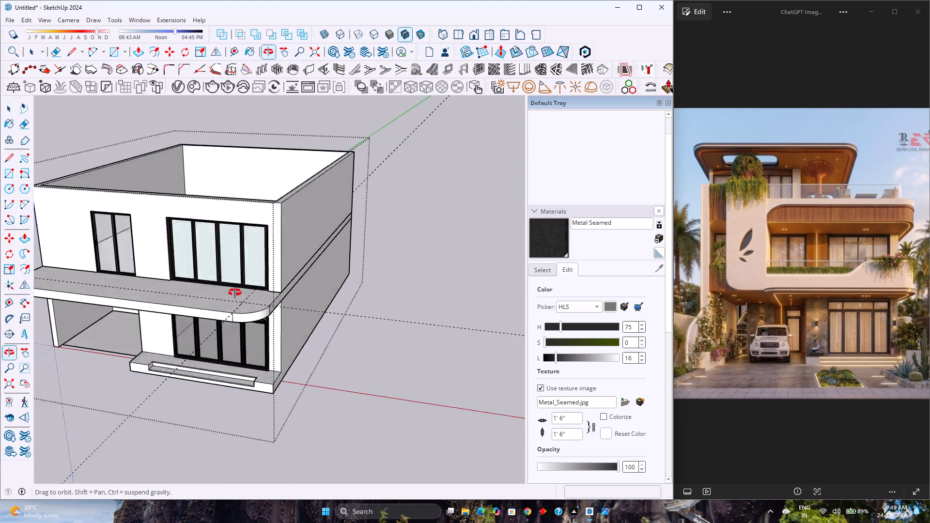
middle_drag(235, 292, 243, 272)
middle_click(243, 272)
middle_click(243, 271)
scroll(256, 302, up, 2)
middle_drag(256, 302, 229, 194)
middle_click(229, 194)
scroll(228, 200, down, 2)
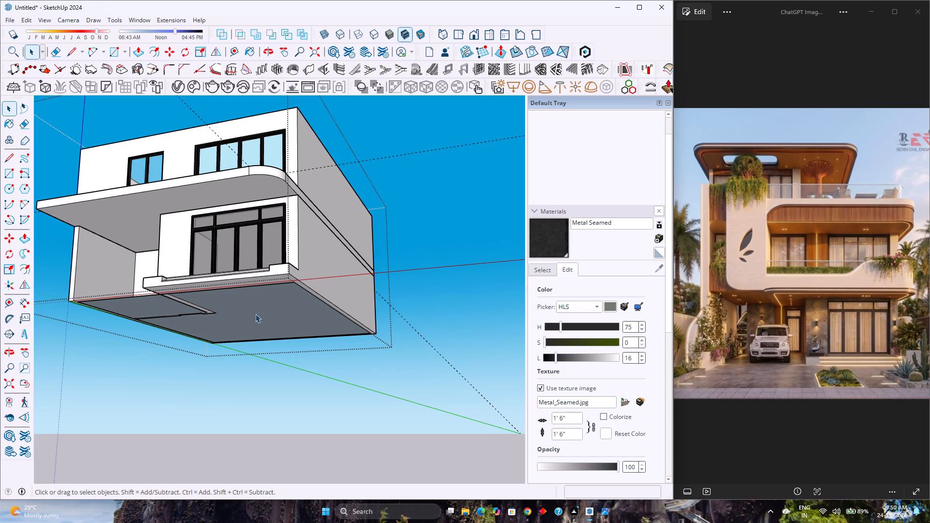
scroll(239, 291, down, 2)
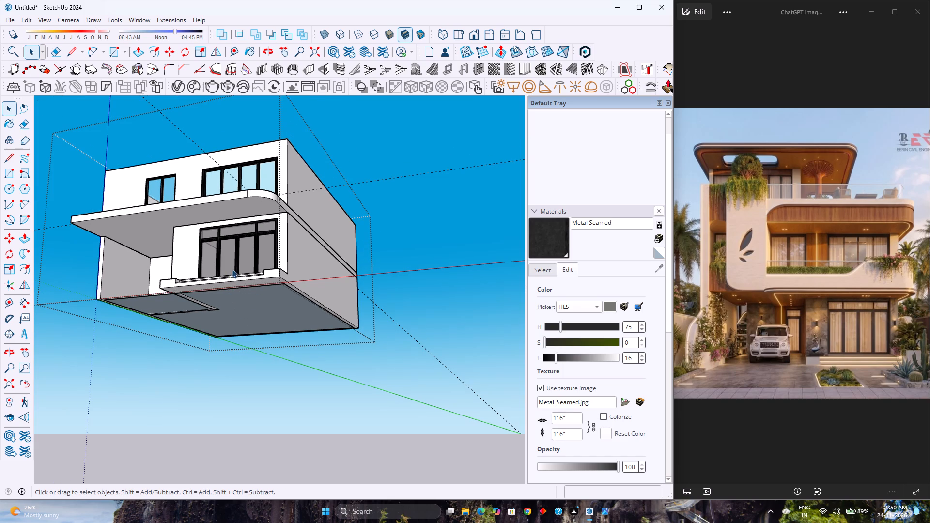
scroll(233, 271, down, 2)
middle_drag(233, 271, 265, 375)
middle_click(265, 375)
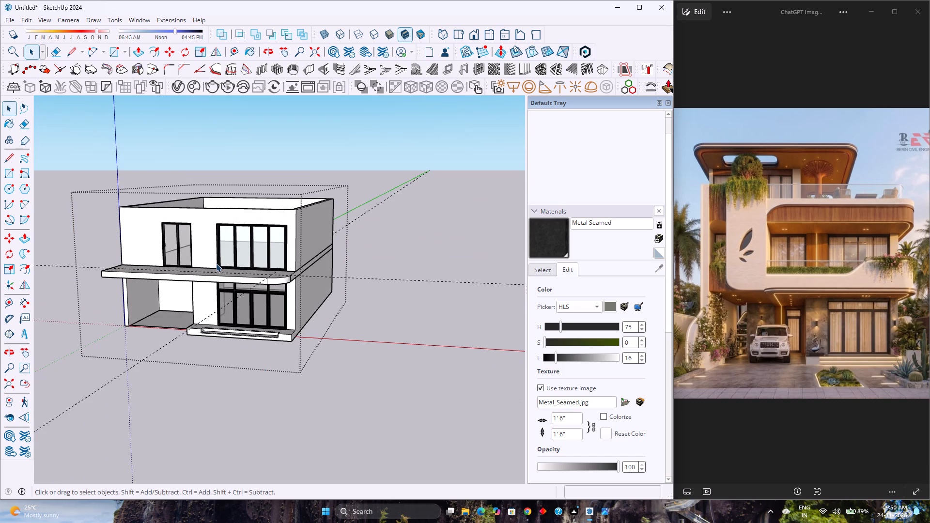
scroll(247, 267, up, 4)
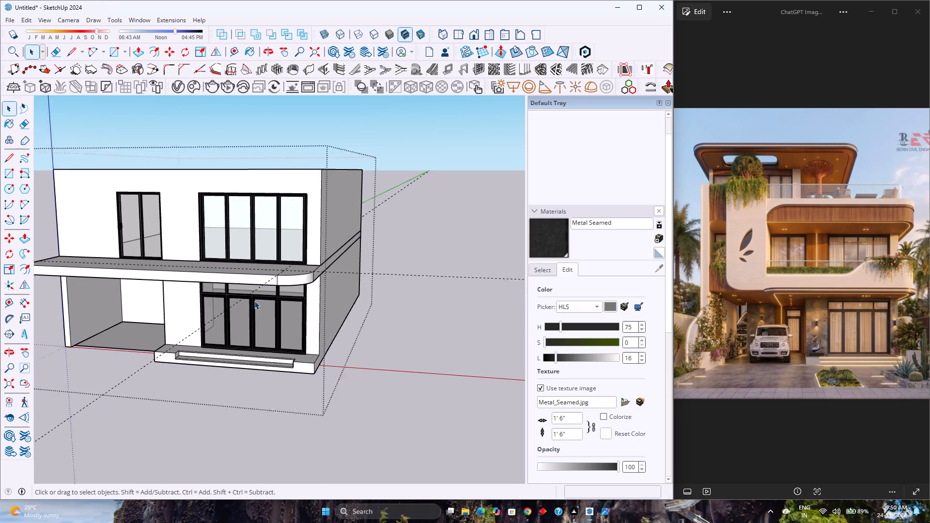
scroll(254, 301, up, 2)
middle_drag(278, 280, 245, 383)
scroll(243, 377, down, 2)
middle_drag(255, 401, 246, 397)
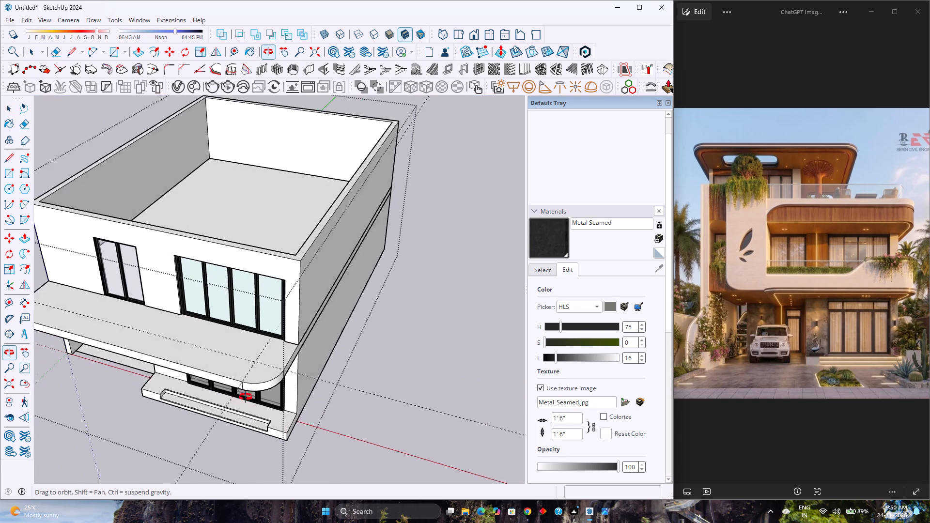
middle_drag(246, 397, 167, 301)
middle_drag(191, 268, 177, 341)
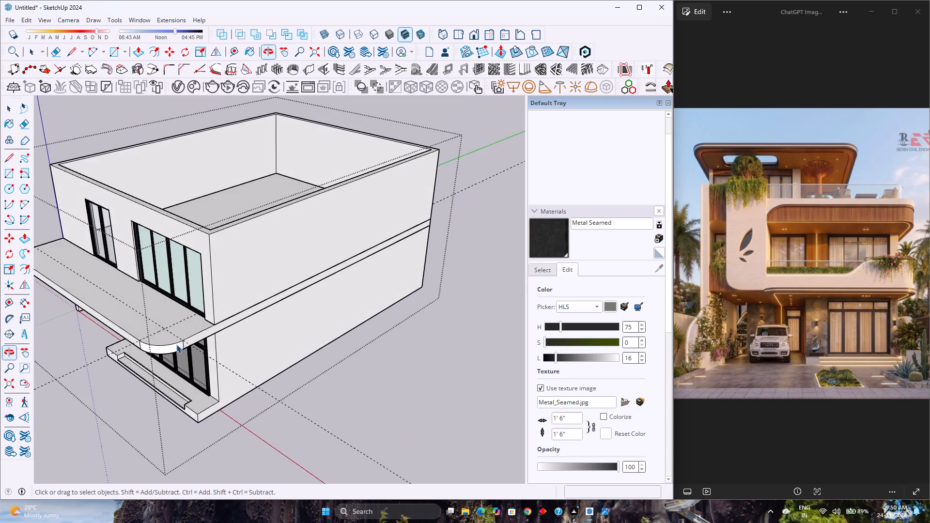
Open the slab group and offset its top side edge, rounded corner arc and front edge outward by 1'.
scroll(178, 351, up, 6)
click(213, 319)
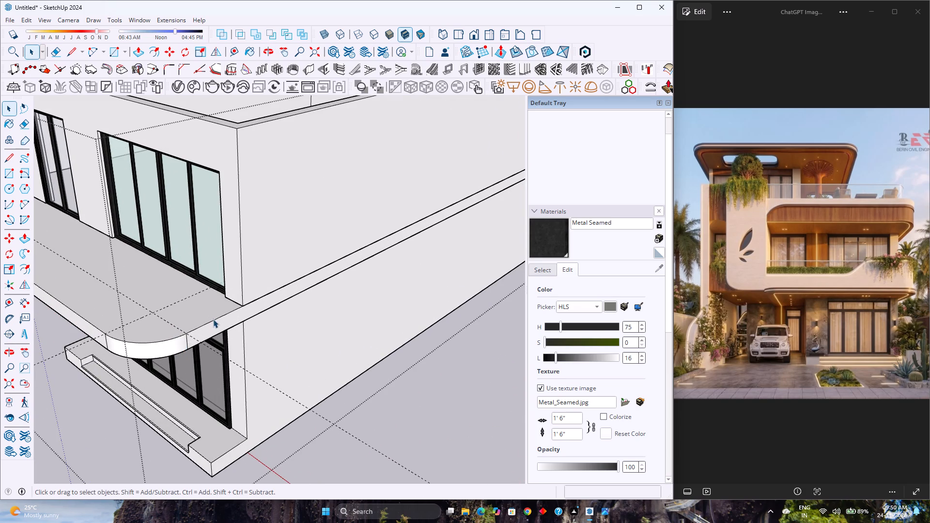
double_click(213, 319)
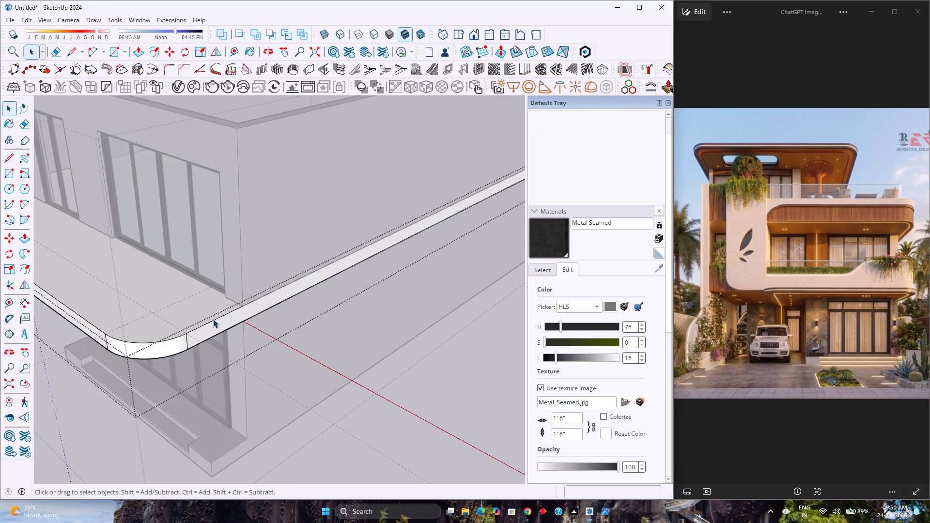
click(223, 317)
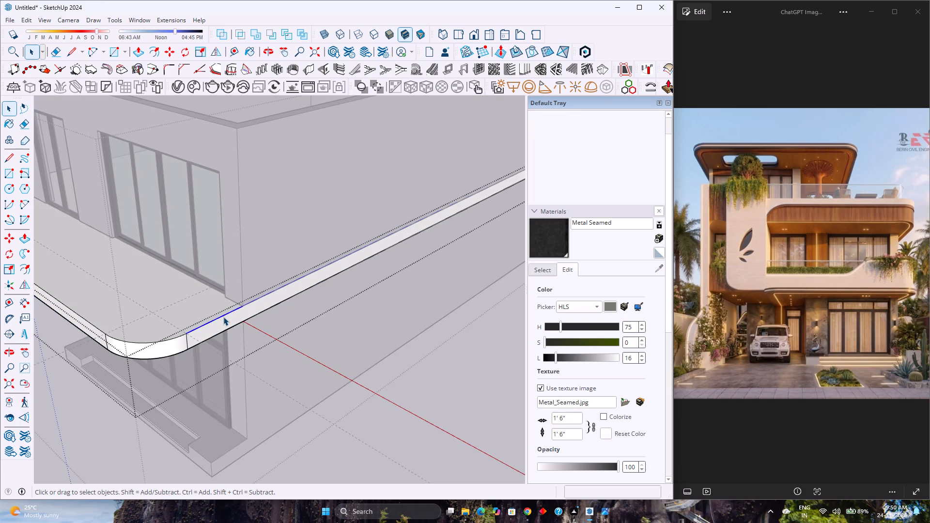
middle_drag(228, 322, 158, 241)
middle_drag(175, 263, 209, 309)
middle_drag(209, 309, 234, 375)
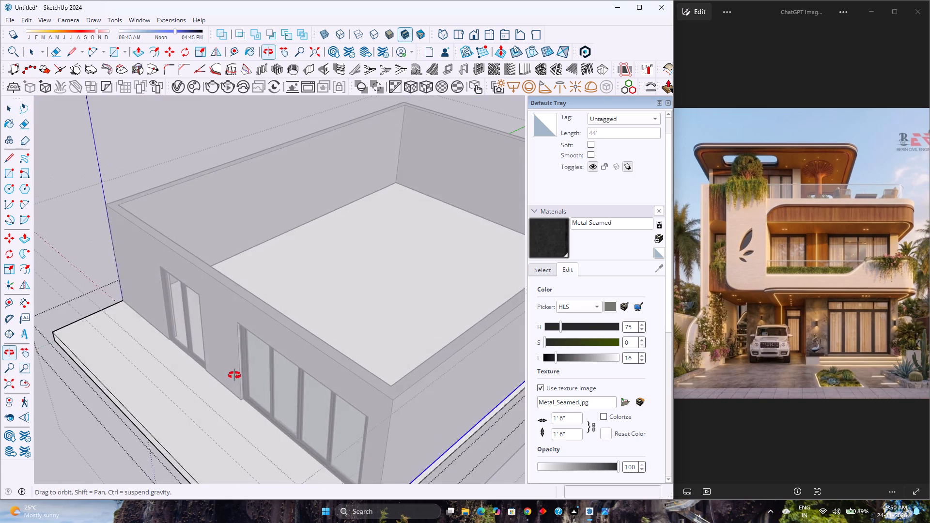
middle_drag(234, 375, 234, 376)
middle_click(234, 376)
scroll(215, 341, down, 8)
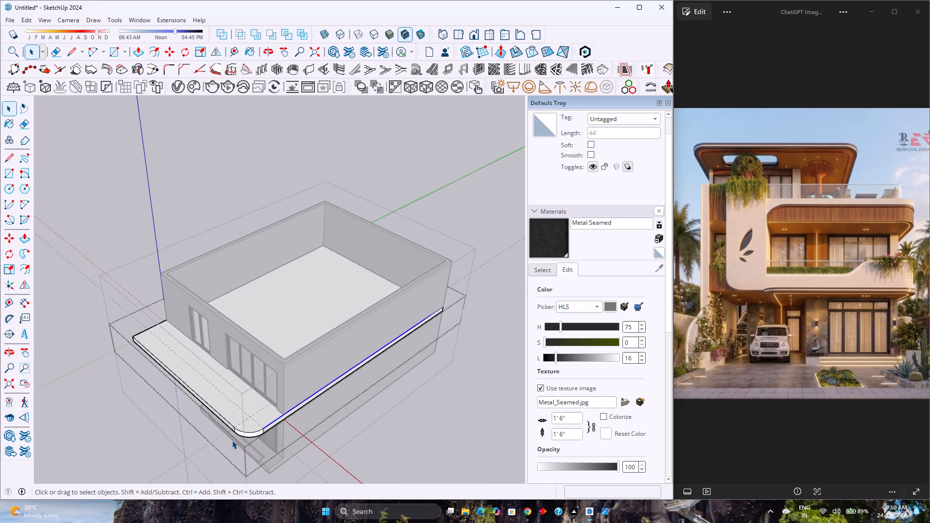
scroll(232, 440, up, 4)
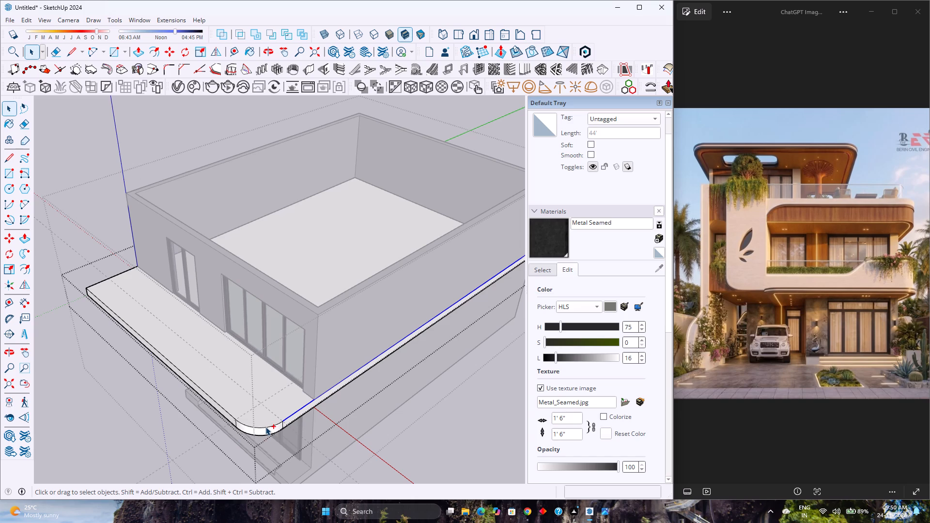
ctrl+click(265, 428)
ctrl+click(225, 411)
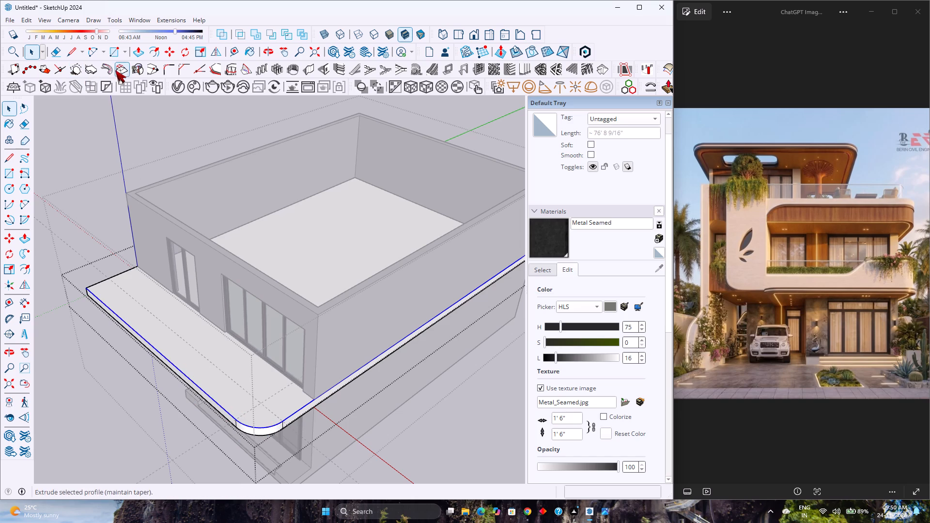
click(153, 52)
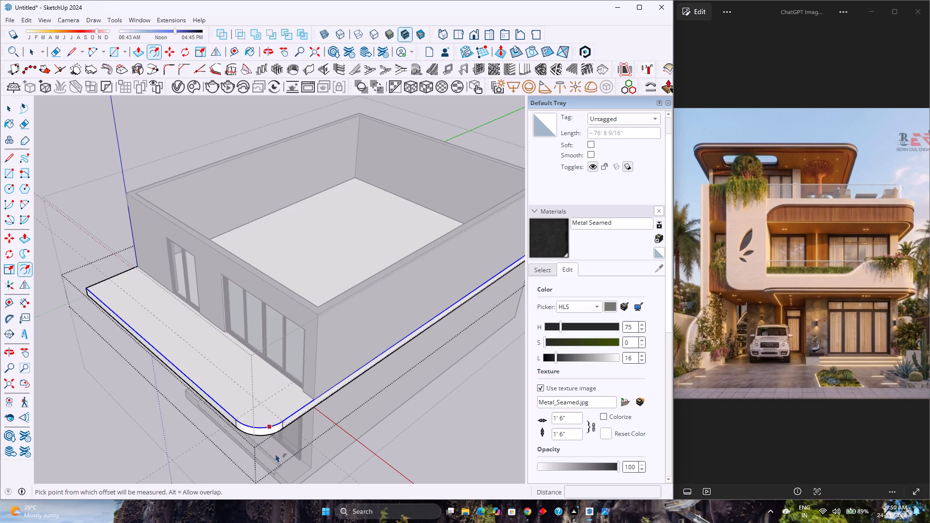
click(261, 431)
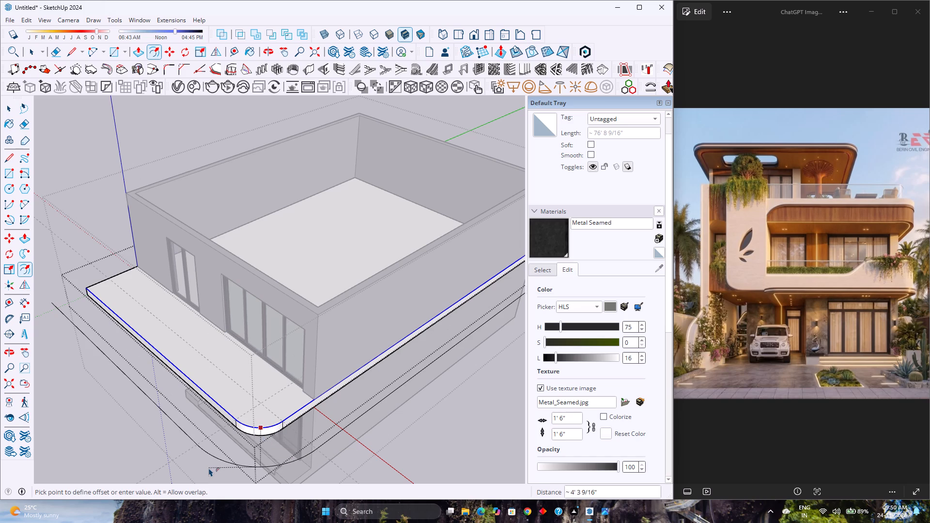
middle_drag(240, 477, 385, 461)
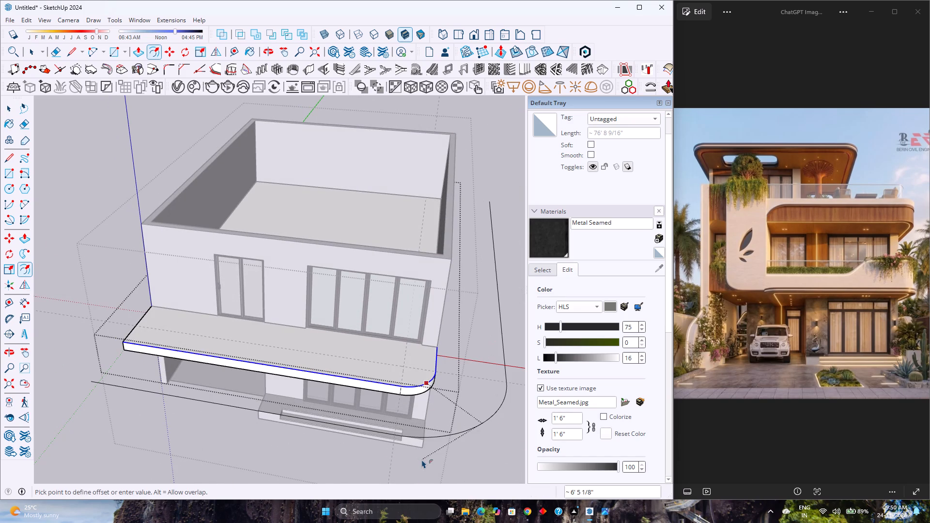
key(1)
key(Return)
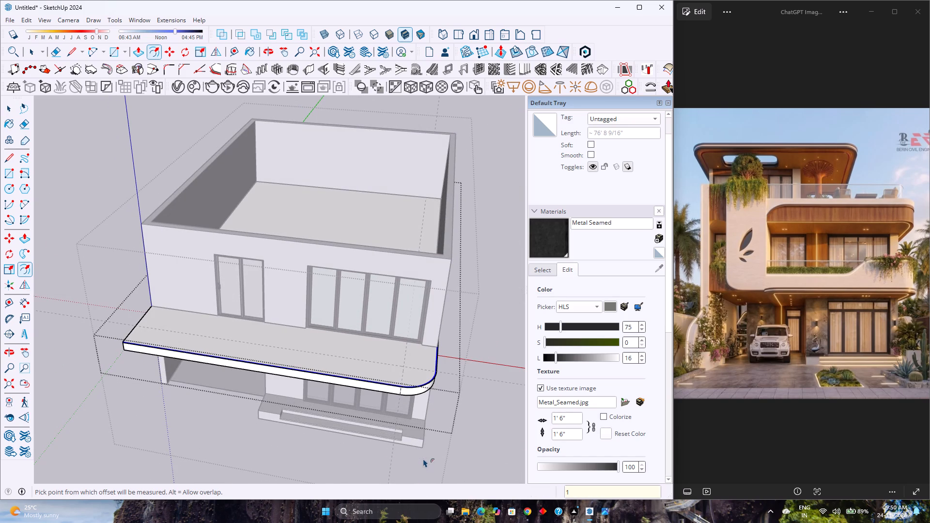
key(1)
key(apostrophe)
key(Return)
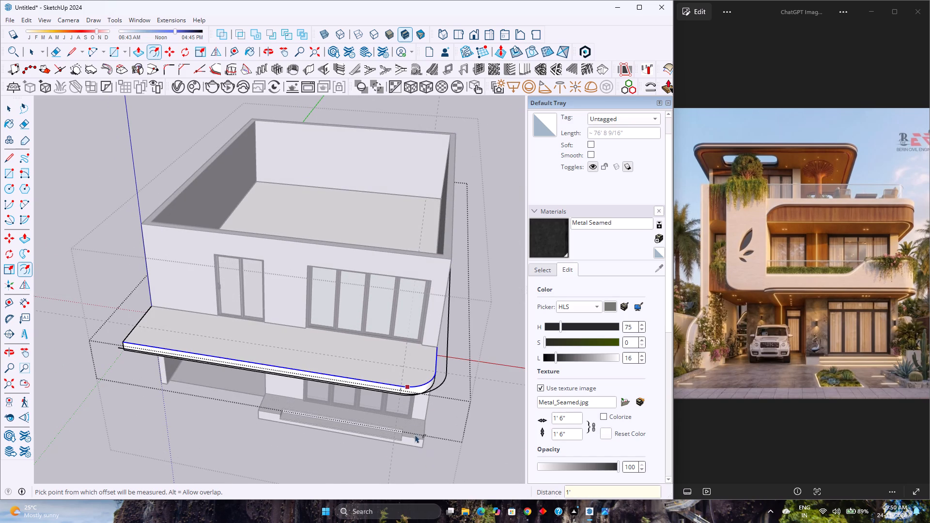
Examine the offset outline around the slab's front and rounded corner.
scroll(428, 401, up, 1)
middle_drag(428, 402, 384, 445)
scroll(352, 383, down, 4)
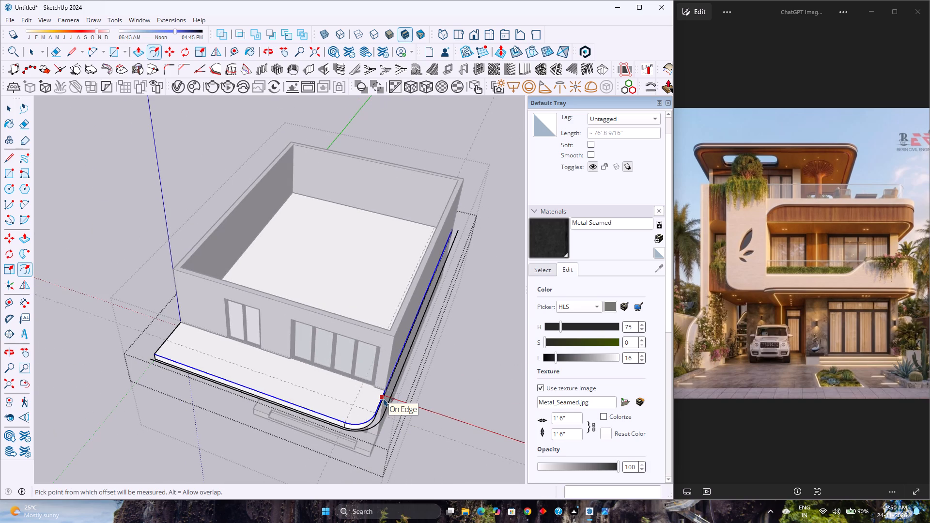
scroll(362, 431, up, 8)
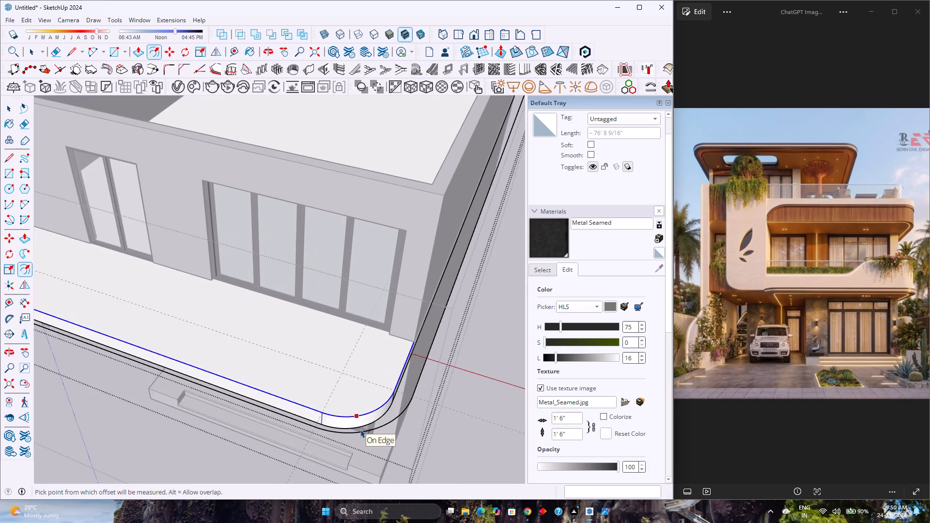
scroll(361, 429, up, 4)
scroll(361, 429, down, 4)
scroll(361, 429, up, 3)
scroll(361, 429, down, 7)
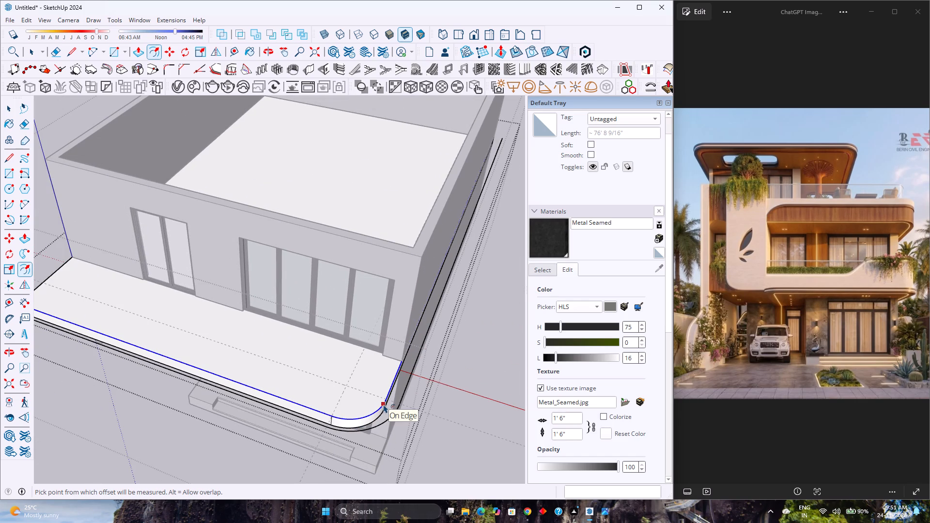
Draw 1' lines closing both open ends of the offset outline against the slab's edge, forming a band face.
scroll(384, 404, down, 2)
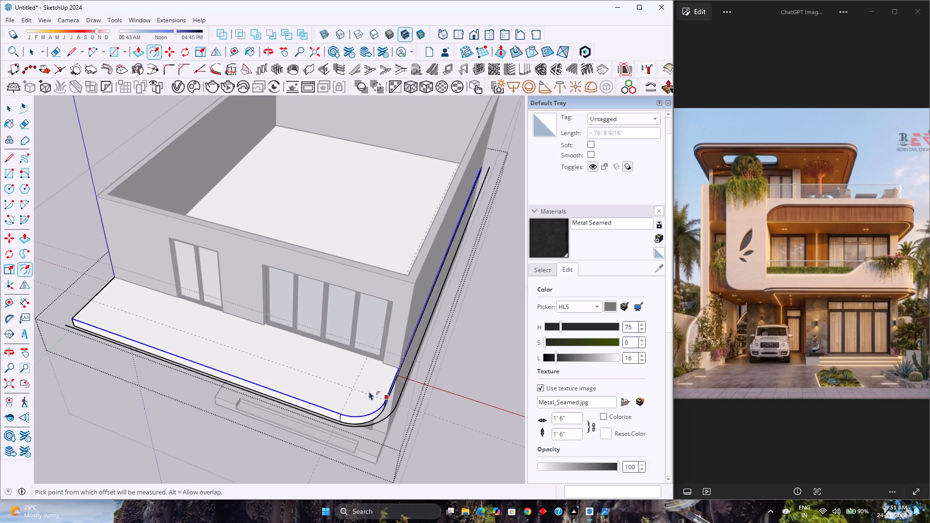
key(l)
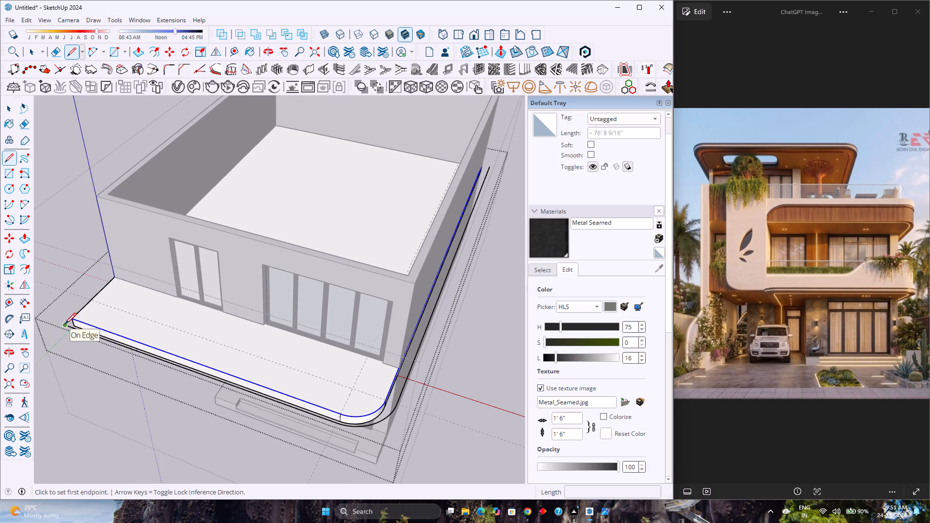
click(65, 324)
click(72, 316)
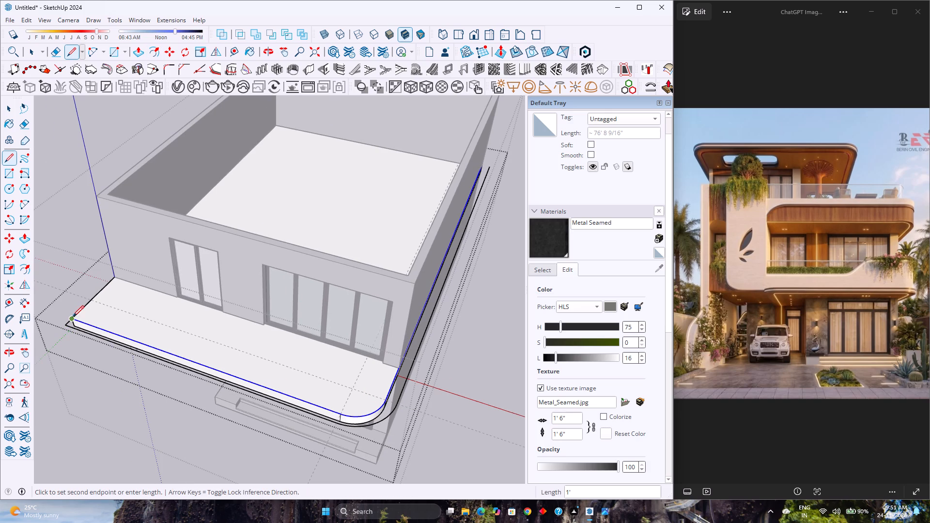
key(Escape)
scroll(108, 379, down, 3)
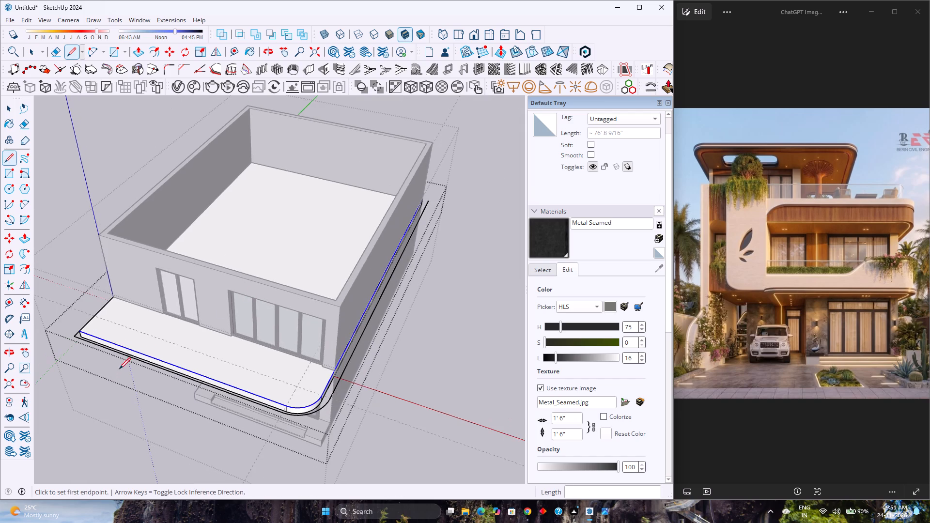
scroll(449, 180, up, 8)
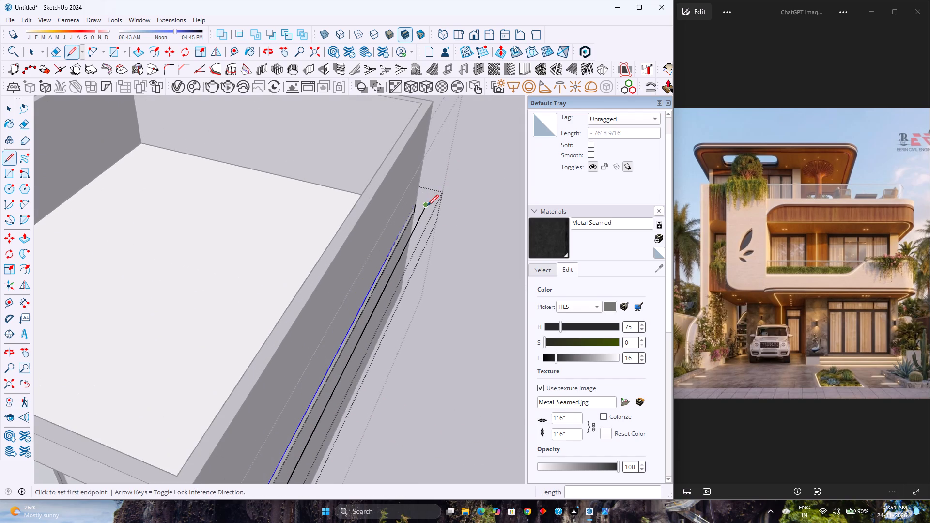
click(427, 206)
click(418, 203)
scroll(418, 203, down, 7)
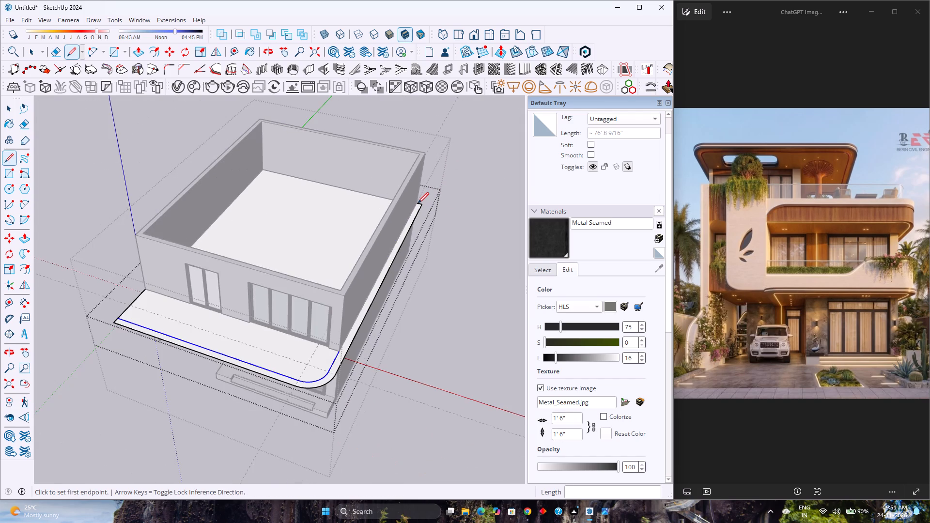
key(space)
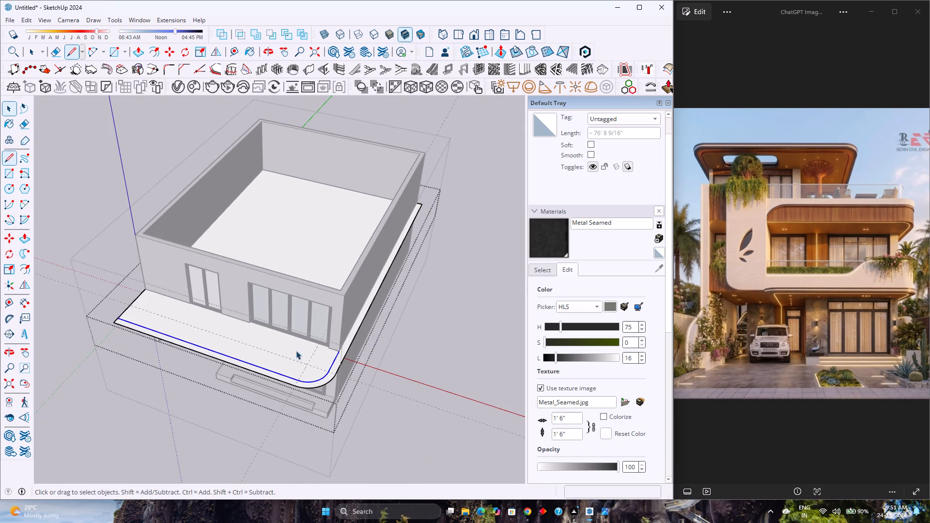
Group the band face with its boundary edges and open the new group for editing.
scroll(314, 407, up, 8)
double_click(330, 347)
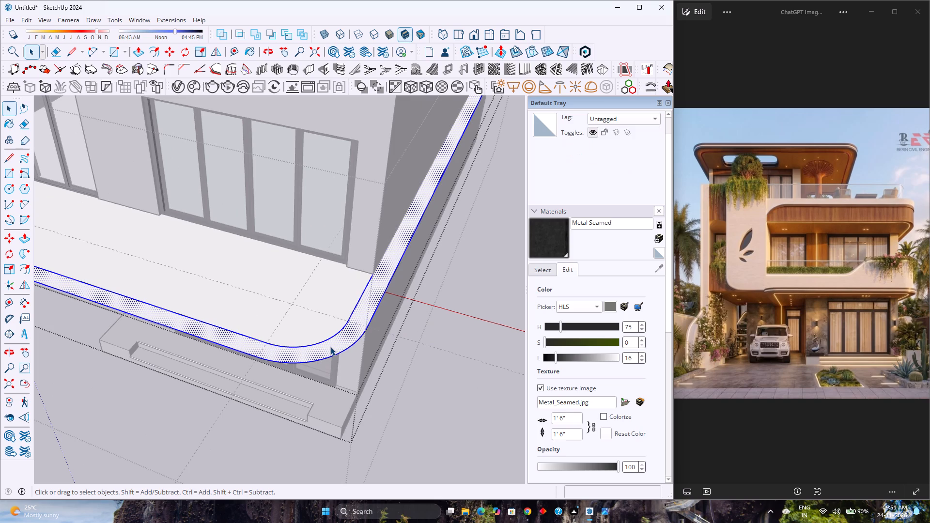
right_click(330, 347)
click(385, 122)
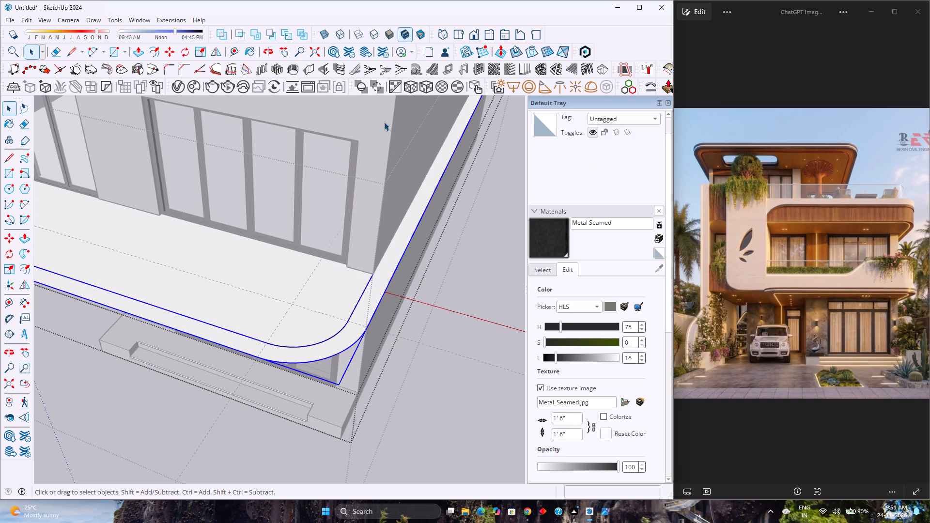
double_click(357, 322)
Examine the band around the slab and compare it with the balcony edge in the reference image.
scroll(357, 322, up, 2)
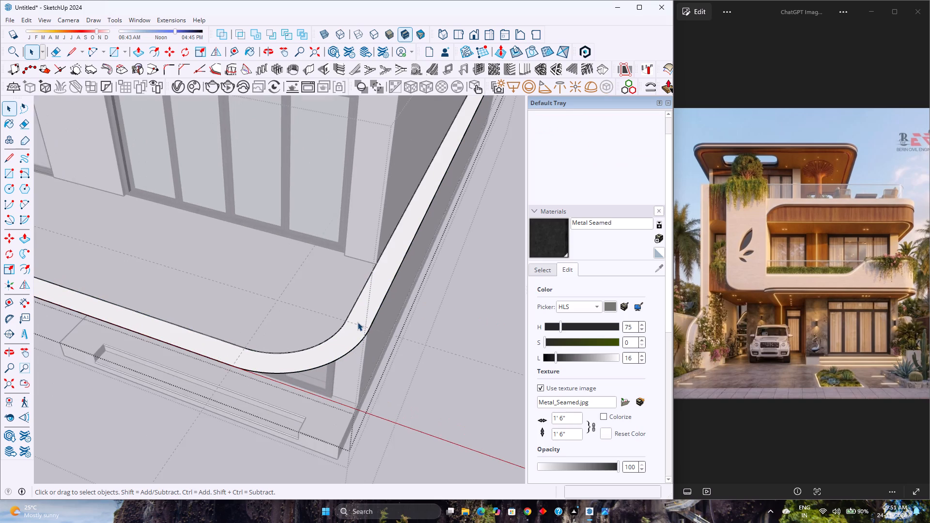
scroll(357, 318, up, 2)
scroll(325, 408, down, 2)
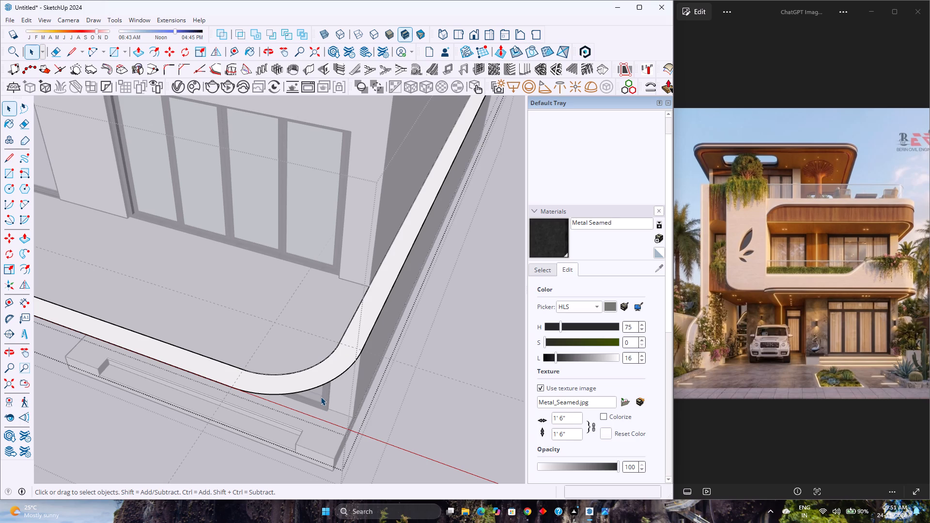
scroll(321, 397, down, 5)
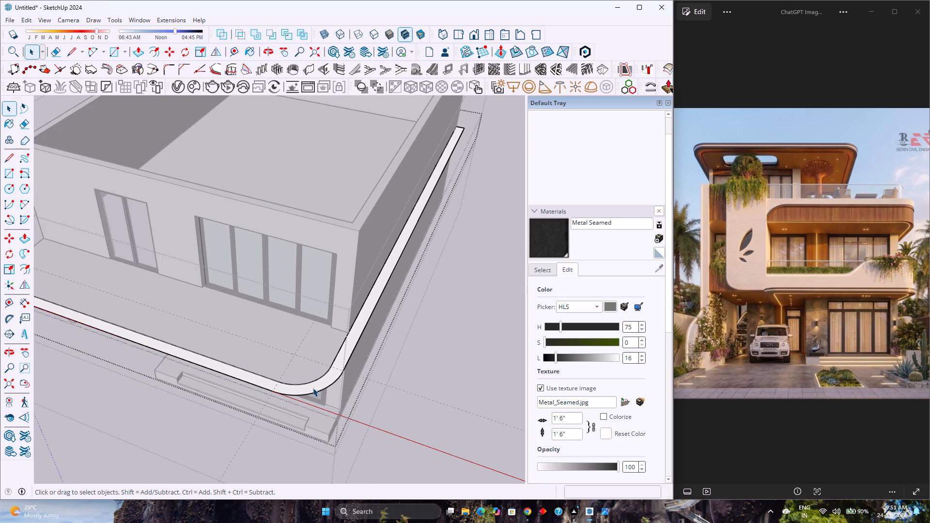
scroll(306, 380, down, 3)
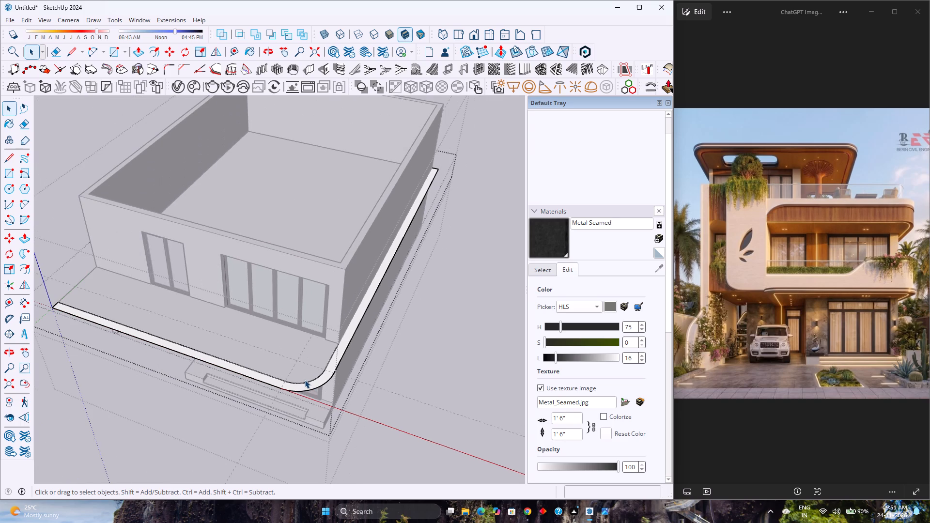
scroll(305, 380, up, 3)
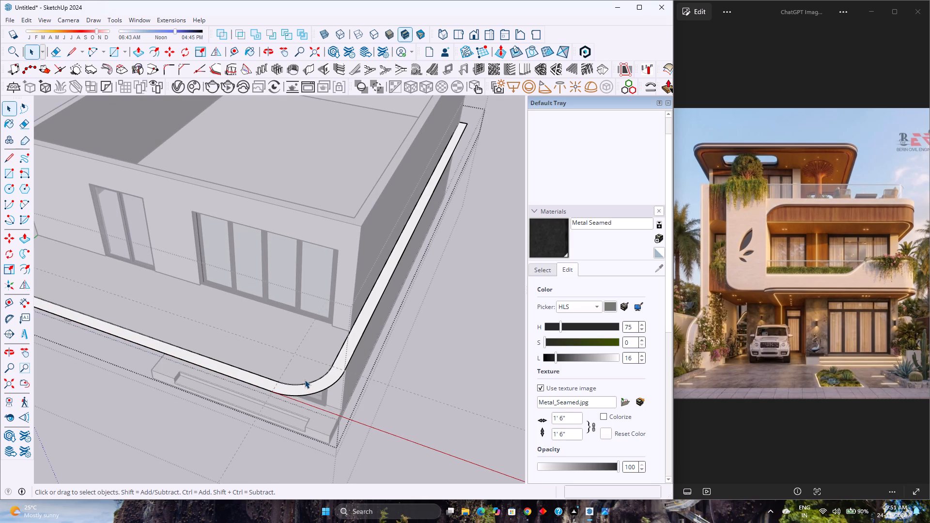
scroll(761, 275, up, 8)
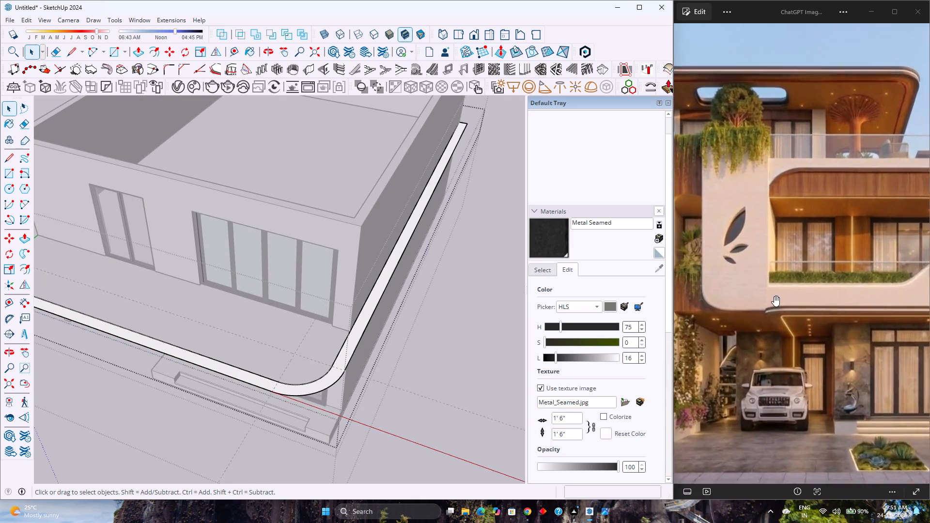
scroll(774, 296, up, 8)
middle_click(785, 318)
middle_drag(785, 318, 760, 375)
middle_click(760, 375)
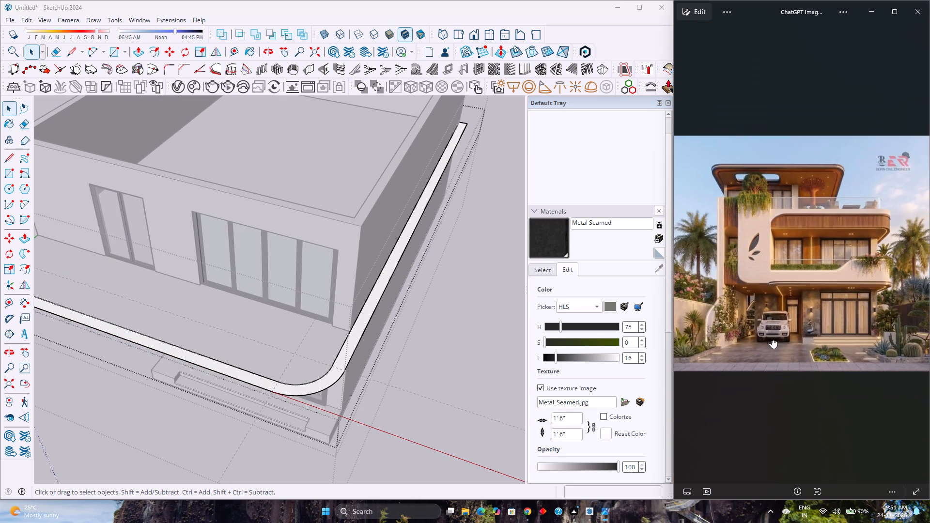
scroll(787, 291, up, 8)
scroll(297, 392, up, 2)
Extrude the band face 9" downward along the slab's front and side.
click(333, 379)
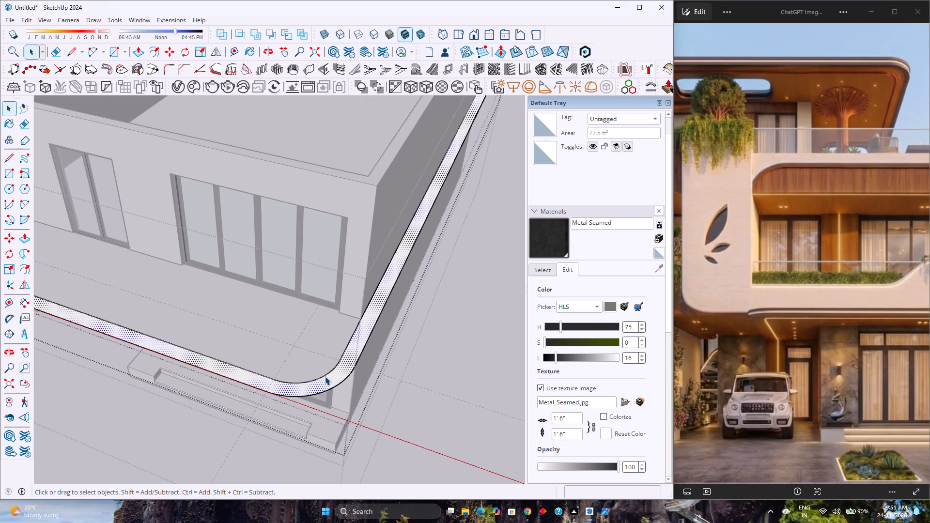
key(p)
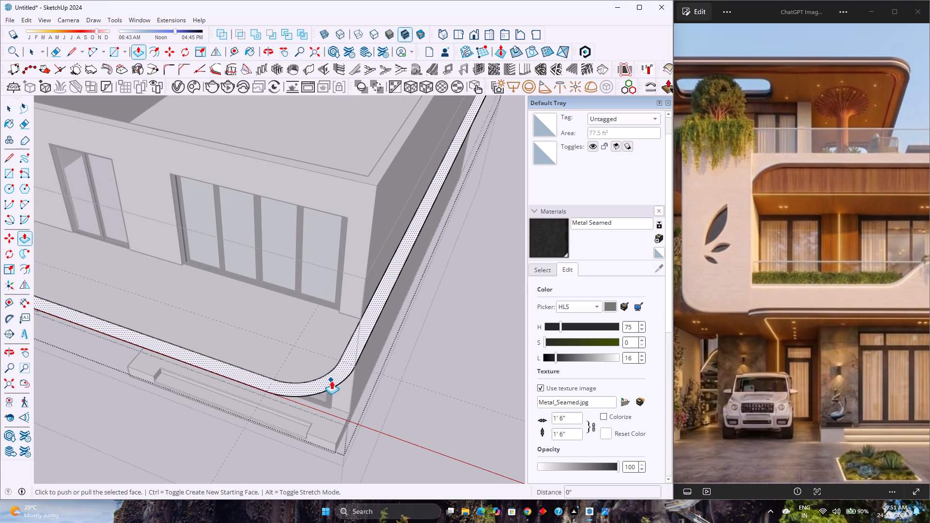
middle_drag(327, 402, 406, 298)
middle_click(407, 296)
middle_drag(405, 239, 263, 267)
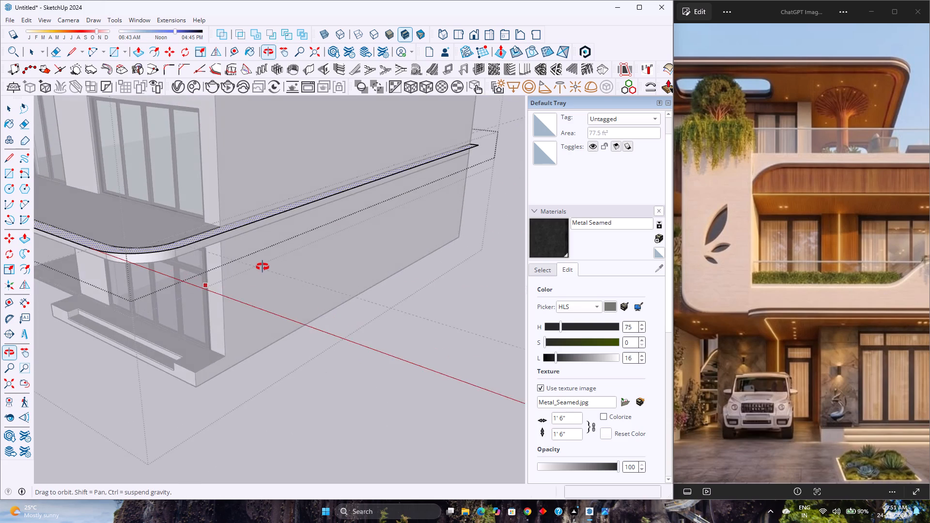
middle_drag(263, 267, 263, 267)
middle_click(263, 267)
middle_click(263, 267)
scroll(225, 273, up, 1)
click(219, 263)
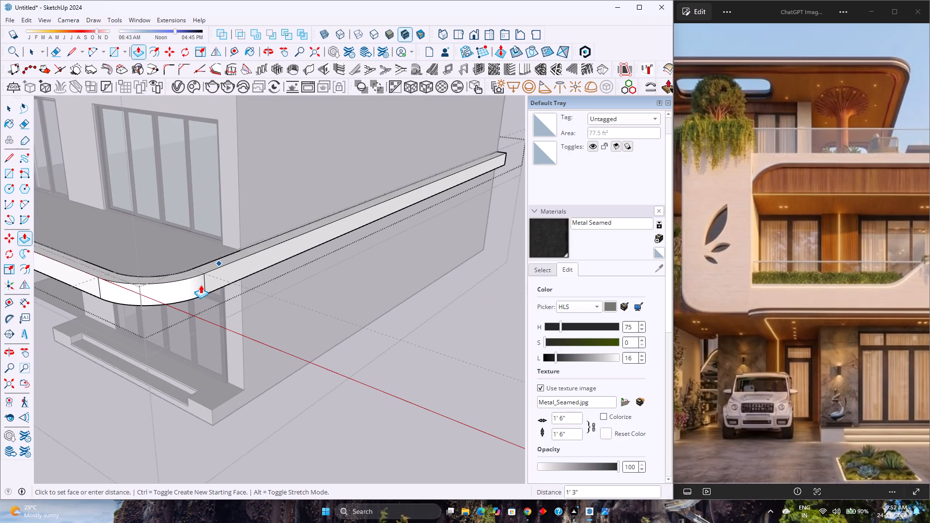
key(9)
key(Return)
Extend the band's bottom face another 3" down to the slab's underside.
middle_drag(201, 285, 369, 165)
middle_click(369, 165)
scroll(252, 278, up, 3)
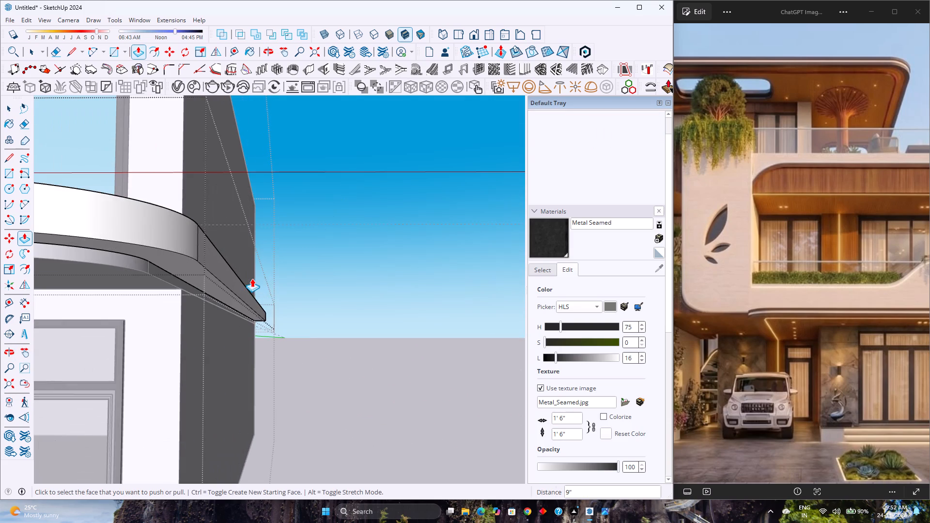
scroll(211, 298, up, 2)
click(172, 254)
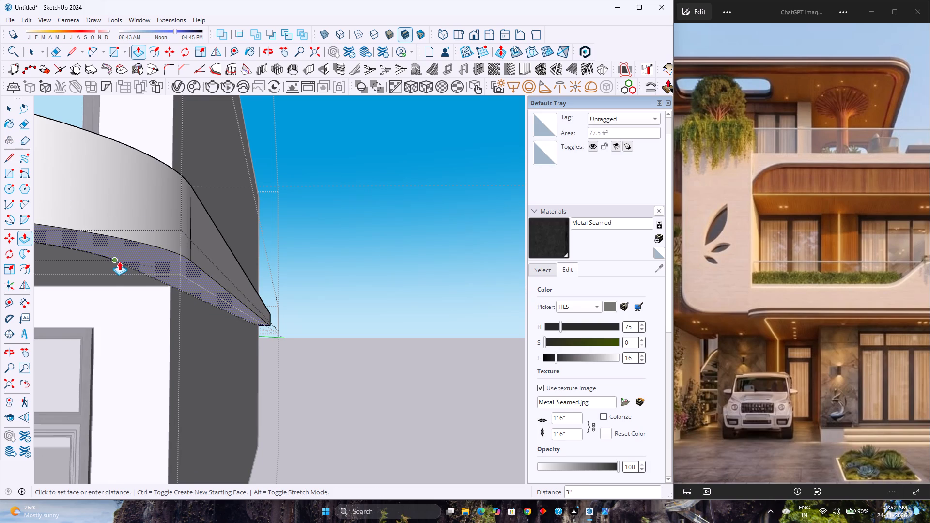
click(119, 261)
scroll(193, 263, down, 15)
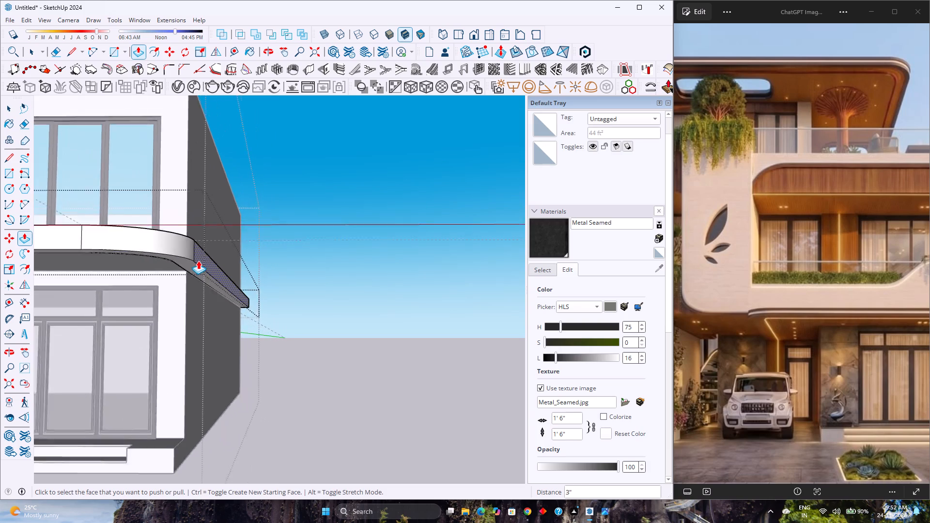
Raise the band's top face 3' to form the balcony parapet.
scroll(198, 261, down, 10)
middle_drag(200, 260, 283, 380)
middle_drag(283, 379, 273, 388)
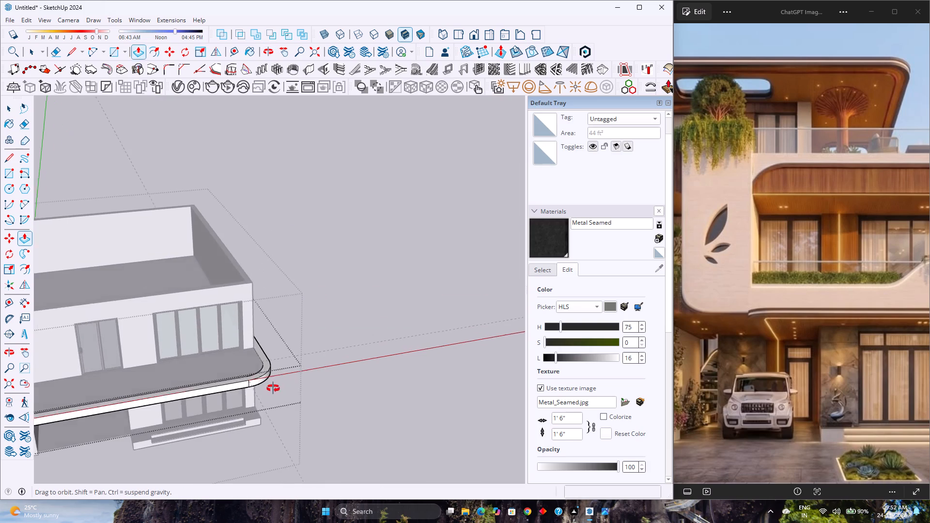
middle_drag(273, 388, 238, 409)
shift+middle_drag(236, 384, 373, 369)
middle_drag(377, 367, 249, 403)
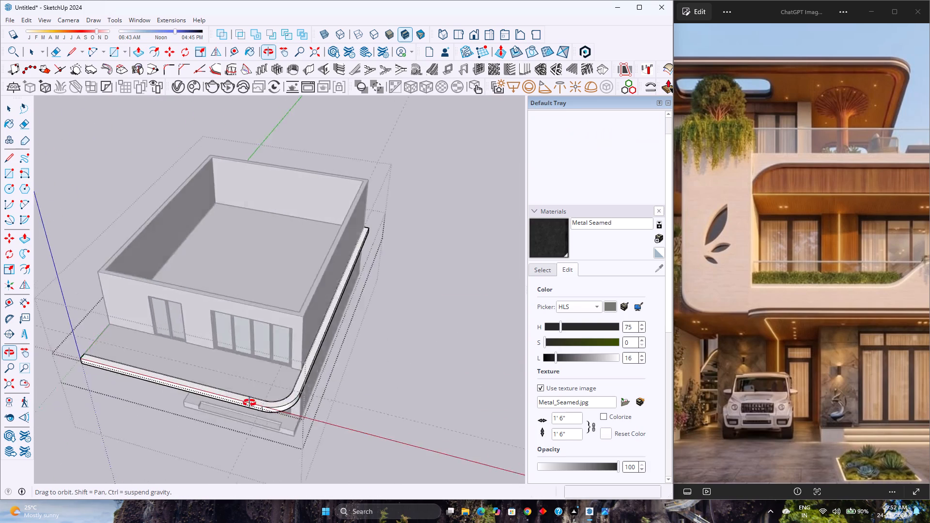
middle_drag(249, 403, 151, 409)
scroll(249, 395, up, 5)
click(232, 379)
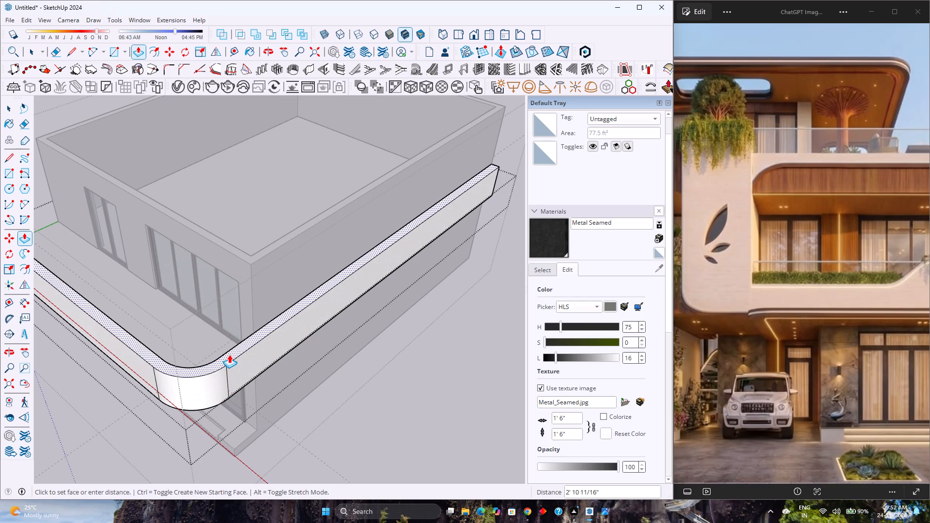
text(3')
key(Return)
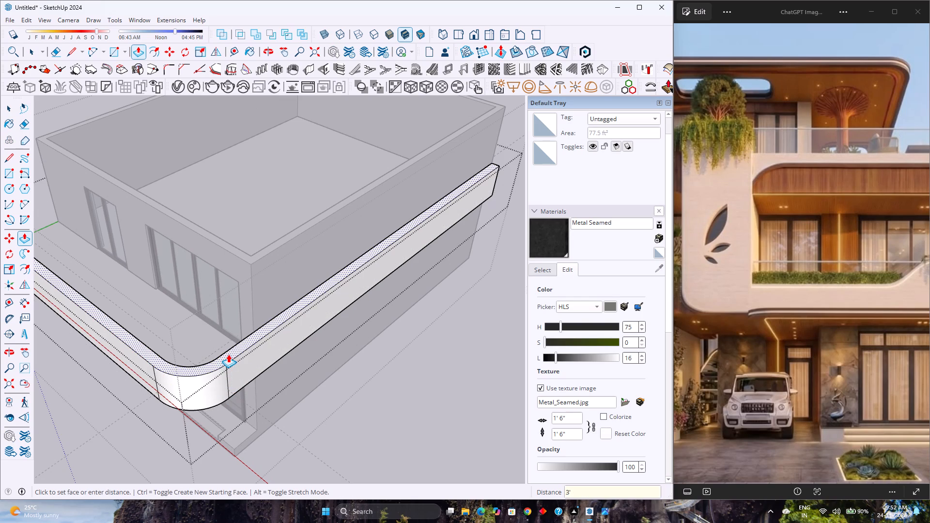
Examine the raised parapet in the front elevation against the reference image.
scroll(241, 361, down, 5)
middle_drag(217, 386, 355, 288)
scroll(351, 287, down, 2)
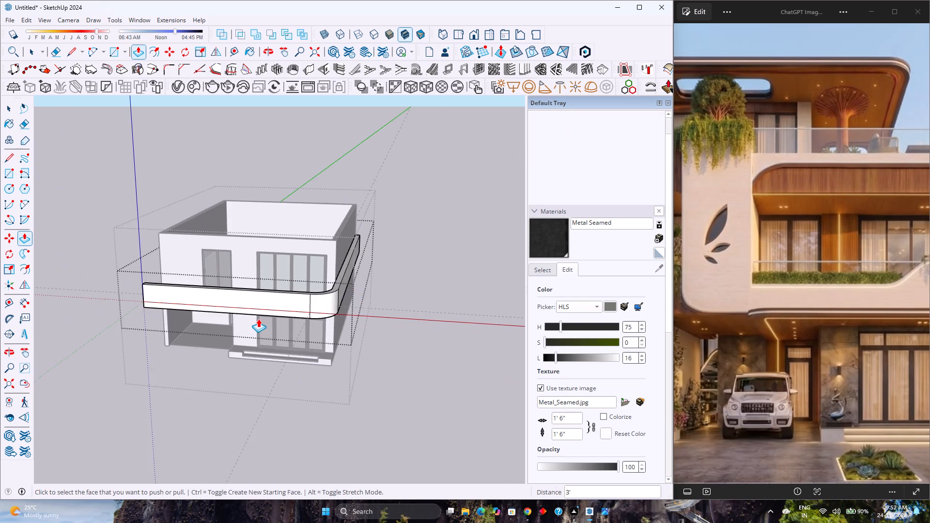
scroll(258, 319, up, 4)
middle_drag(258, 319, 303, 260)
scroll(306, 259, down, 2)
scroll(306, 259, up, 3)
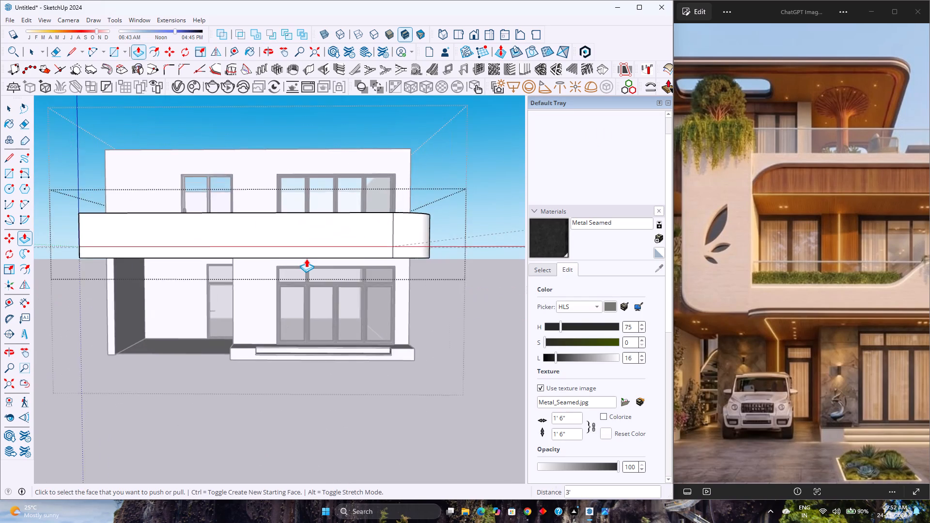
scroll(306, 259, up, 2)
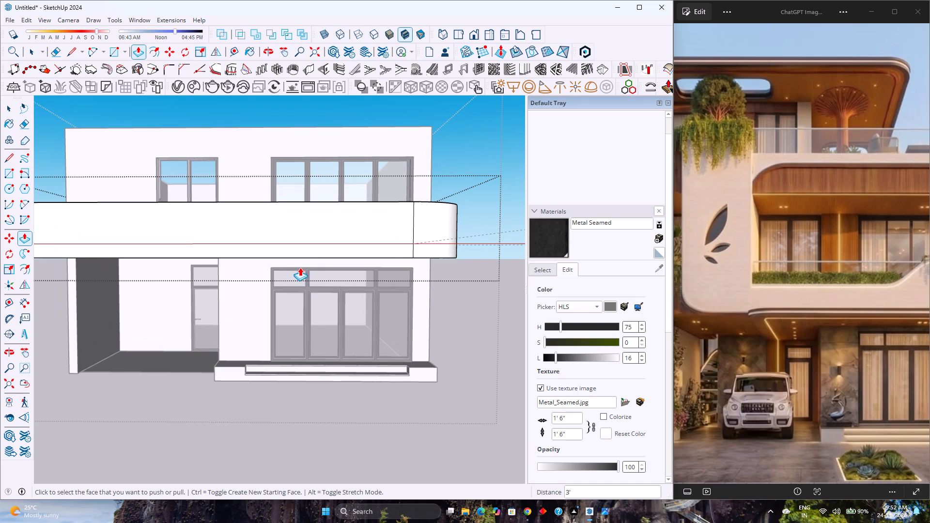
scroll(261, 300, down, 2)
scroll(261, 300, up, 2)
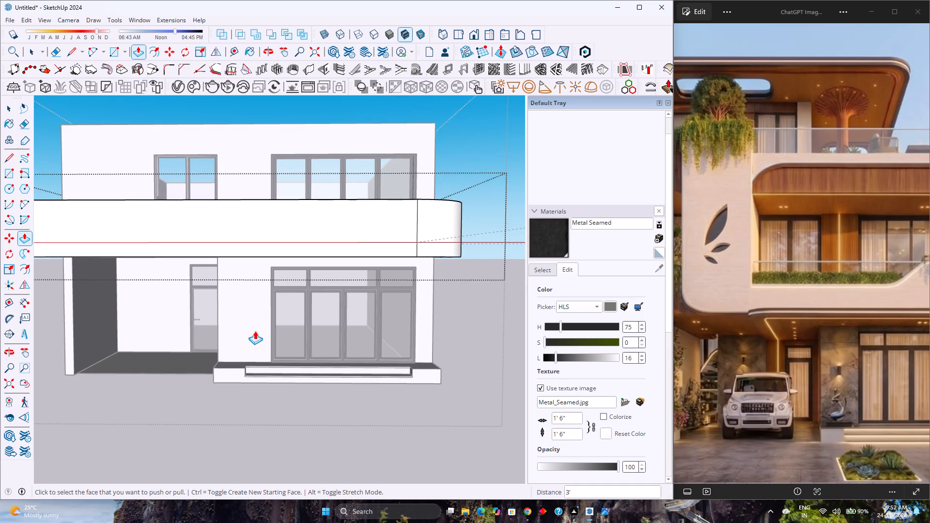
scroll(255, 331, down, 4)
Push the parapet's end face at the open front corner, opposite the rounded corner, inward by 7' 9".
middle_drag(235, 330, 416, 355)
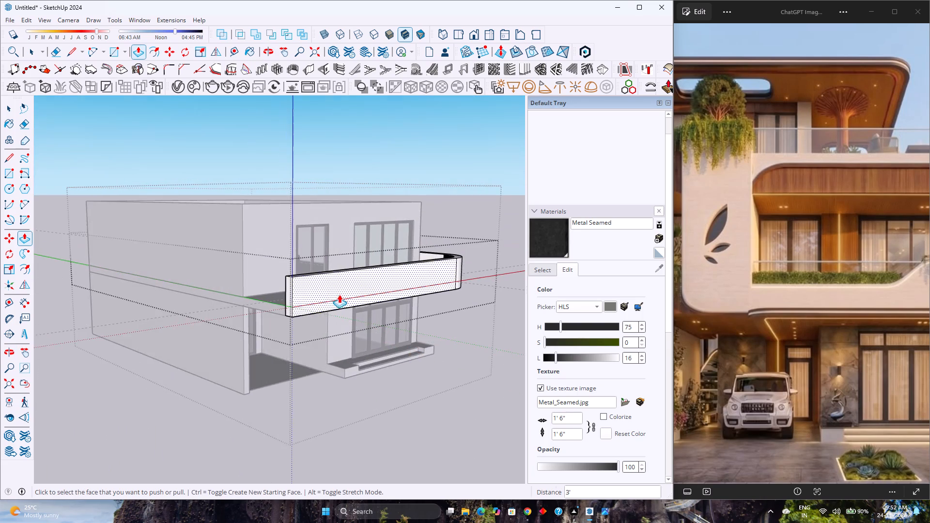
scroll(334, 292, up, 5)
click(279, 294)
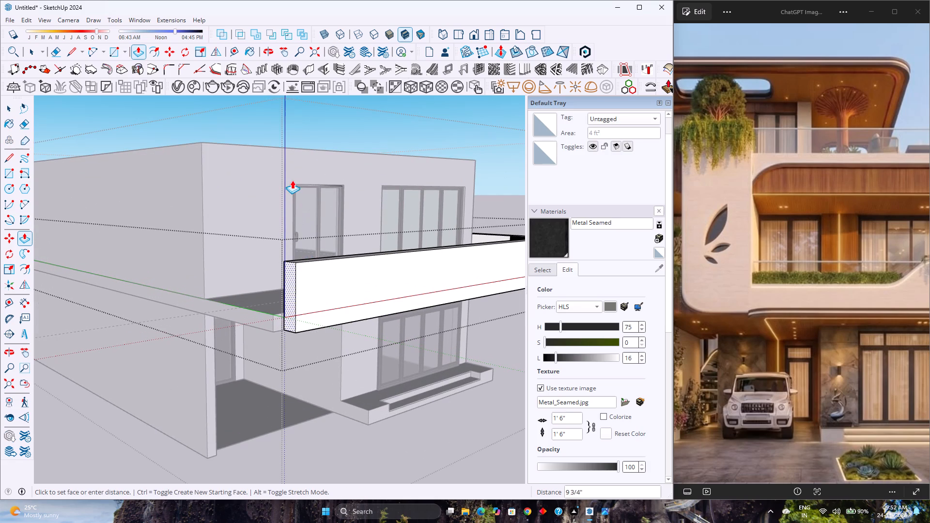
click(292, 194)
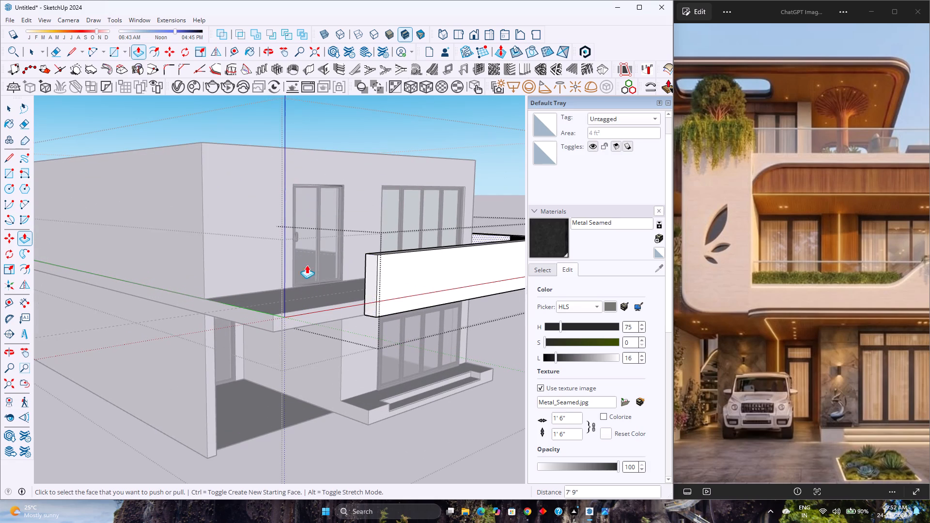
scroll(363, 323, down, 4)
middle_drag(363, 323, 175, 287)
middle_click(175, 288)
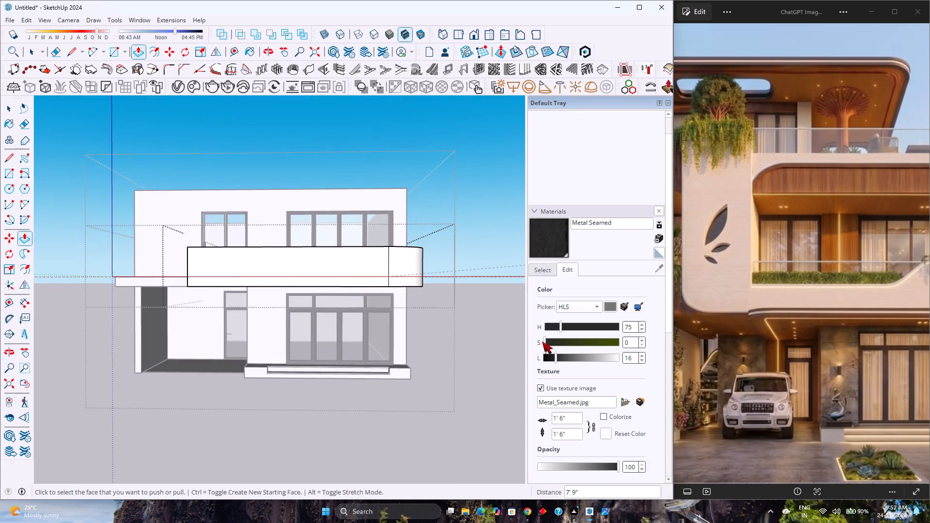
Undo the inward push of the parapet's end face and the 3' raise of the band's top face.
scroll(764, 347, down, 7)
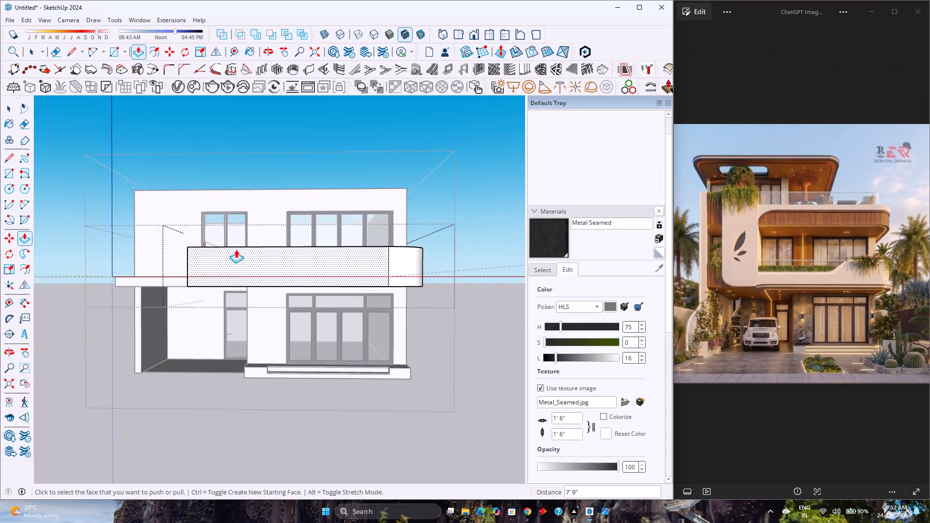
scroll(199, 256, up, 7)
middle_drag(190, 269, 413, 371)
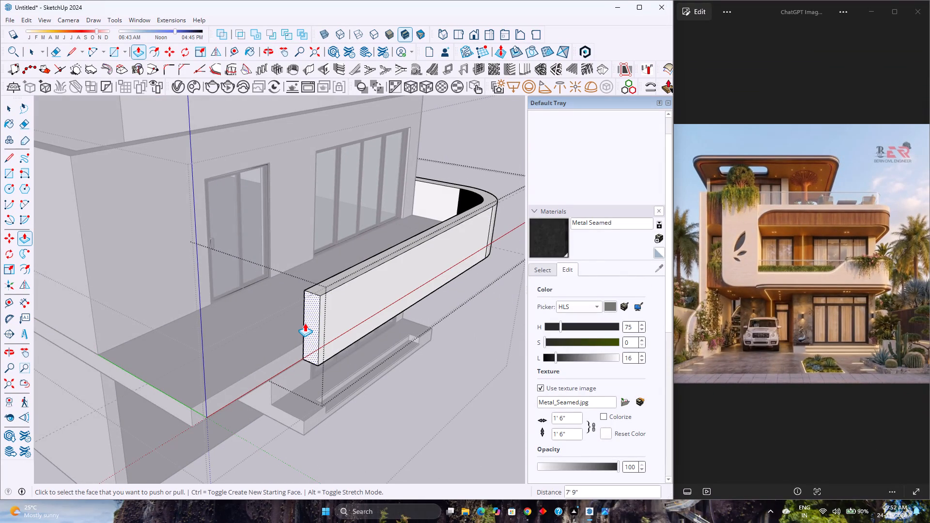
middle_drag(344, 336, 467, 442)
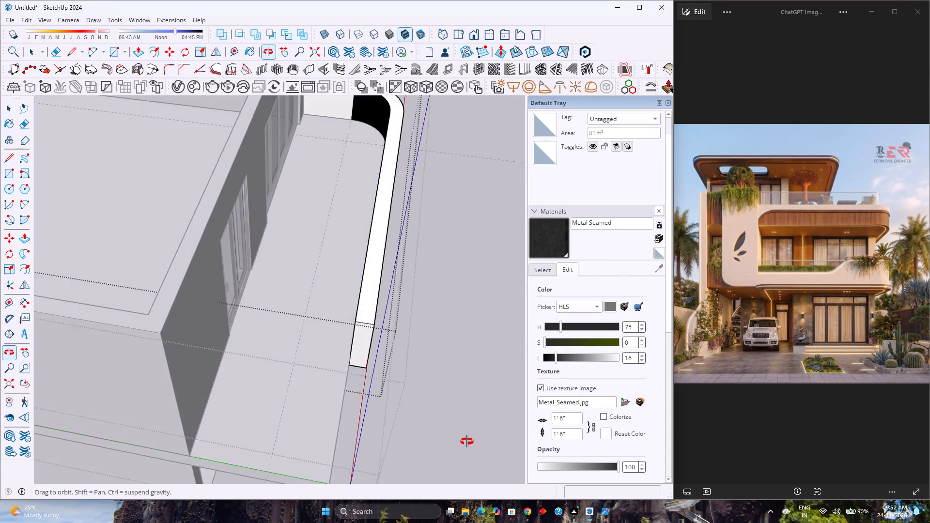
middle_drag(467, 442, 385, 455)
key(ctrl+z)
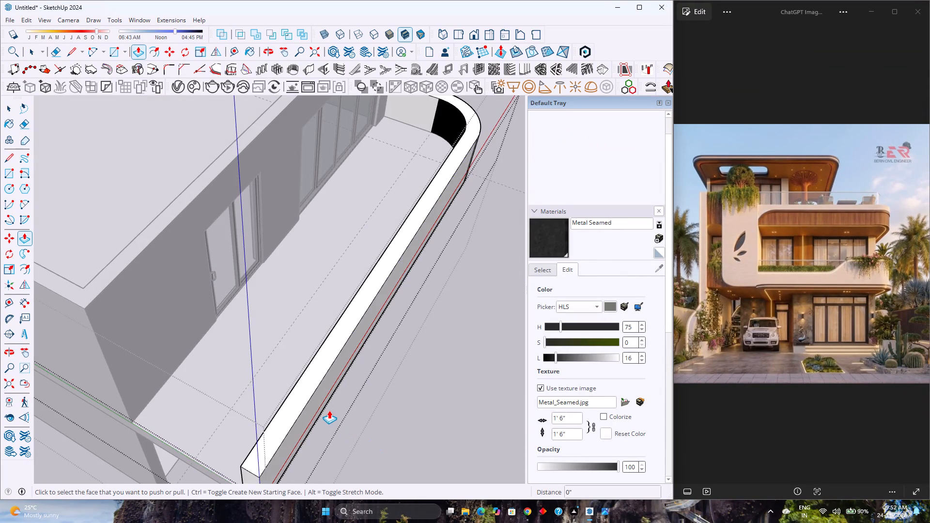
key(ctrl+z)
key(space)
Weld the inner edge segments of the rounded corner on the band's top face into one curve.
middle_drag(389, 307, 284, 383)
scroll(317, 346, down, 2)
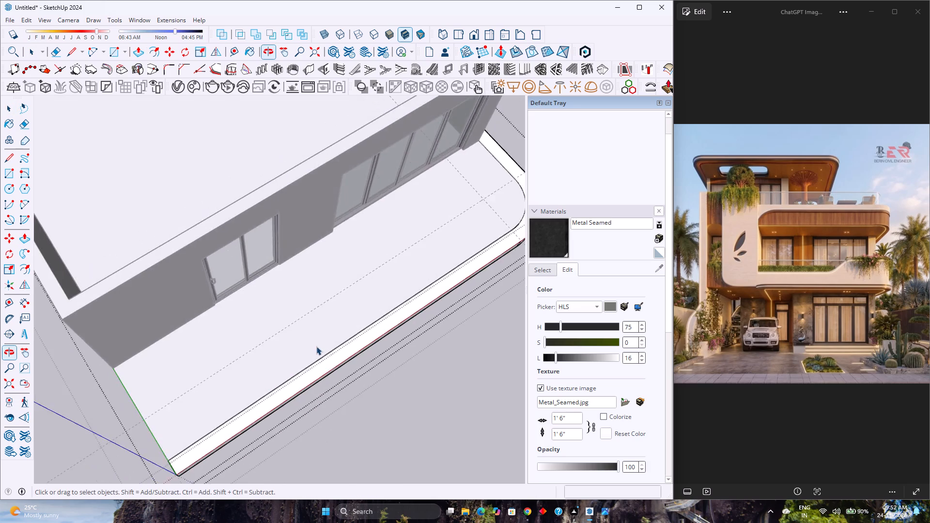
scroll(316, 346, down, 5)
scroll(414, 258, up, 10)
middle_drag(453, 280, 384, 282)
middle_click(384, 282)
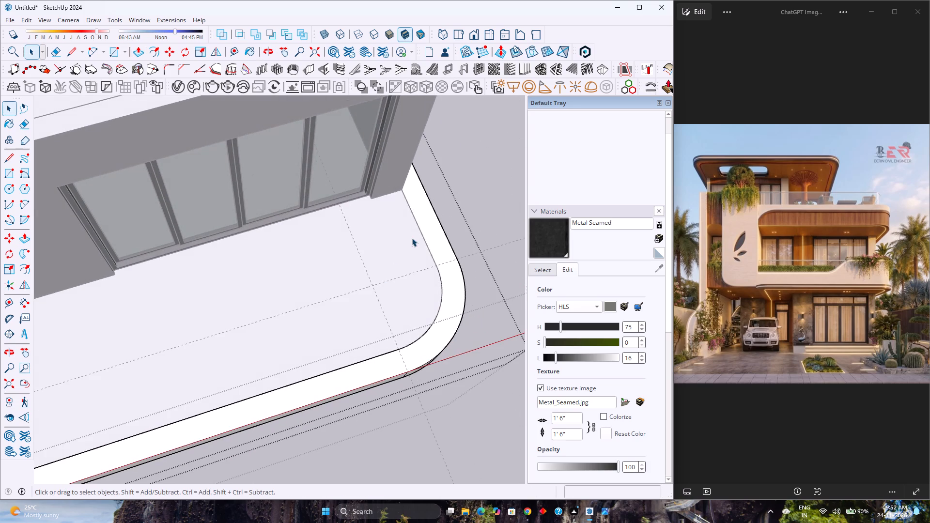
drag(412, 242, 448, 338)
ctrl+drag(380, 310, 436, 355)
ctrl+drag(409, 235, 457, 304)
ctrl+middle_drag(450, 304, 356, 258)
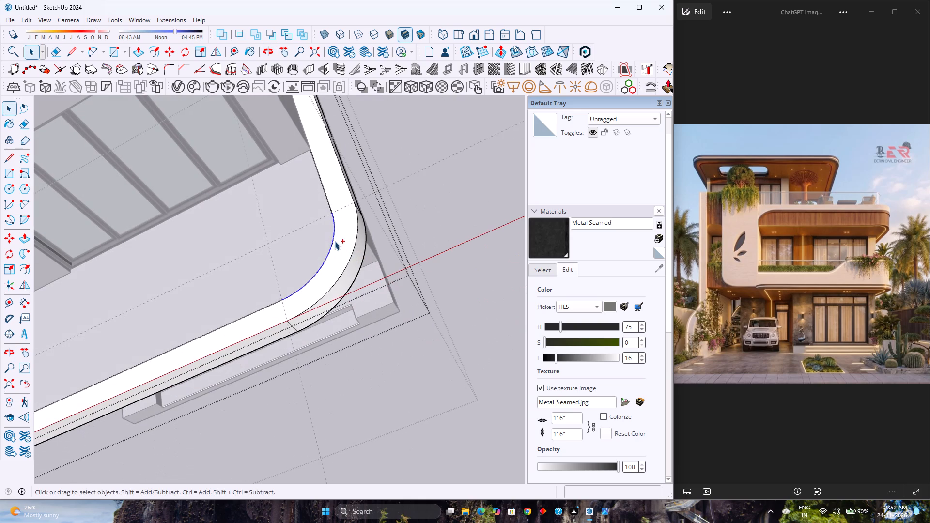
right_click(331, 243)
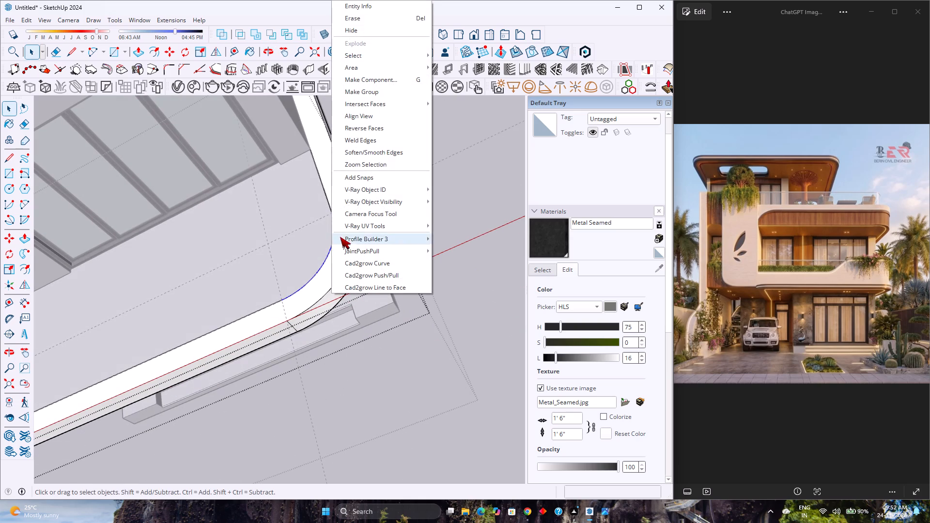
click(359, 139)
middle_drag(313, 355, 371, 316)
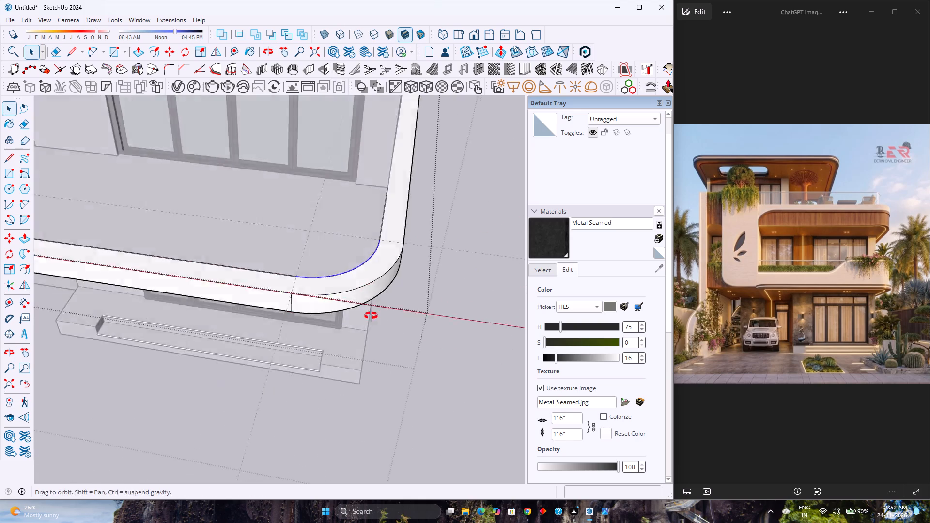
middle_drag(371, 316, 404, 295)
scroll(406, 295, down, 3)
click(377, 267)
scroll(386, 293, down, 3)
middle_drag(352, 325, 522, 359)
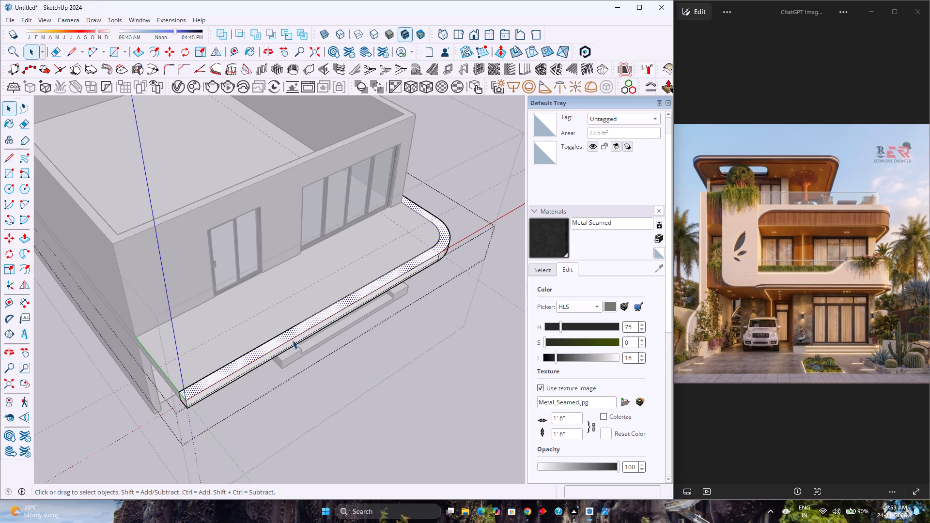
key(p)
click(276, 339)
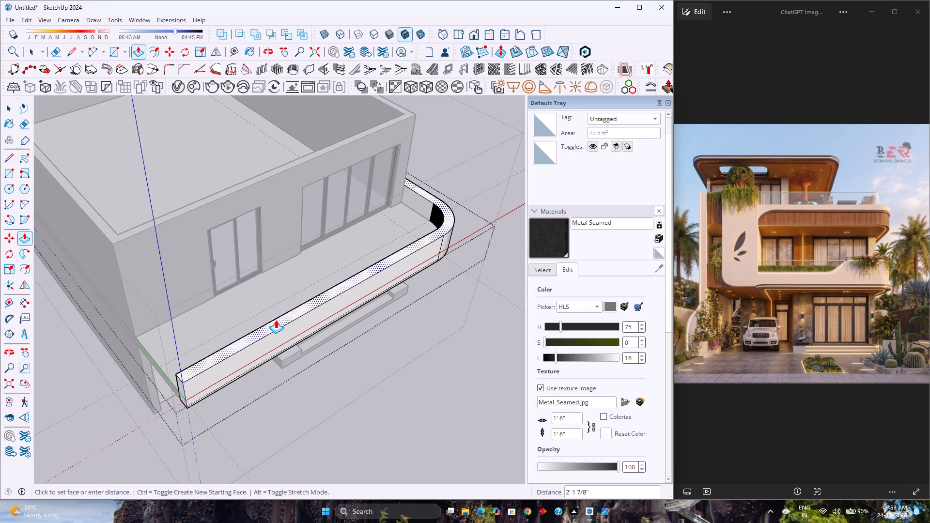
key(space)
Reselect all the inner edge segments around the band's rounded corner and weld them again.
scroll(433, 232, up, 5)
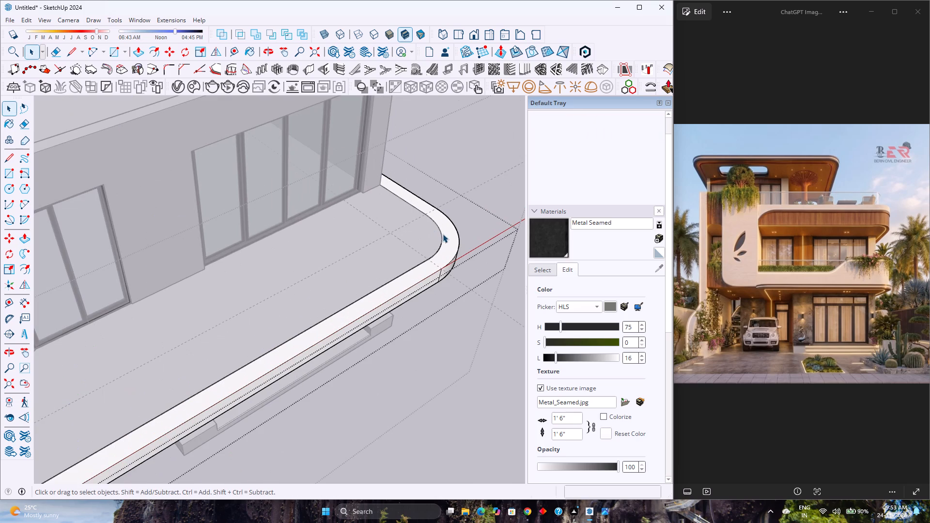
click(441, 238)
scroll(441, 238, up, 6)
middle_drag(441, 237, 255, 328)
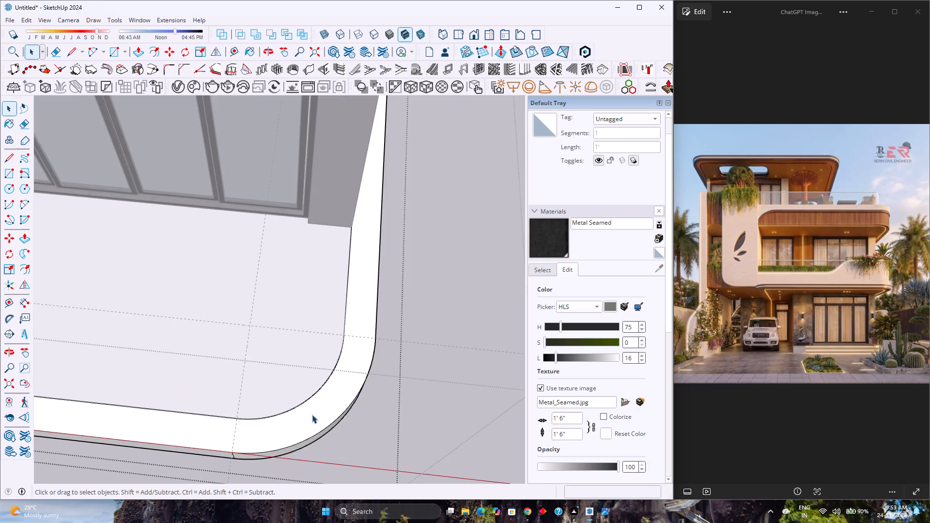
middle_drag(312, 415, 176, 418)
middle_click(176, 418)
drag(236, 353, 367, 427)
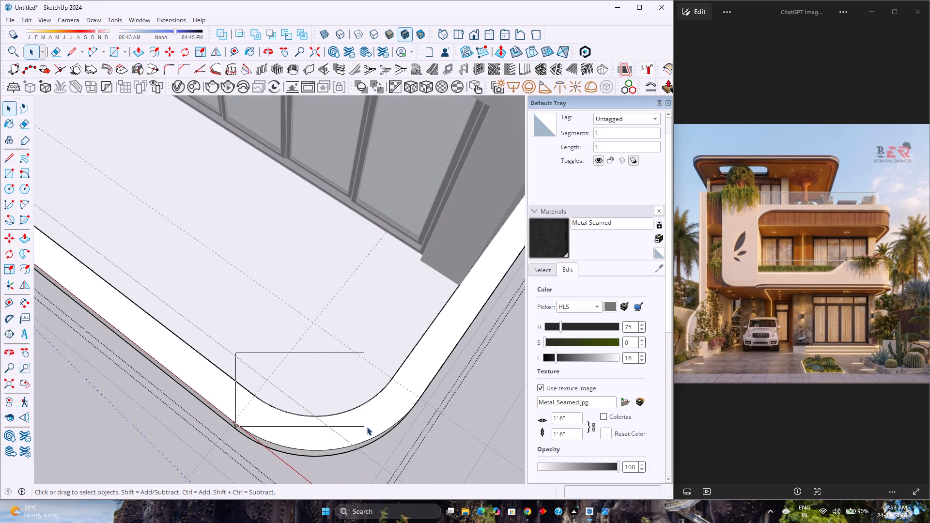
drag(367, 427, 413, 419)
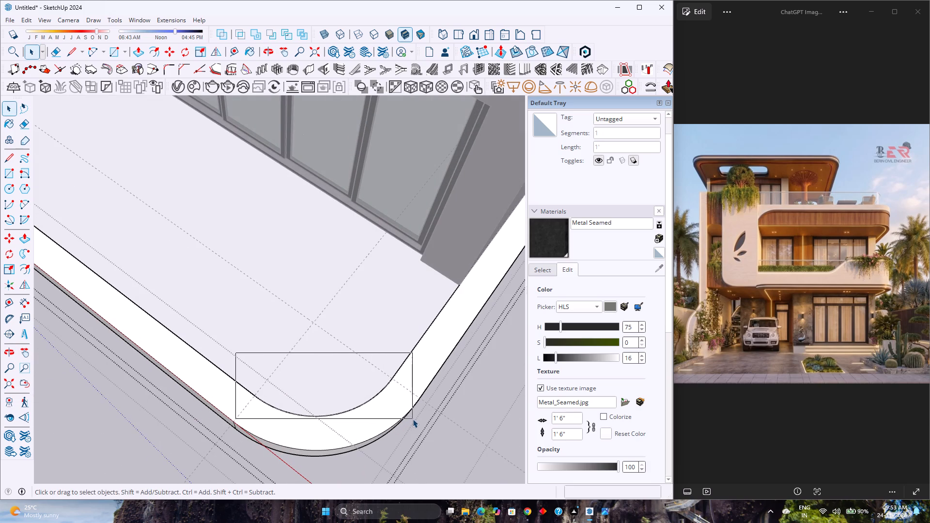
drag(413, 419, 407, 416)
drag(407, 416, 407, 415)
ctrl+drag(282, 397, 302, 412)
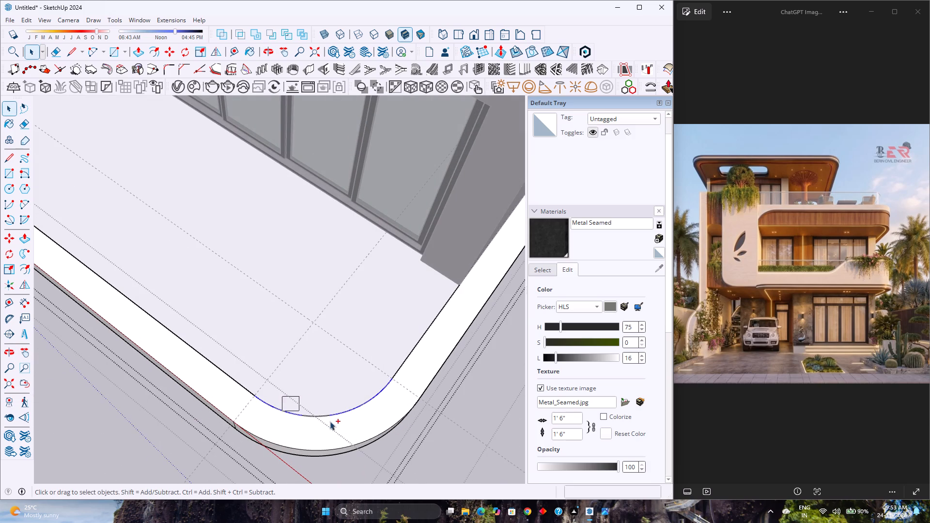
ctrl+drag(262, 395, 352, 425)
ctrl+drag(230, 375, 329, 411)
ctrl+drag(351, 358, 407, 404)
right_click(356, 406)
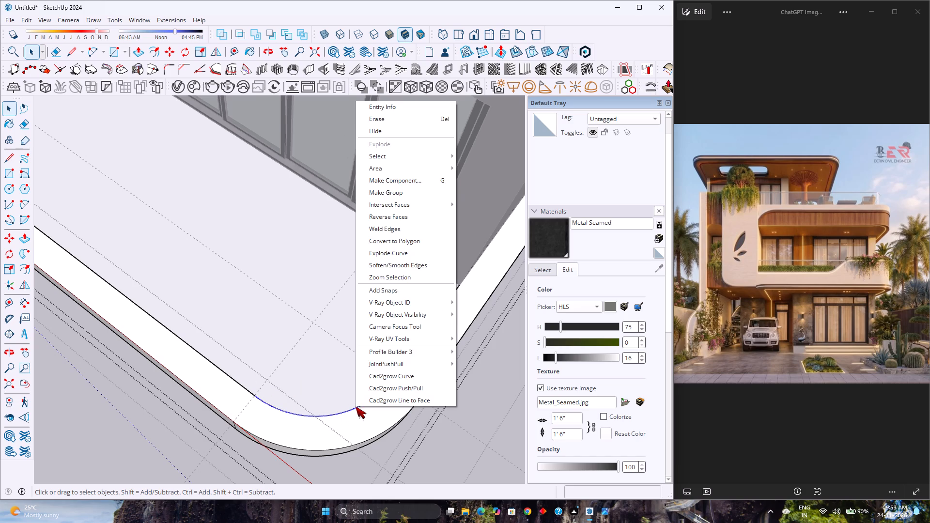
click(393, 230)
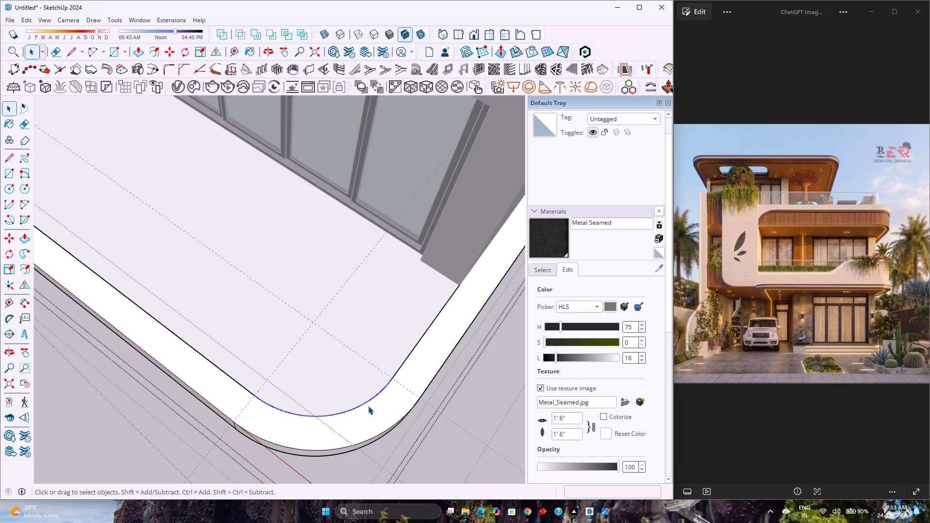
Raise the band's top face 3' with Push/Pull to re-form the balcony parapet.
scroll(366, 409, down, 3)
click(364, 416)
scroll(264, 461, down, 2)
middle_drag(264, 461, 510, 373)
scroll(464, 380, down, 3)
key(p)
click(380, 431)
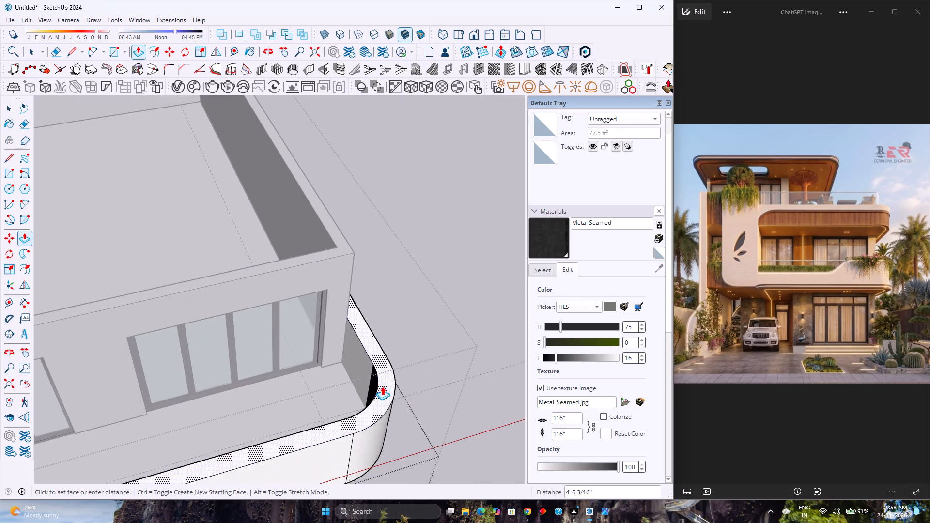
middle_drag(366, 401, 529, 361)
middle_click(529, 360)
scroll(487, 304, up, 2)
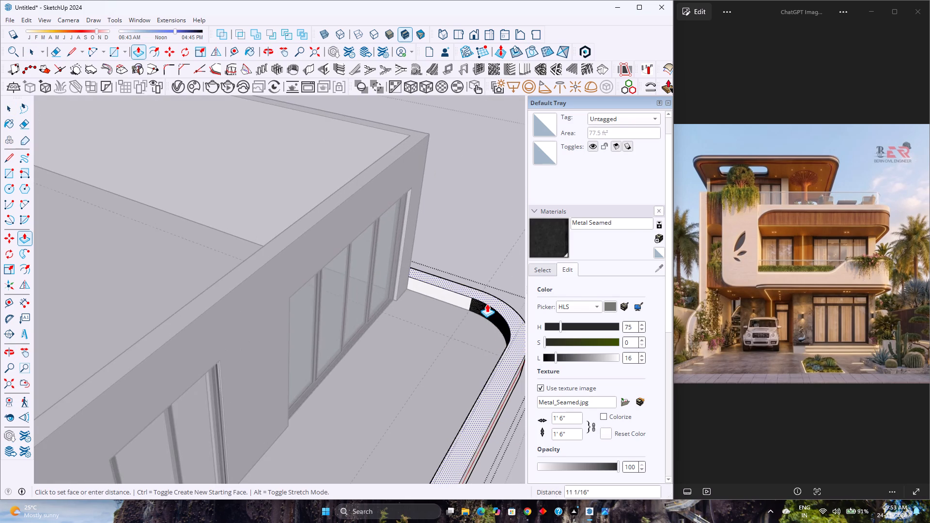
scroll(485, 302, up, 12)
shift+middle_drag(482, 311, 327, 314)
middle_click(327, 314)
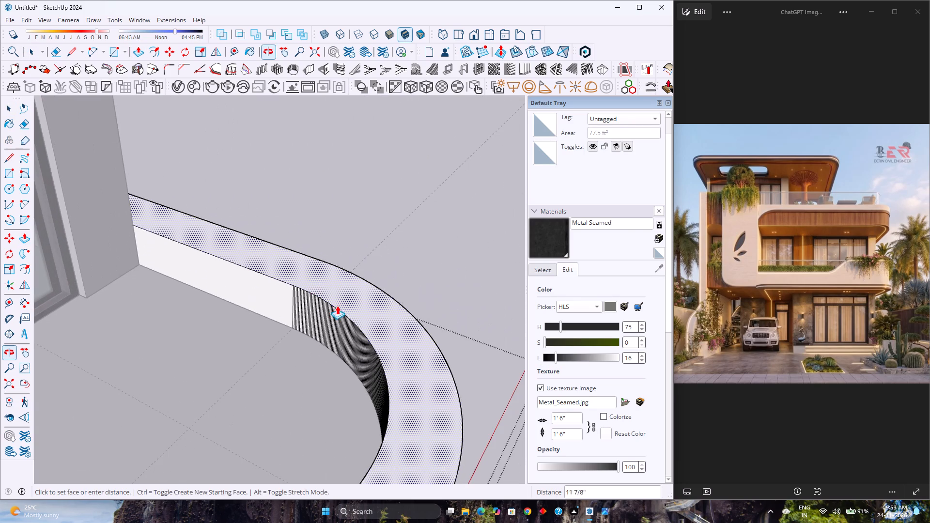
key(3)
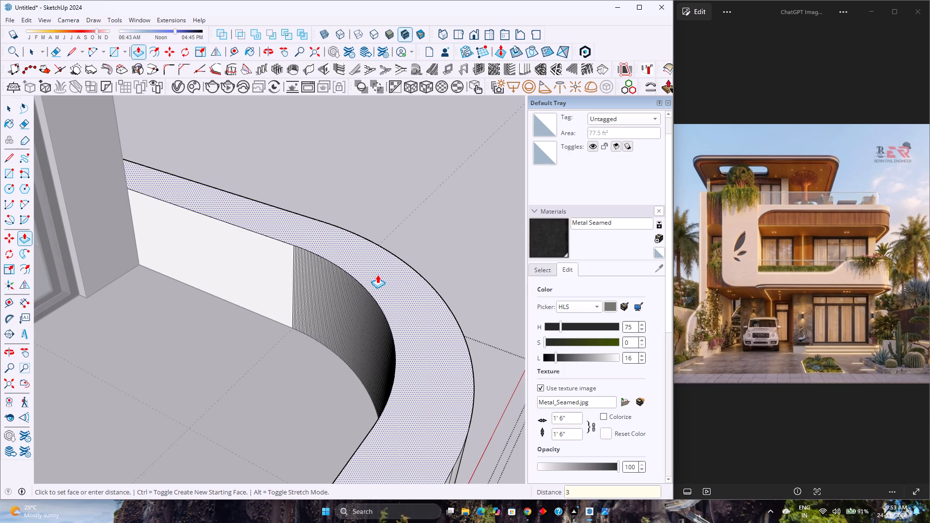
key(apostrophe)
key(Return)
Examine the raised parapet's rounded corner from the inside and from outside the house.
middle_drag(351, 295, 439, 362)
middle_click(439, 362)
key(space)
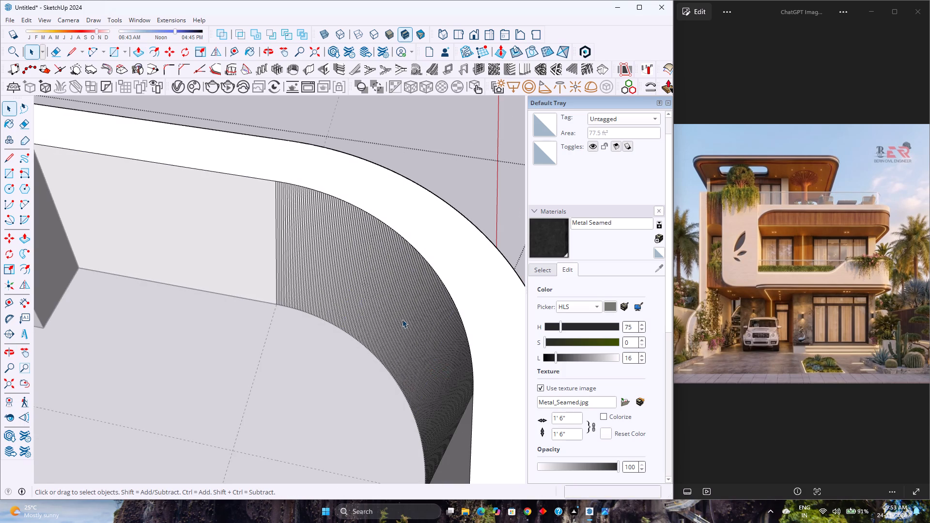
scroll(292, 262, down, 13)
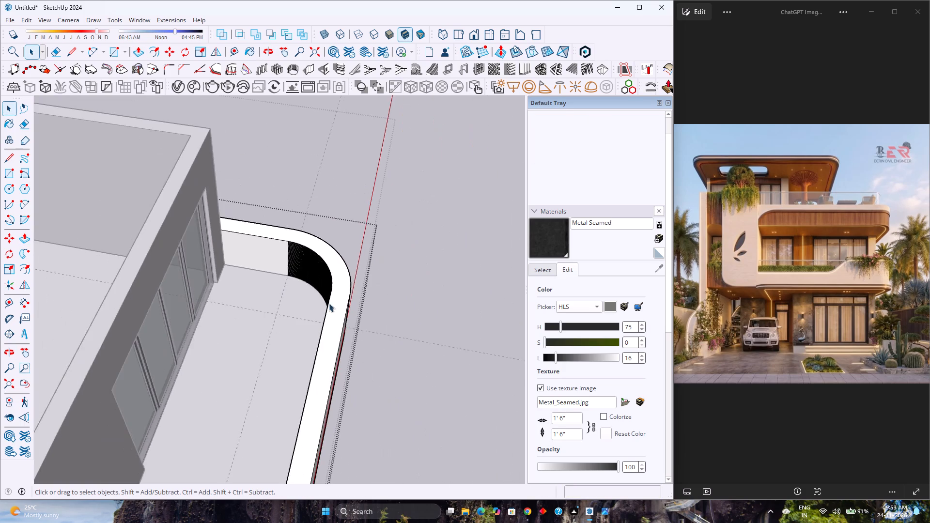
scroll(342, 321, down, 2)
middle_drag(388, 374, 220, 247)
scroll(223, 235, down, 4)
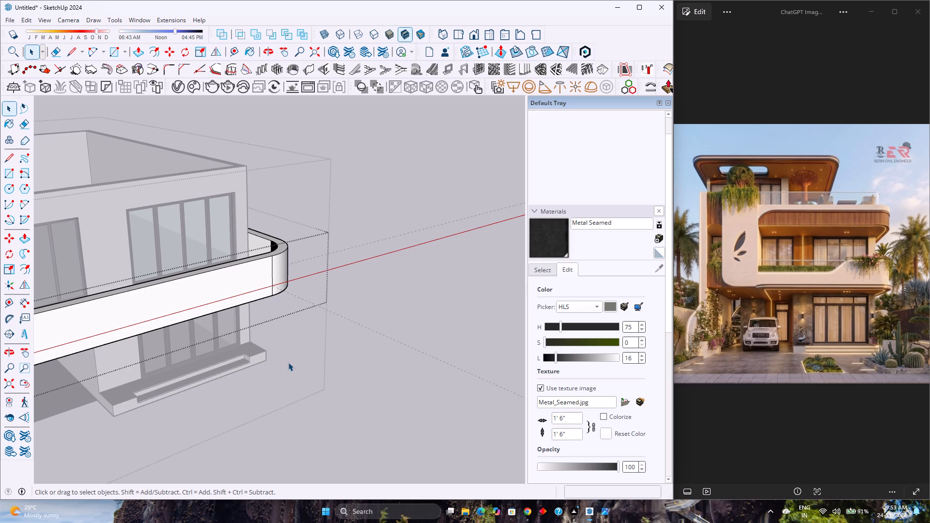
scroll(288, 361, down, 3)
Offset the parapet's outer top edges, including the rounded corner and side run, 9" inward across its top face.
middle_drag(265, 356, 395, 365)
scroll(240, 324, up, 4)
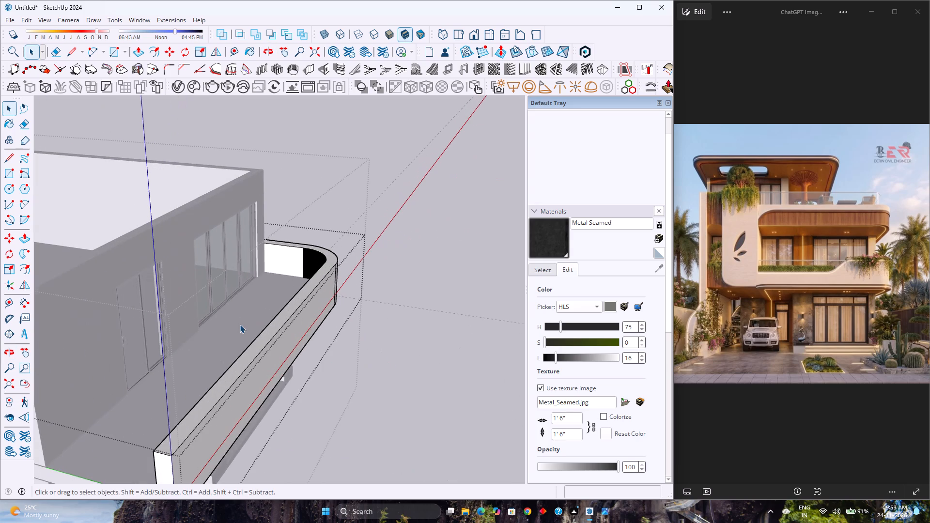
click(263, 342)
scroll(264, 342, up, 3)
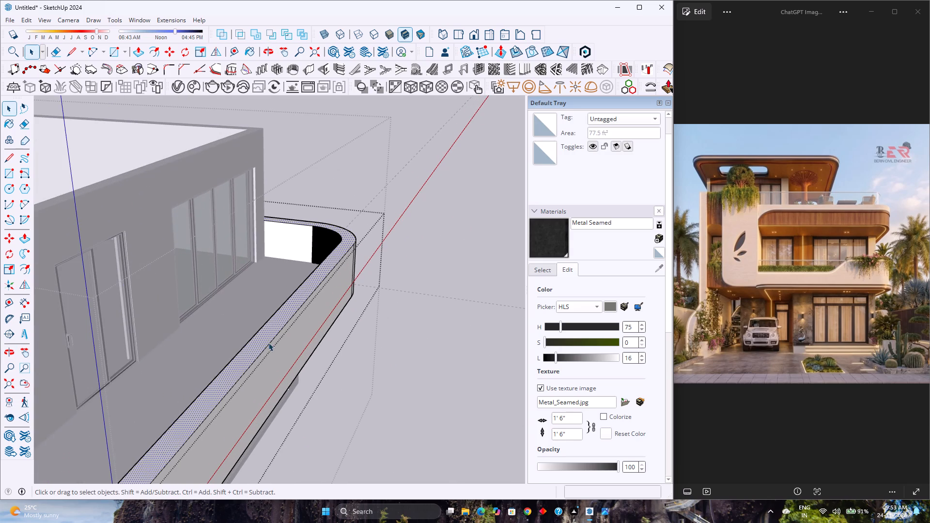
click(271, 342)
middle_drag(337, 285, 63, 412)
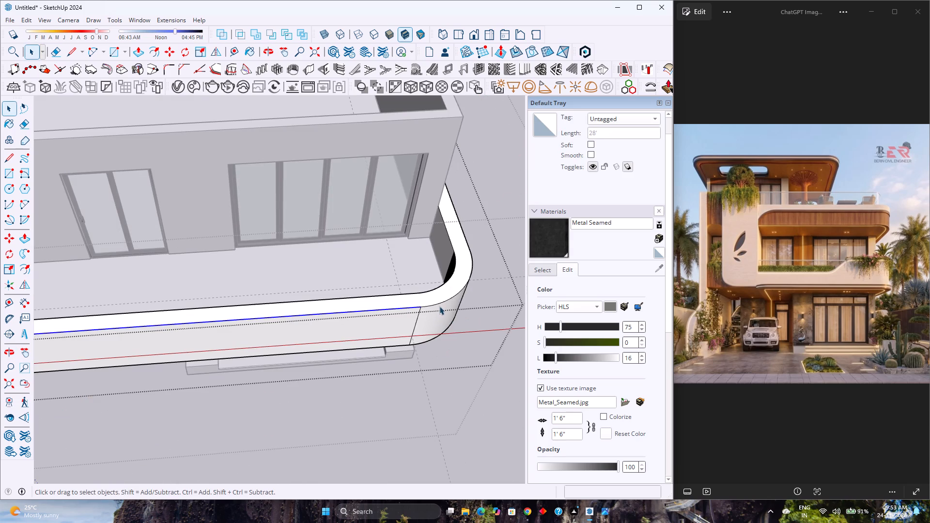
ctrl+click(441, 303)
middle_drag(435, 334, 194, 352)
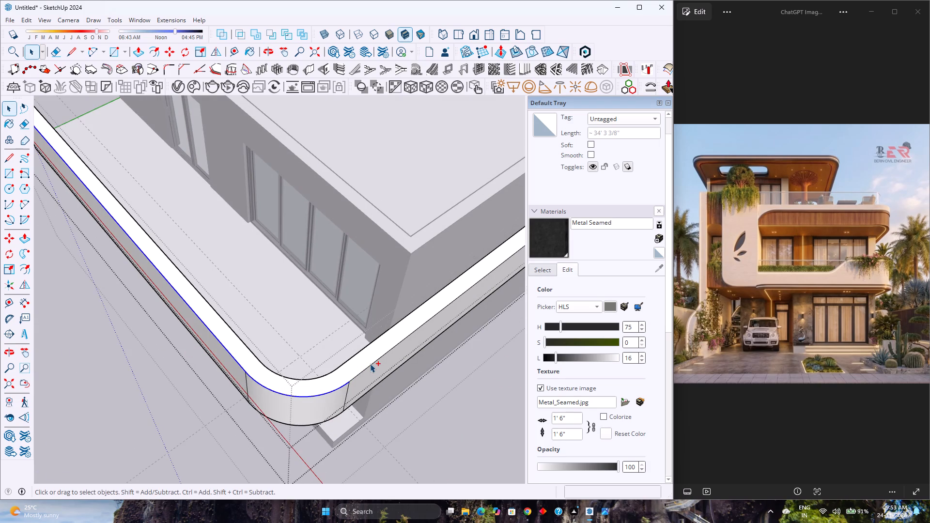
ctrl+click(370, 364)
scroll(370, 364, down, 8)
middle_drag(306, 391, 373, 348)
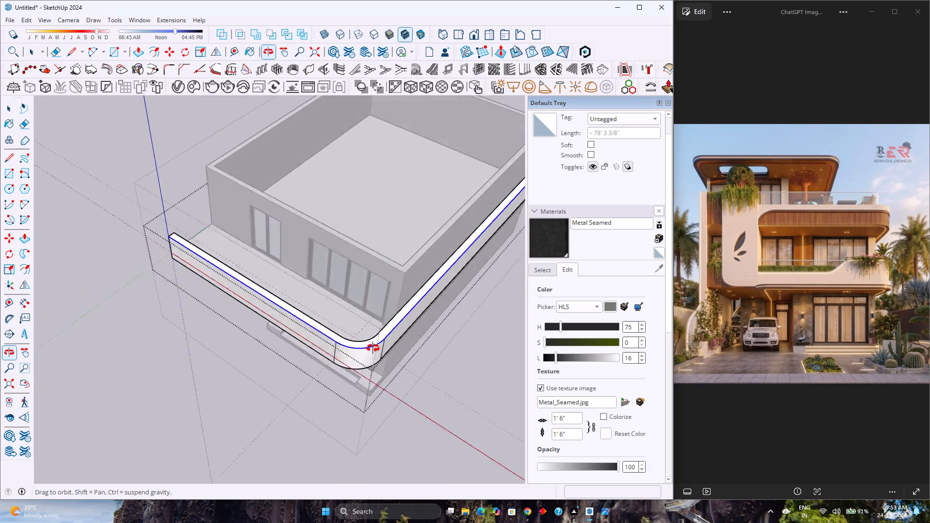
middle_drag(373, 348, 481, 335)
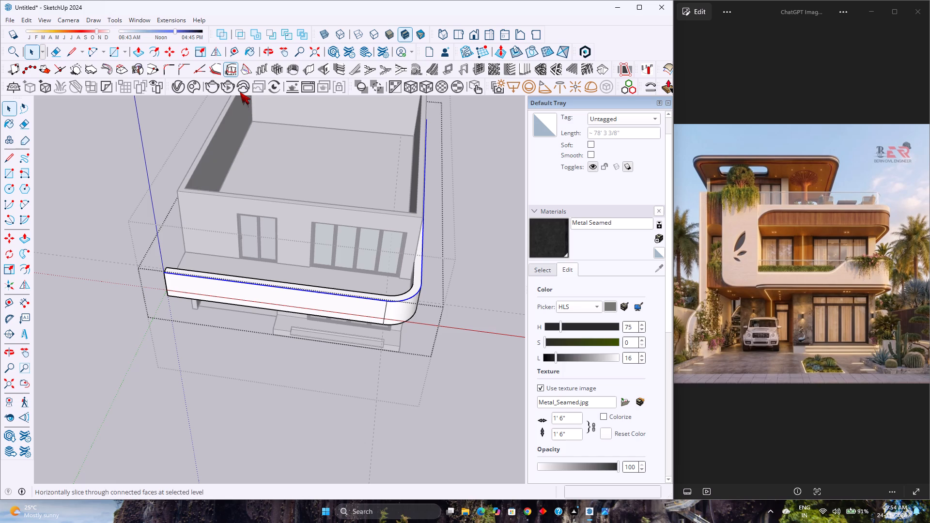
click(149, 47)
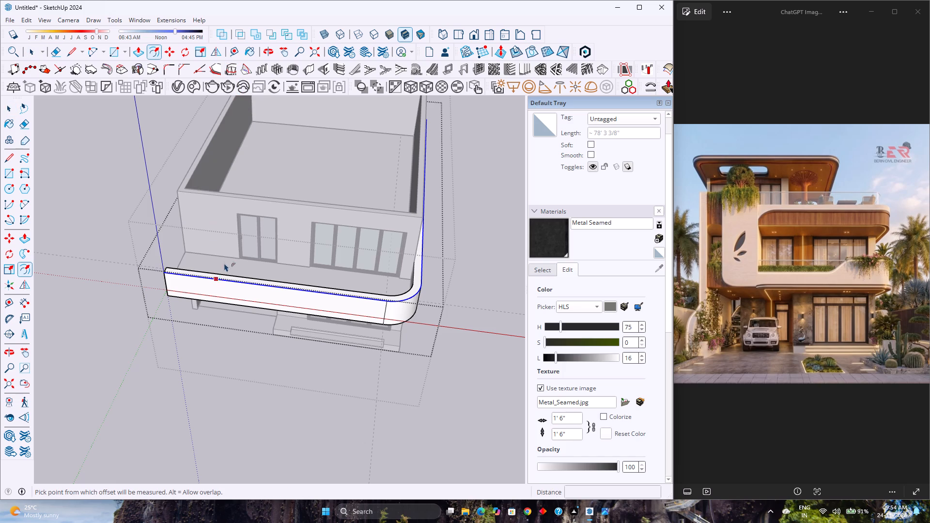
scroll(207, 288, up, 8)
click(193, 275)
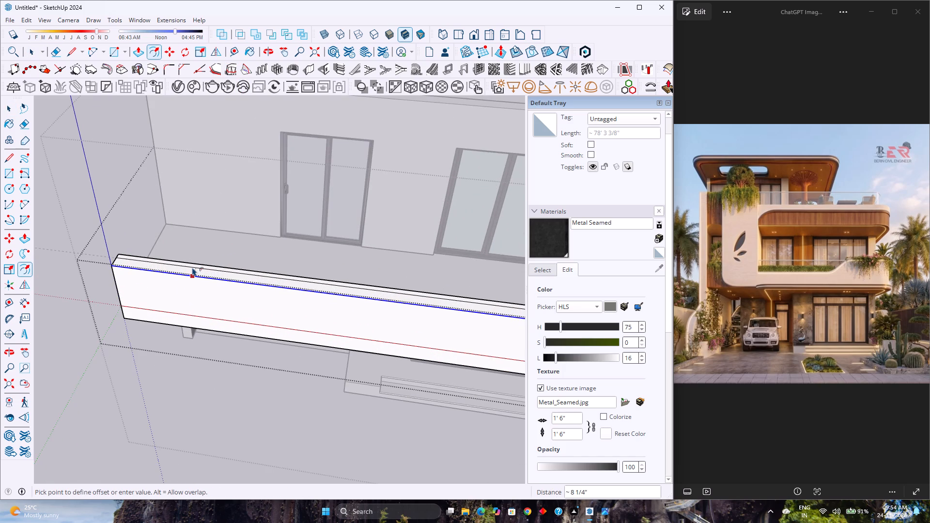
key(6)
key(Return)
middle_drag(198, 270, 73, 353)
scroll(256, 258, up, 4)
scroll(202, 277, up, 4)
key(9)
key(Return)
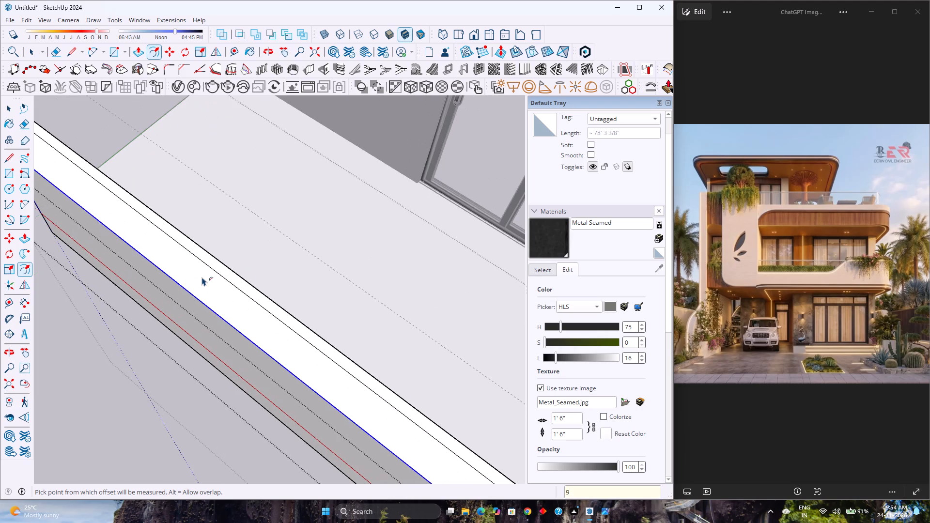
Push the narrow inner strip of the parapet's top face down 3' to thin the parapet wall.
key(p)
click(222, 263)
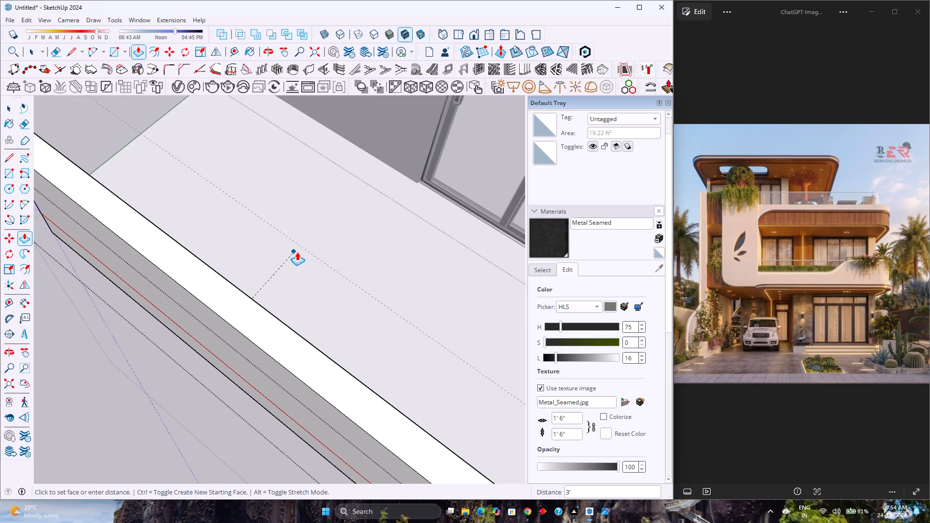
click(297, 252)
scroll(294, 253, down, 5)
middle_drag(317, 296, 268, 156)
middle_click(270, 157)
scroll(216, 194, down, 8)
key(space)
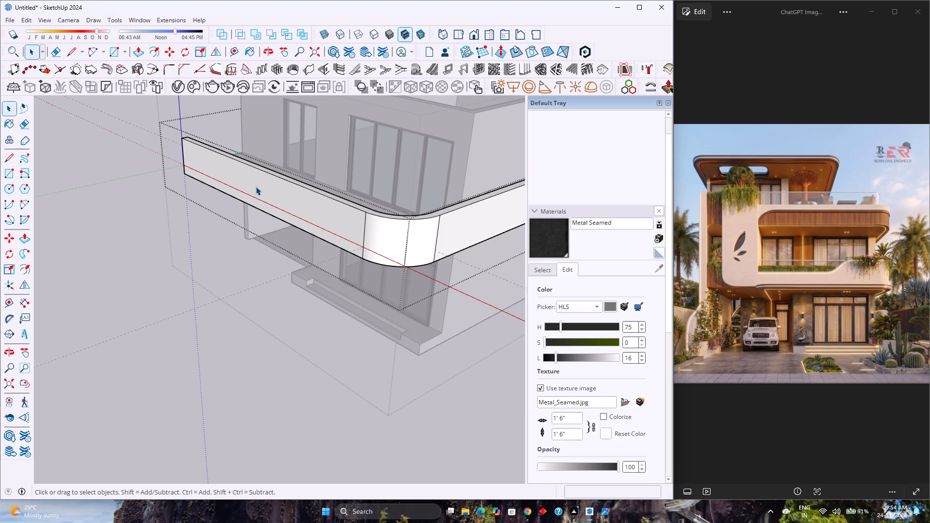
Push the front parapet's free end face back 7' 9", to the outer edge of the first-floor door.
scroll(256, 186, down, 3)
middle_drag(258, 188, 392, 185)
middle_click(392, 185)
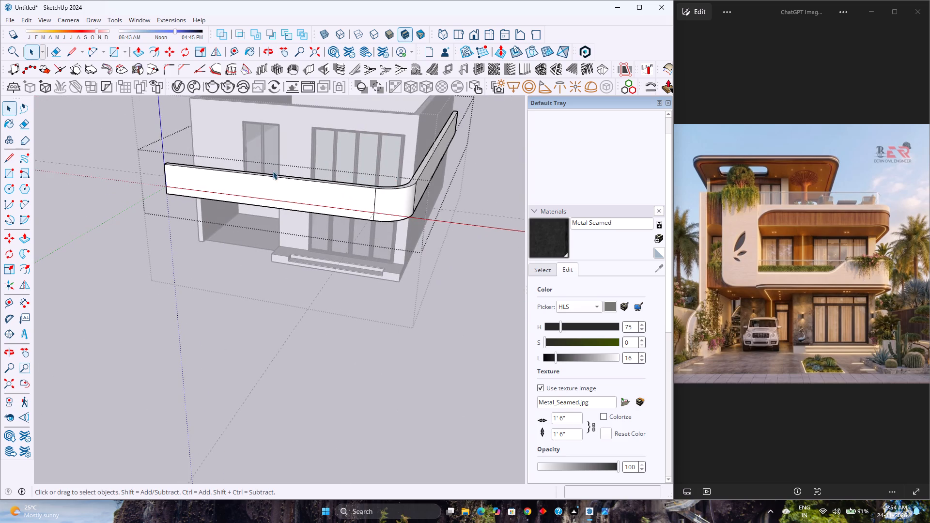
scroll(260, 170, up, 3)
middle_drag(252, 174, 309, 169)
scroll(286, 167, up, 5)
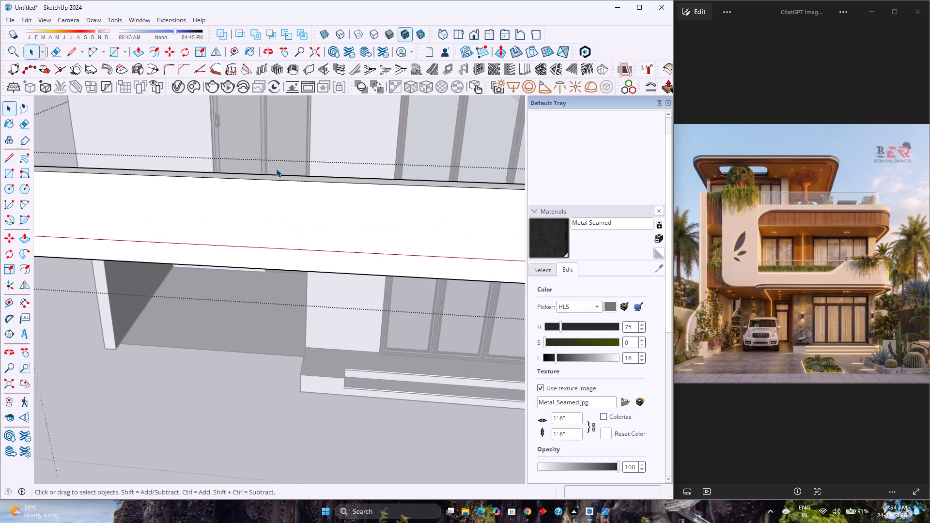
scroll(276, 169, up, 2)
middle_drag(276, 169, 364, 222)
scroll(365, 223, down, 7)
middle_drag(166, 254, 278, 200)
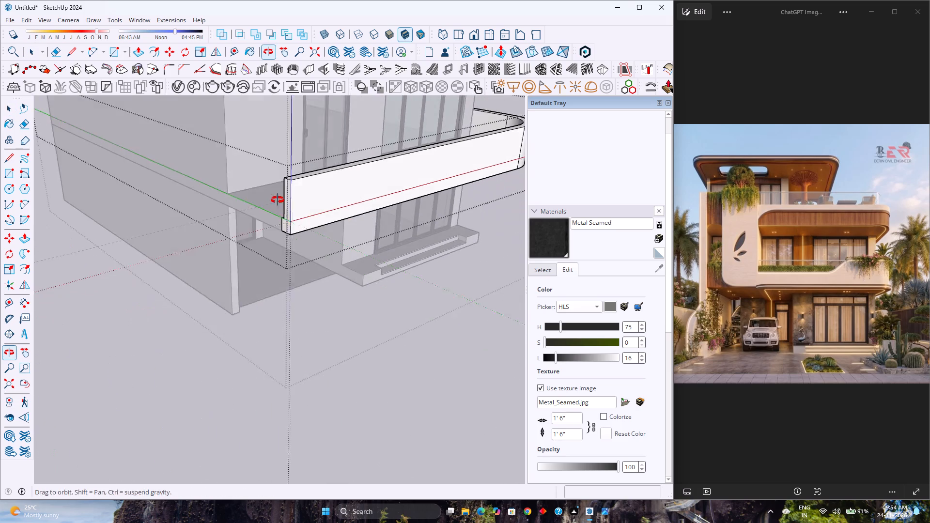
middle_drag(278, 200, 279, 200)
scroll(288, 197, up, 12)
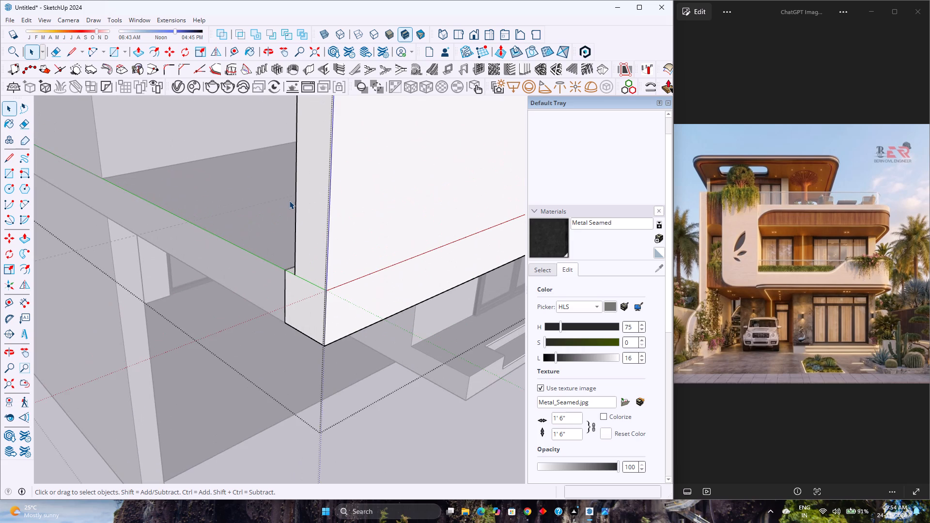
double_click(315, 250)
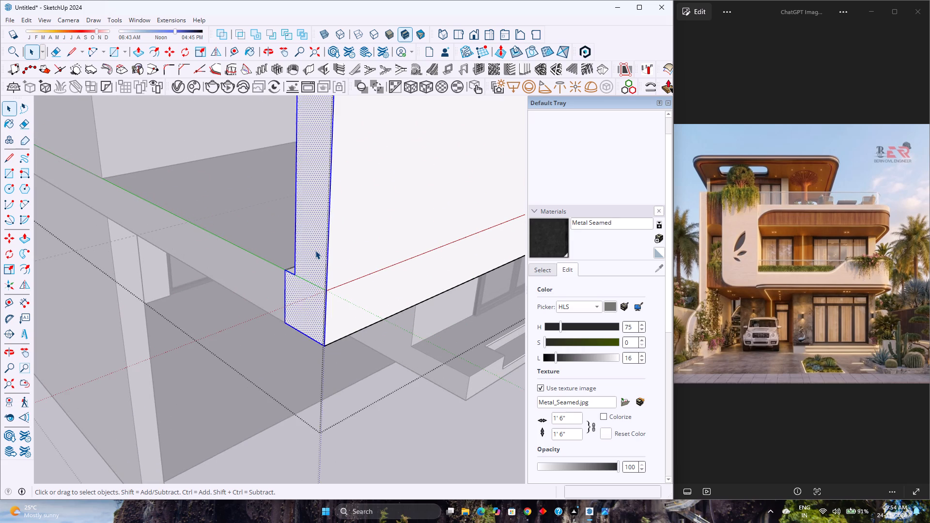
scroll(315, 250, up, 4)
scroll(315, 250, down, 2)
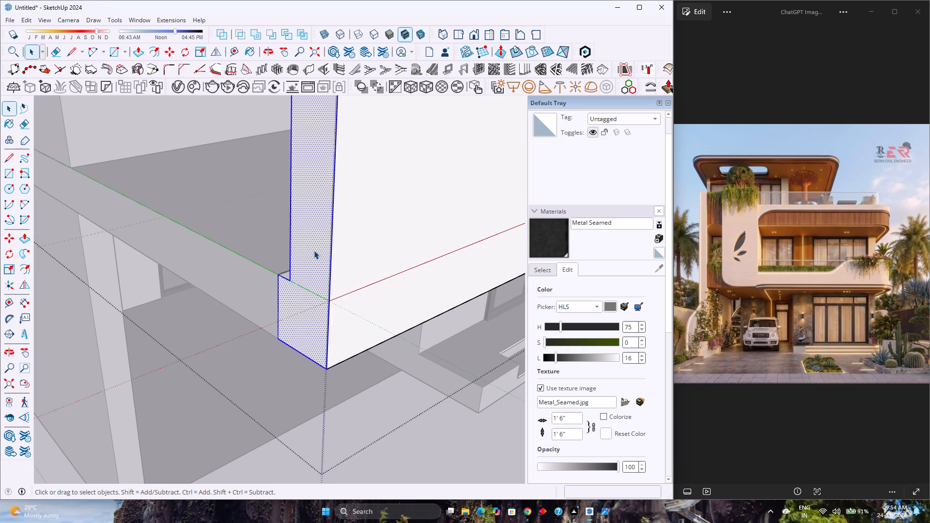
key(p)
click(314, 250)
scroll(332, 235, down, 9)
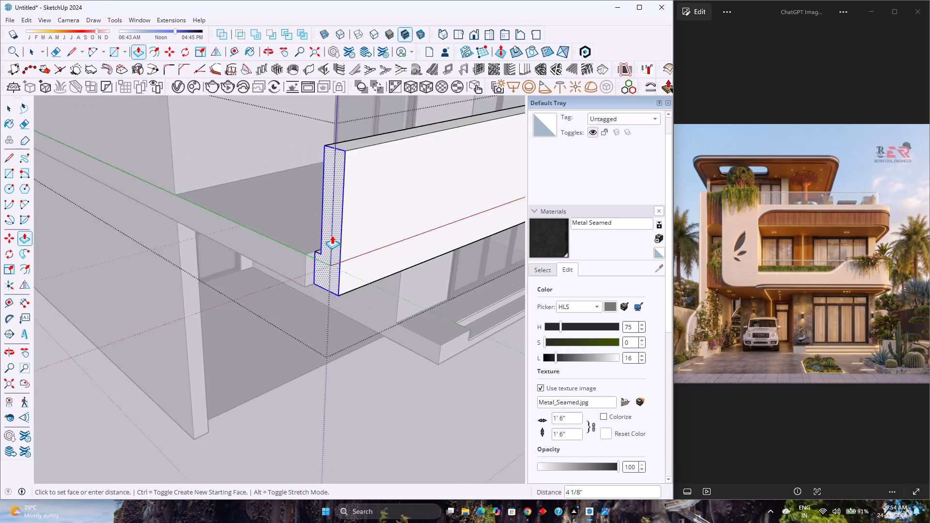
scroll(332, 235, down, 4)
shift+middle_drag(429, 157, 261, 323)
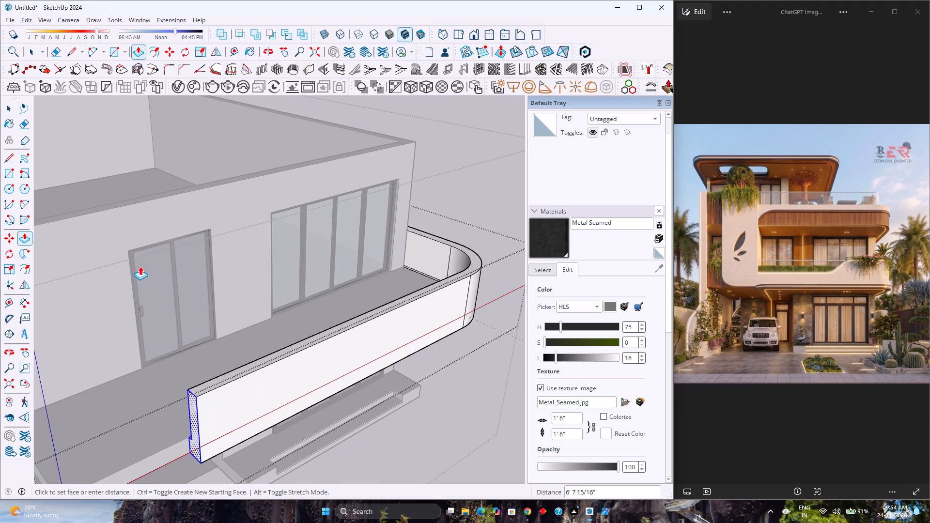
click(127, 259)
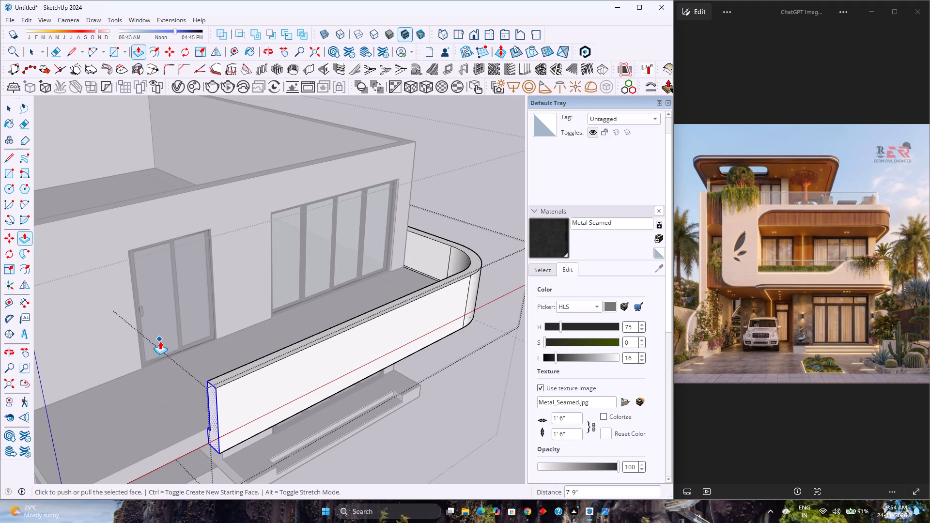
Pull the shortened front parapet's end face back out 3".
middle_drag(160, 341, 189, 277)
click(249, 324)
key(3)
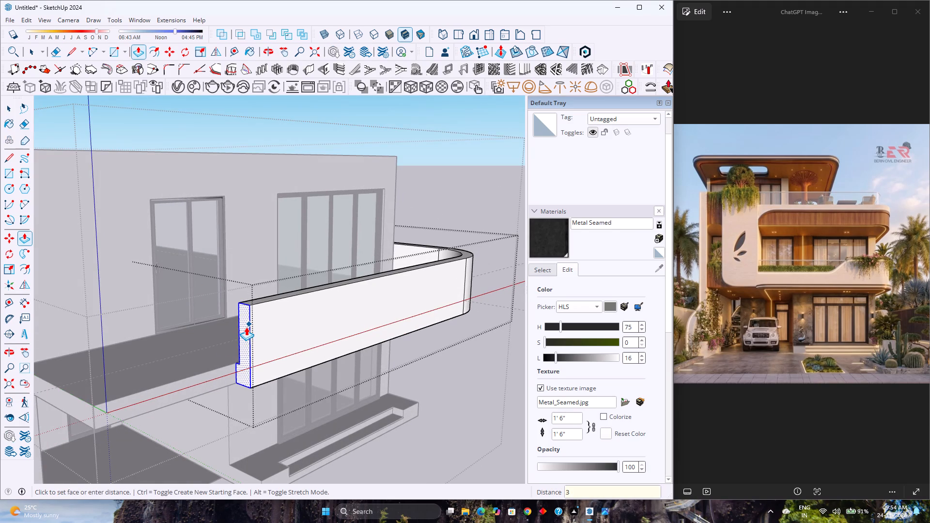
key(Return)
Place a vertical guide on the front parapet 14' from its free end, towards the rounded corner.
scroll(312, 322, down, 3)
middle_drag(314, 322, 129, 420)
middle_click(129, 420)
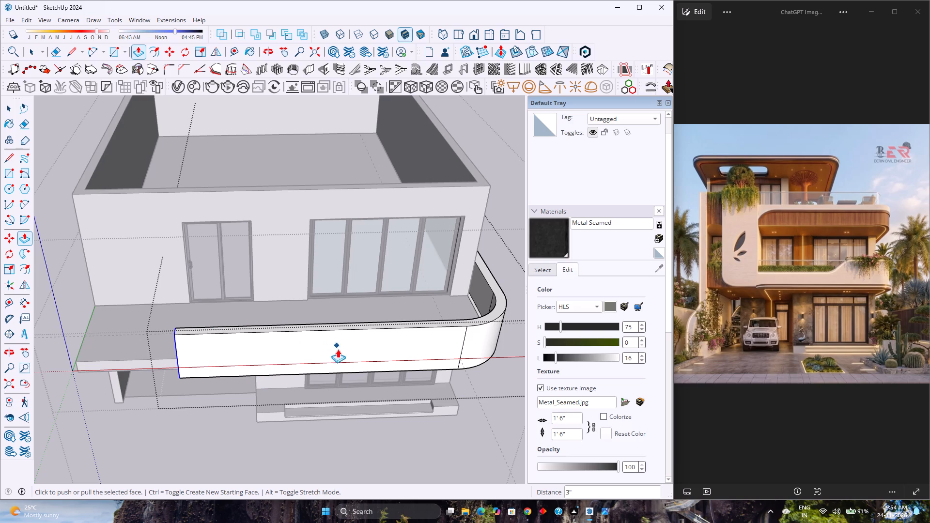
middle_drag(340, 362, 327, 268)
scroll(237, 333, up, 3)
middle_drag(237, 333, 220, 276)
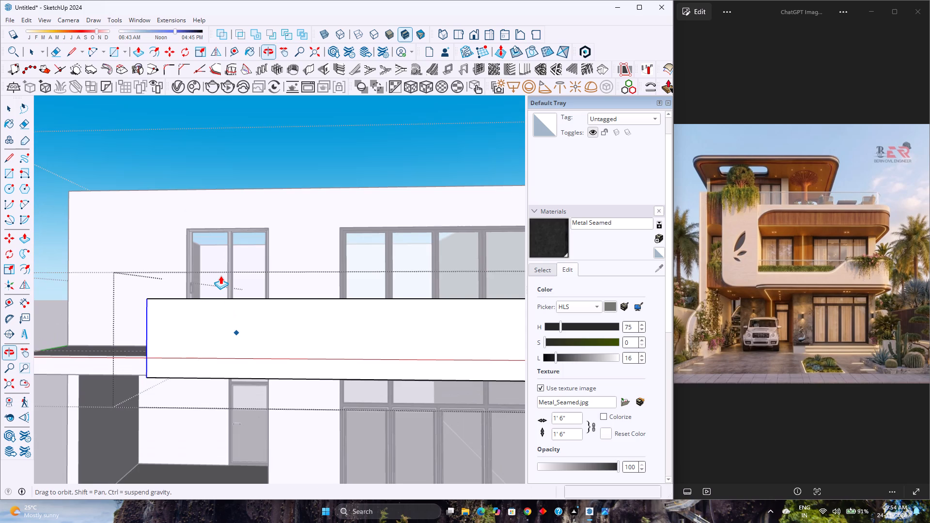
scroll(220, 276, down, 6)
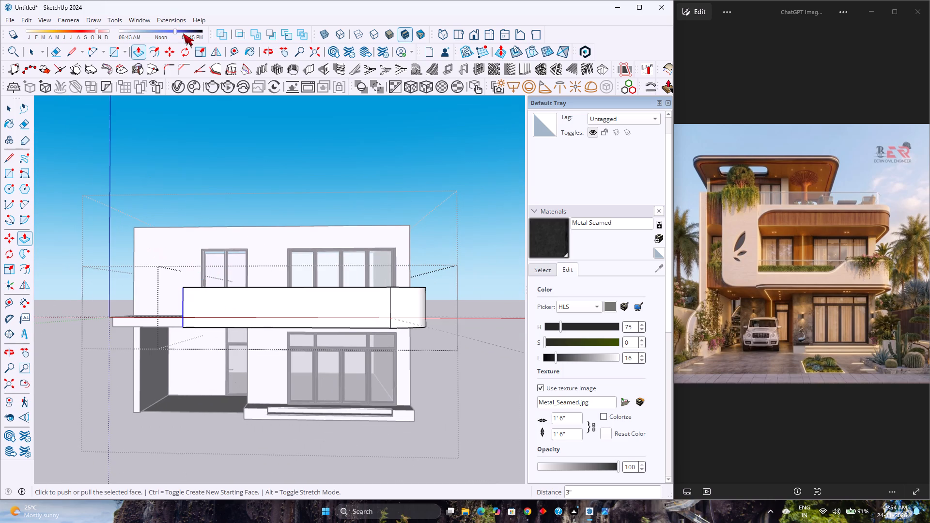
click(234, 55)
click(184, 297)
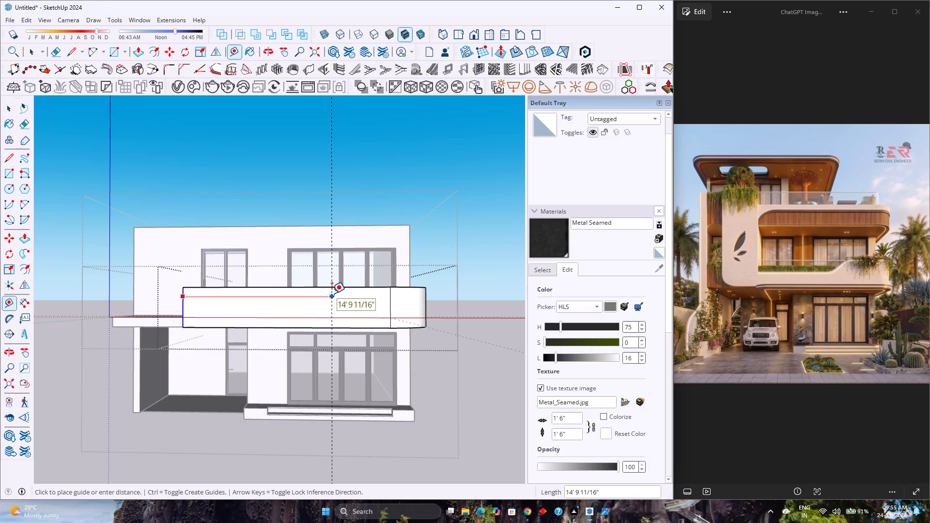
text(14')
key(Return)
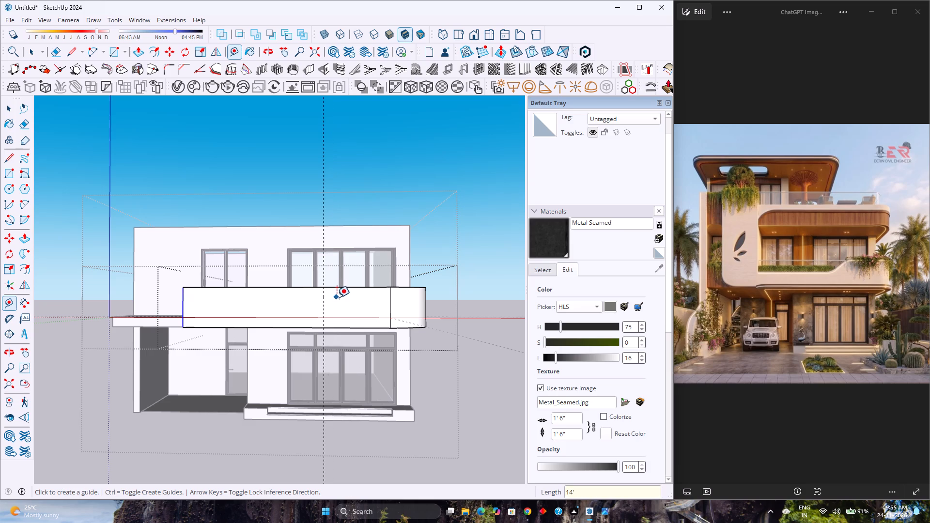
Place a horizontal guide 1'6" above the front parapet's bottom edge.
scroll(346, 323, up, 3)
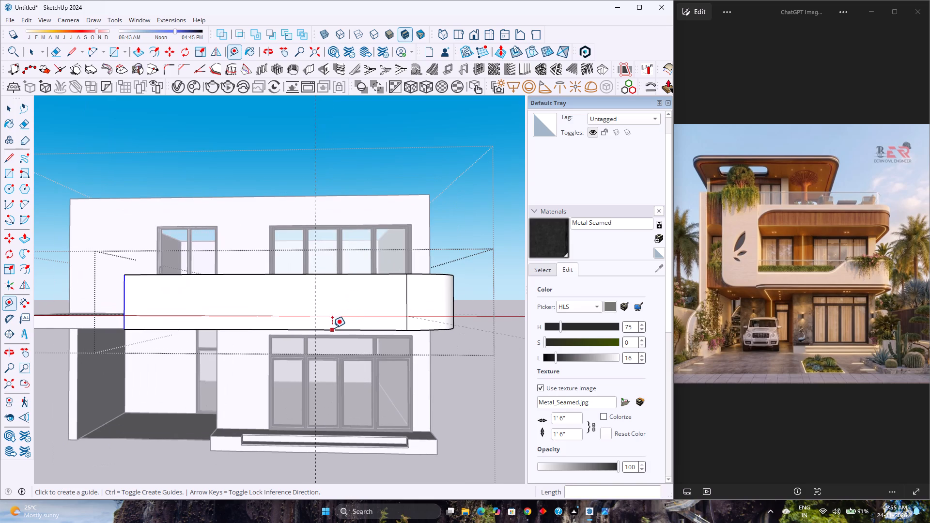
click(333, 328)
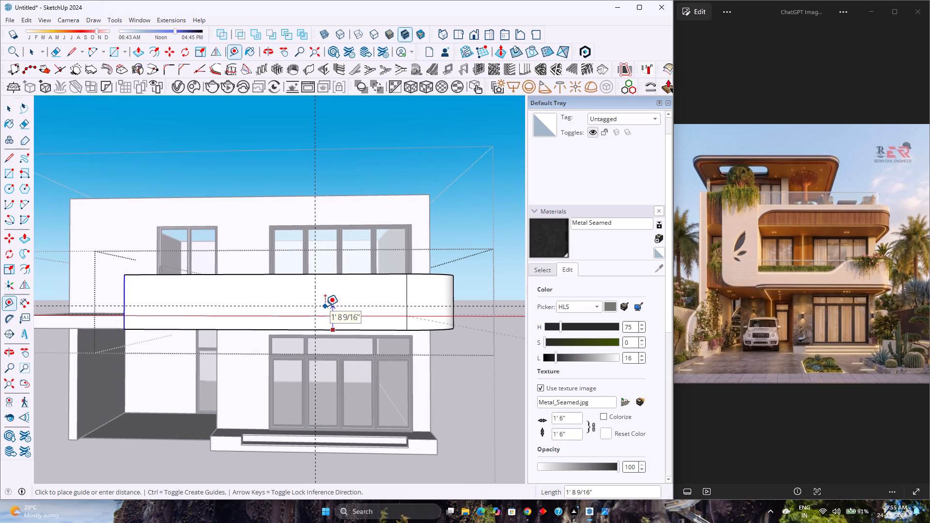
key(Up)
text(1'6)
key(Return)
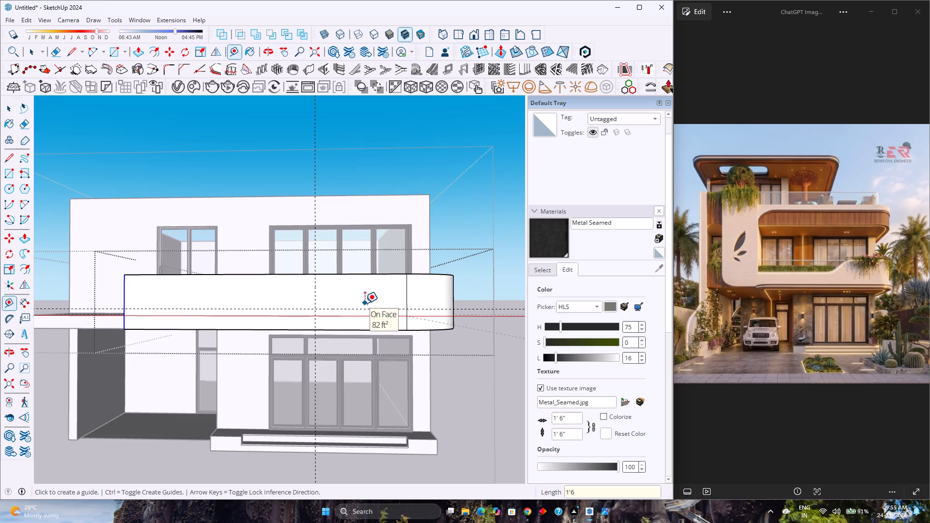
Add a vertical guide 2' beyond the first one towards the rounded corner, and a horizontal guide 6" above the existing horizontal one.
click(317, 295)
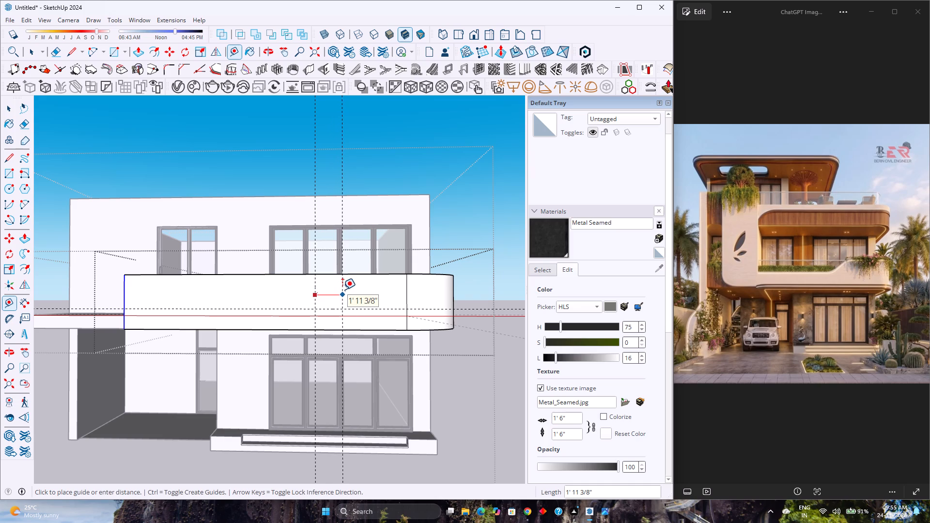
text(2')
key(Return)
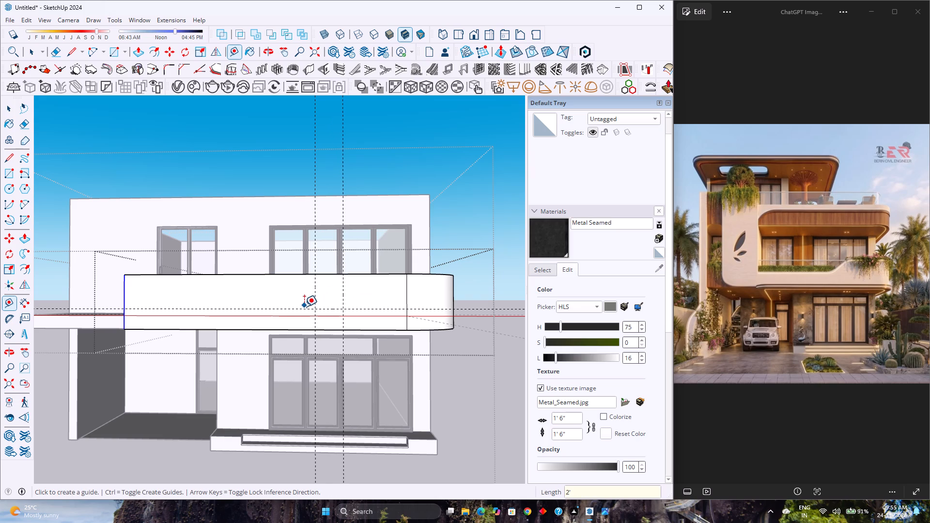
click(303, 308)
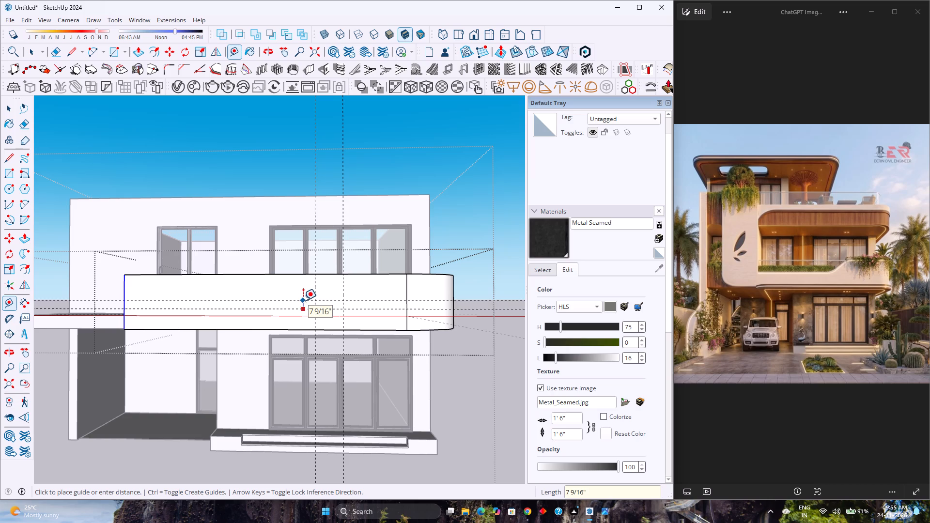
key(6)
key(Return)
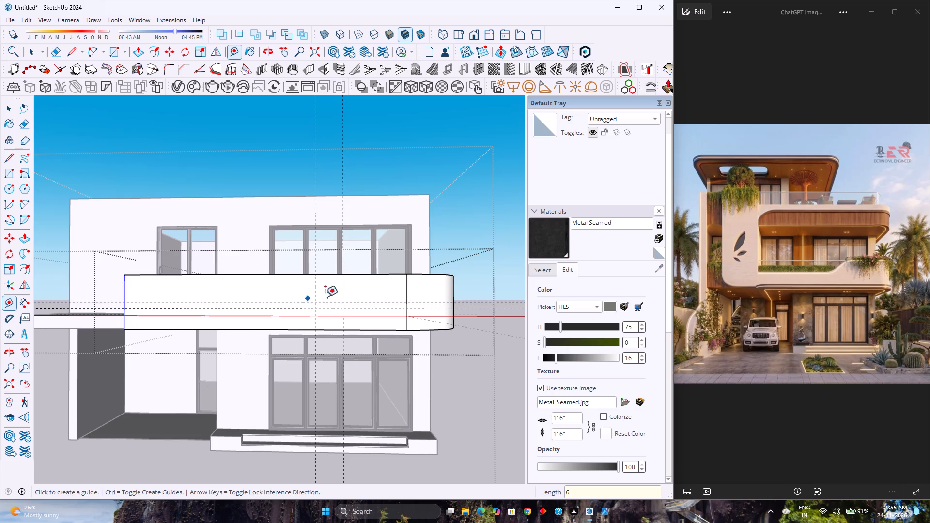
Place a horizontal guide 6" below the front parapet's top edge.
click(365, 277)
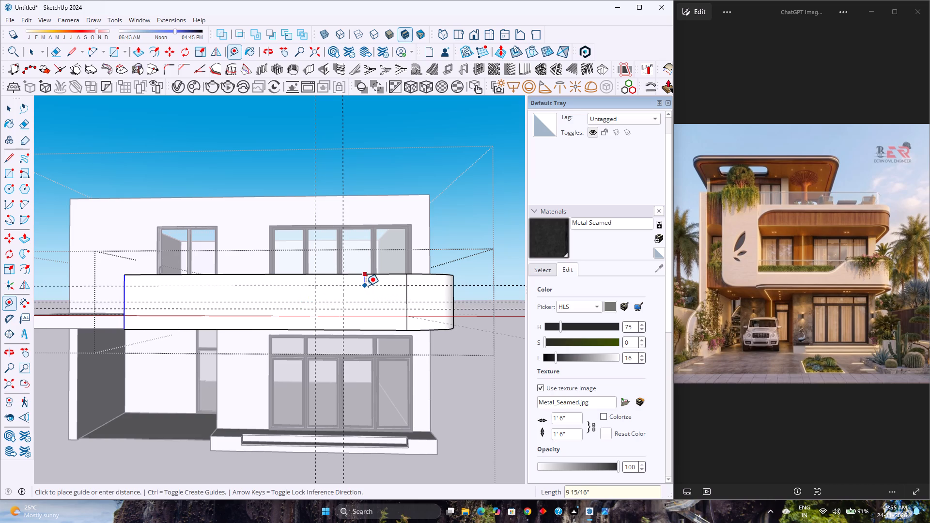
key(6)
key(Return)
Add a vertical guide on the front parapet 1' from the 14' guide towards the rounded corner, midway between the two existing vertical guides.
scroll(344, 297, up, 4)
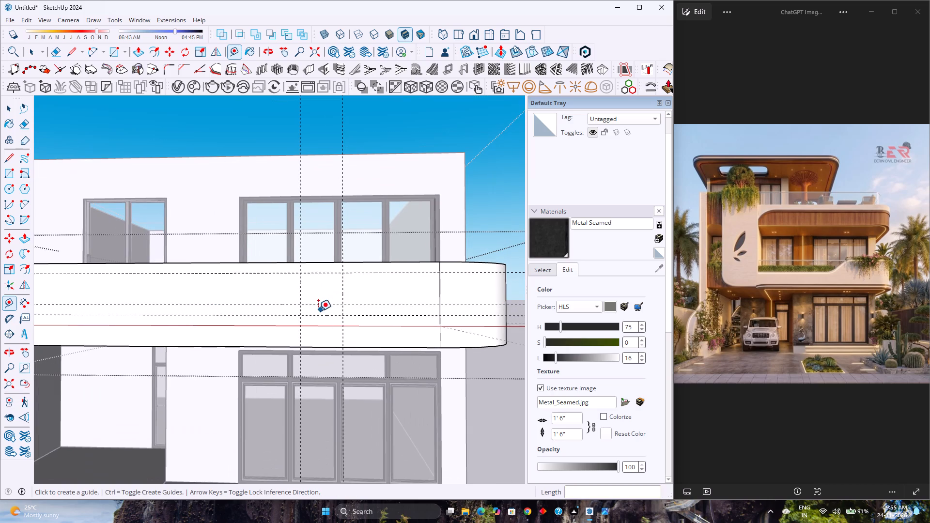
scroll(313, 312, up, 4)
click(296, 308)
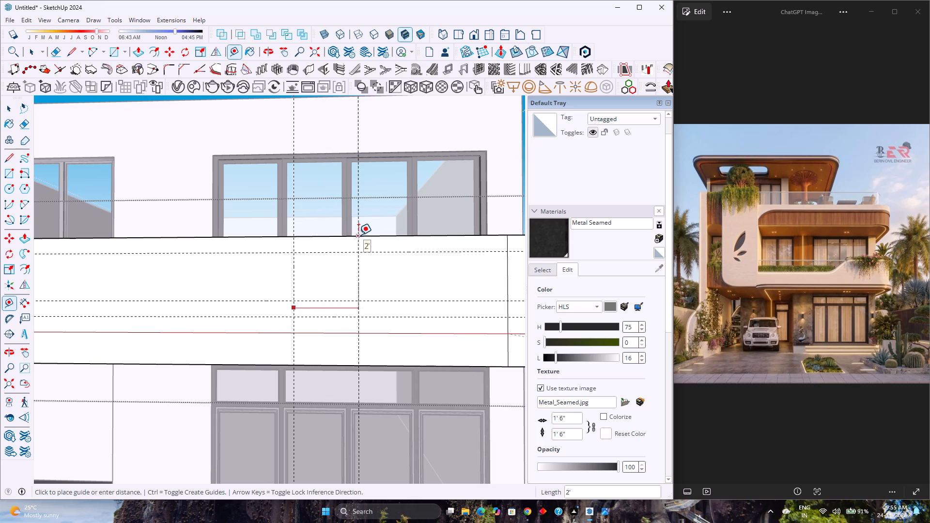
text(1')
key(Return)
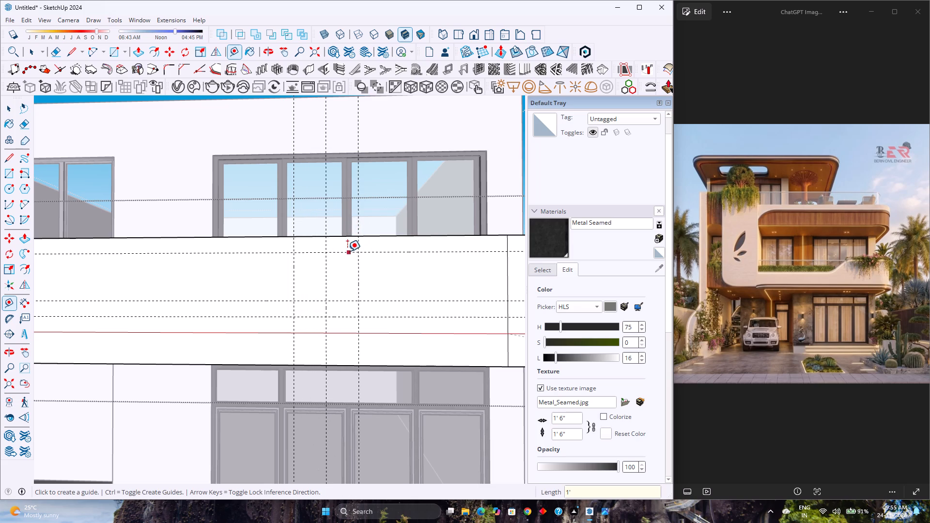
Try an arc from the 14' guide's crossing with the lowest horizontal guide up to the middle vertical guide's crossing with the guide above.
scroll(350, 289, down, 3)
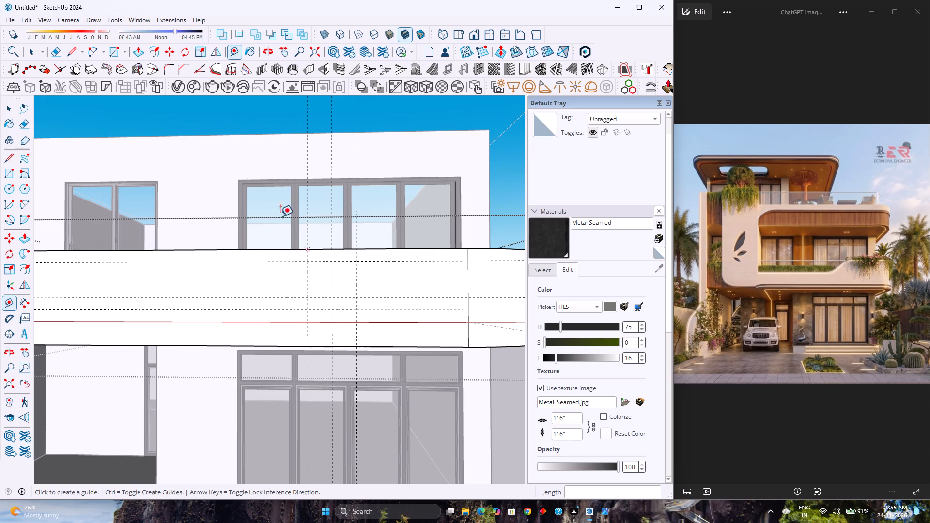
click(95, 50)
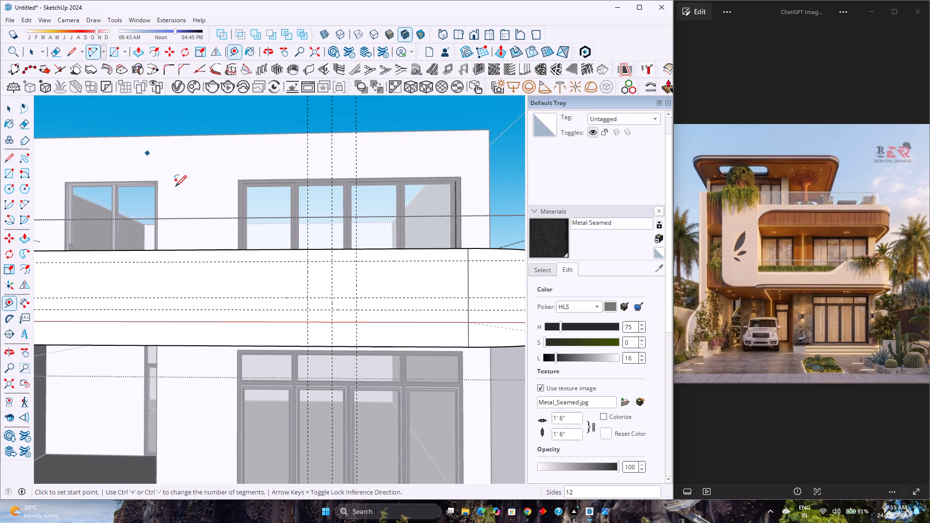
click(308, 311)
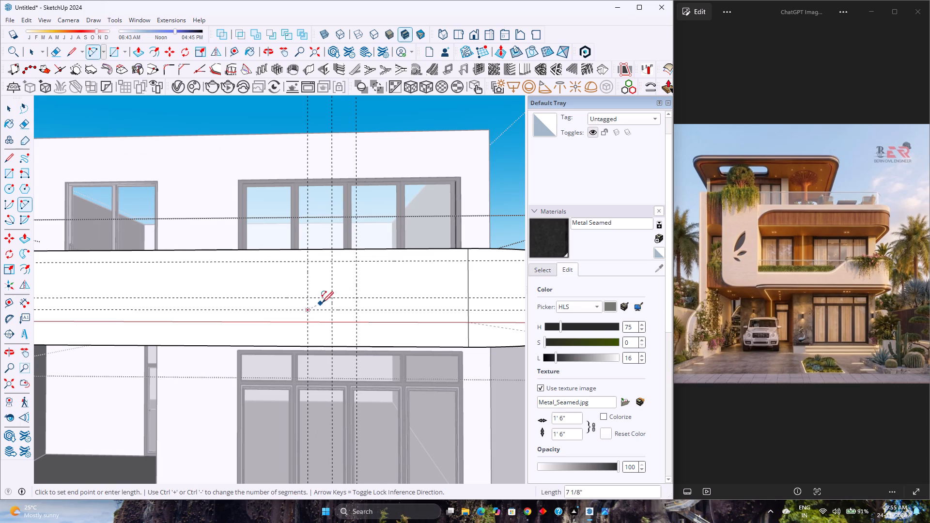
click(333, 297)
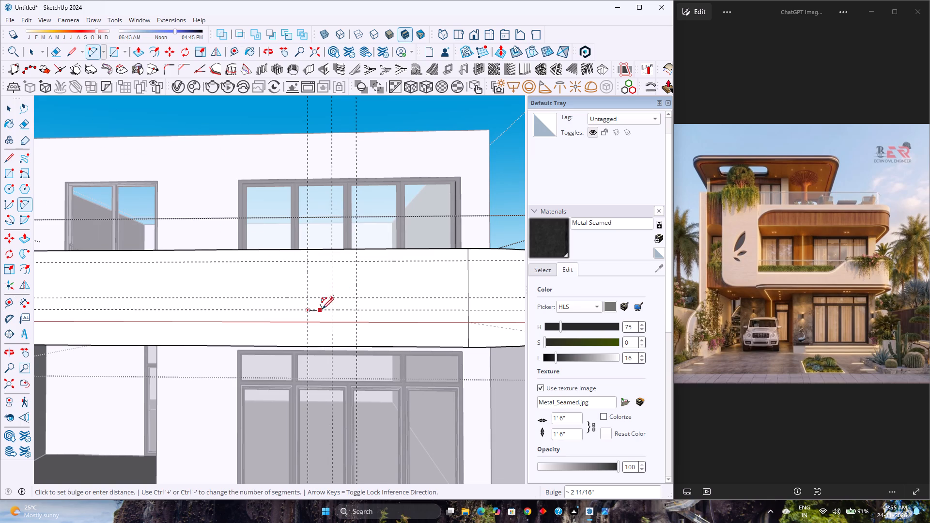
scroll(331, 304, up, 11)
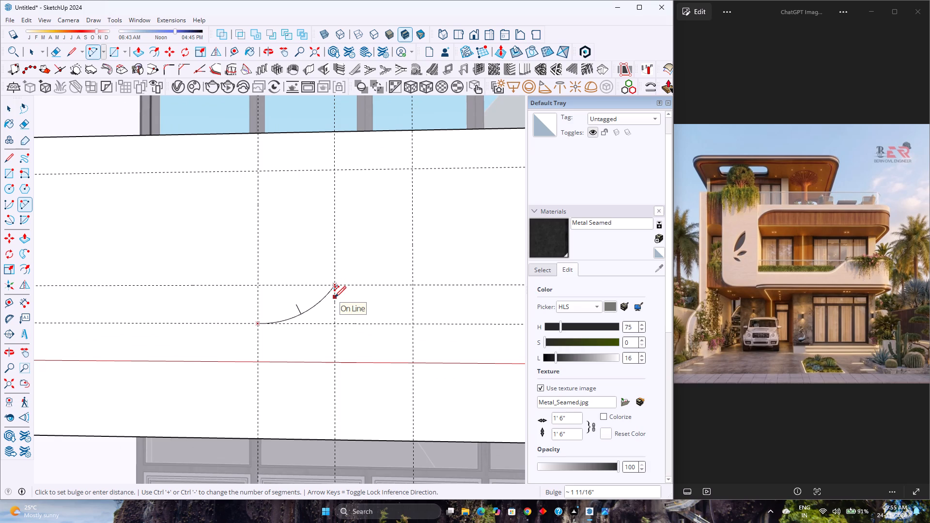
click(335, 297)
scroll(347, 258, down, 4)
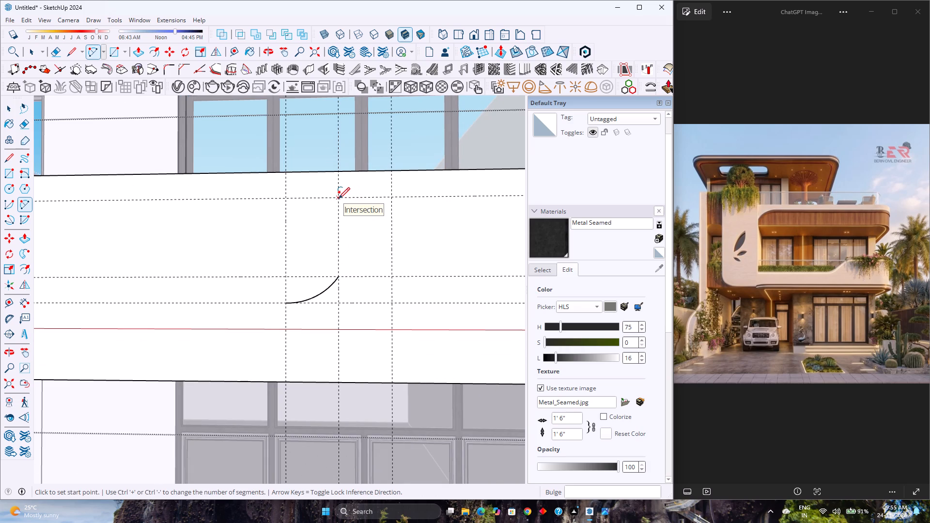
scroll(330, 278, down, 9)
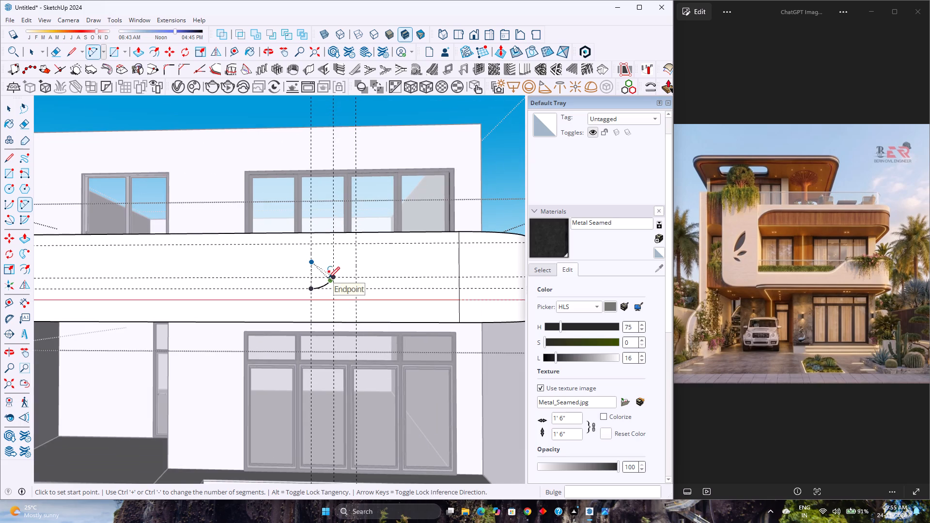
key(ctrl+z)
Add a vertical guide on the front parapet 1' from the 14' guide towards the parapet's free end.
scroll(332, 291, down, 2)
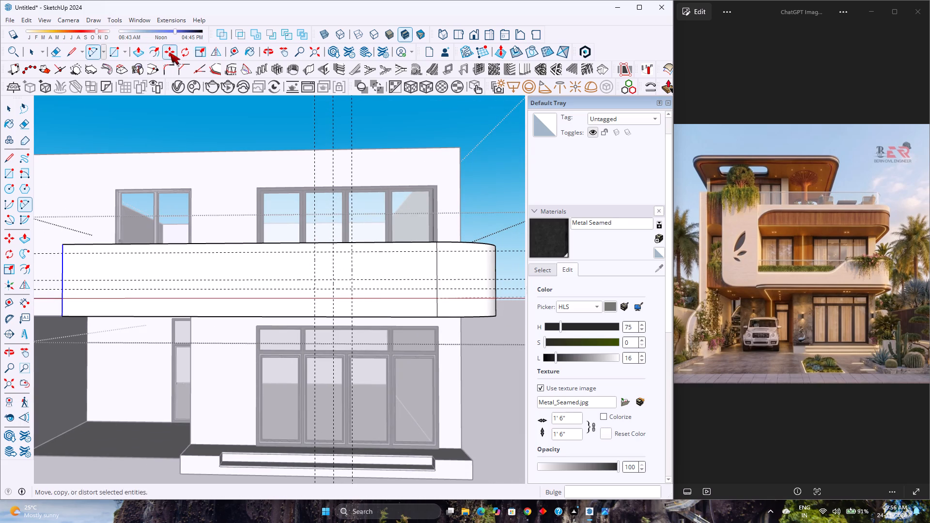
click(236, 49)
click(317, 261)
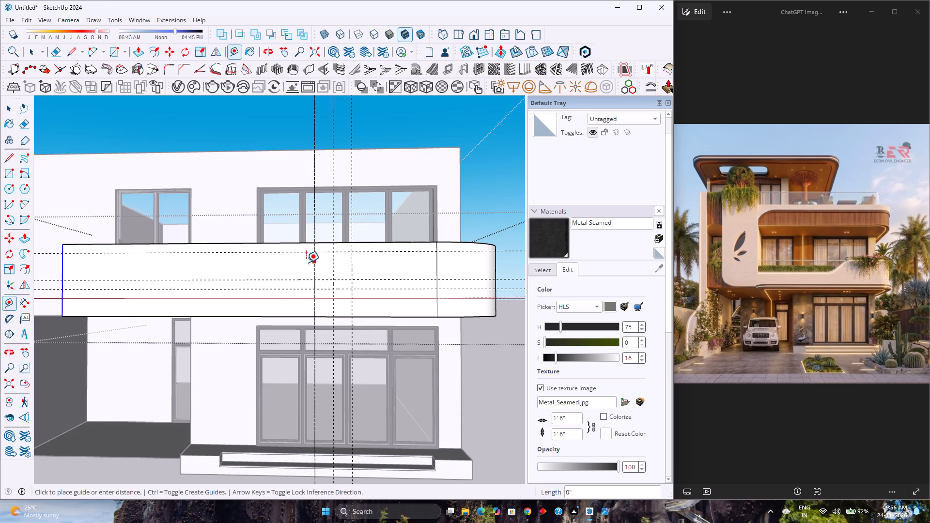
text(1')
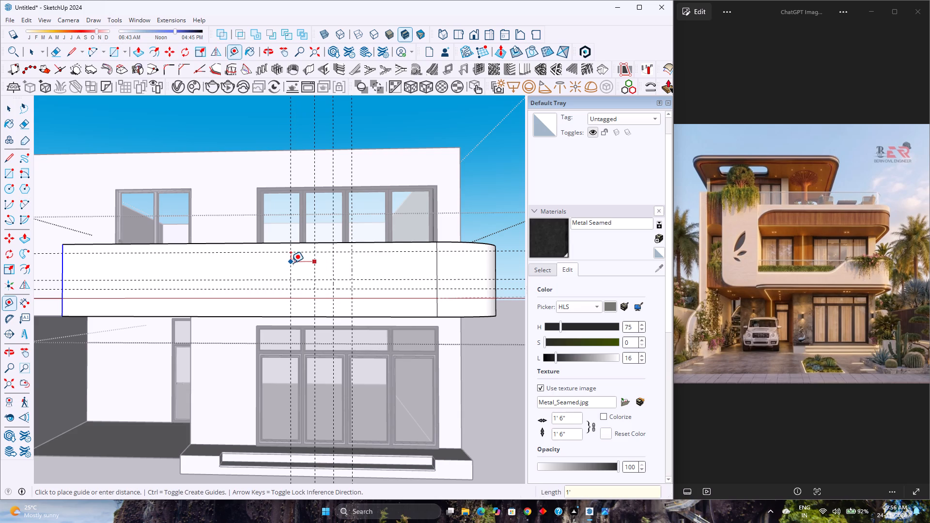
key(Return)
Draw an arc of about 1'3" radius from the third vertical guide's crossing with the upper horizontal guide, ending tangent to the parapet's top edge at the outermost guide.
scroll(312, 283, up, 4)
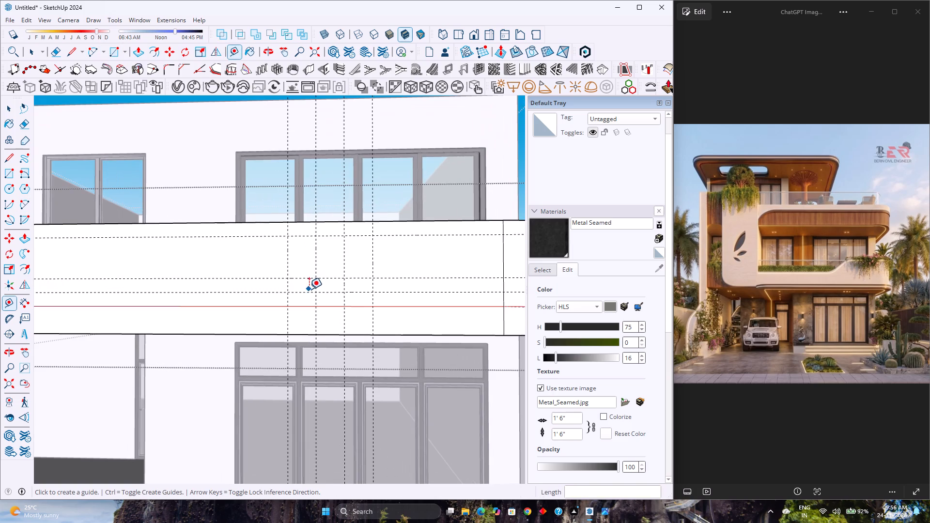
scroll(308, 290, up, 2)
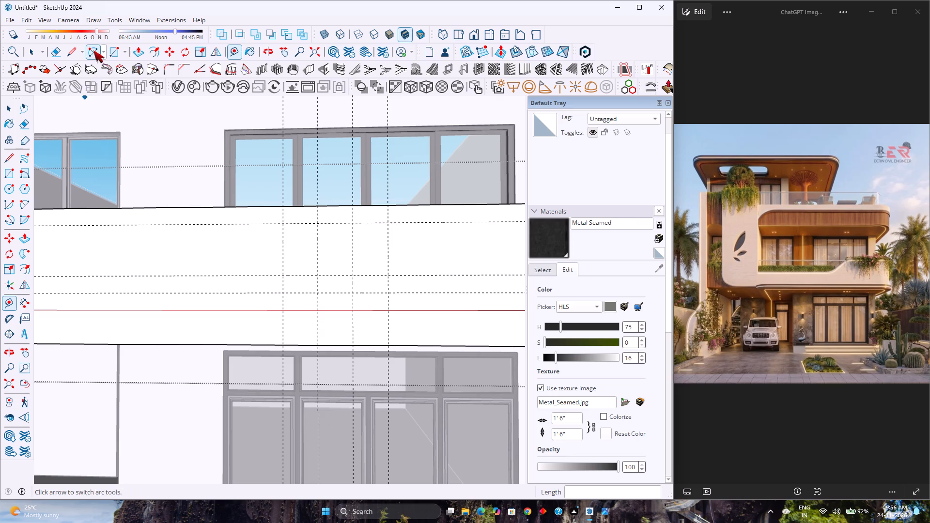
click(93, 50)
click(355, 222)
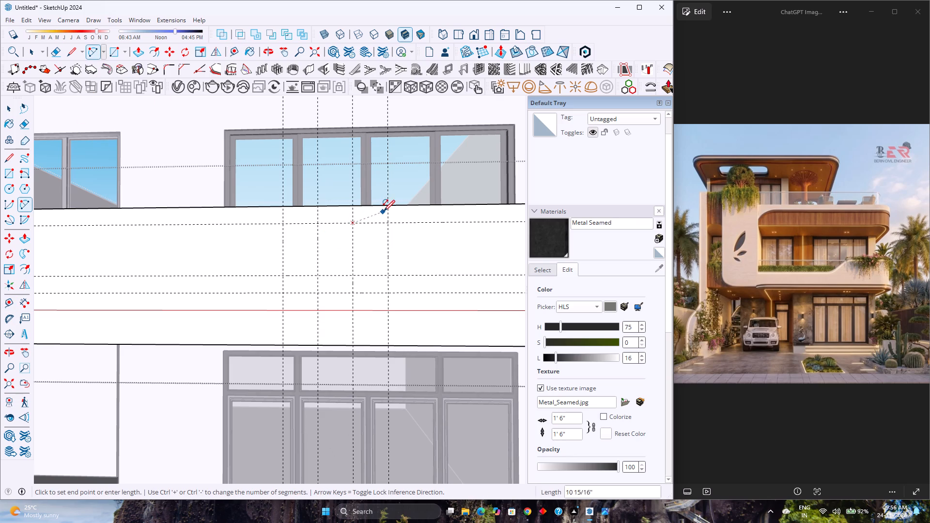
click(386, 207)
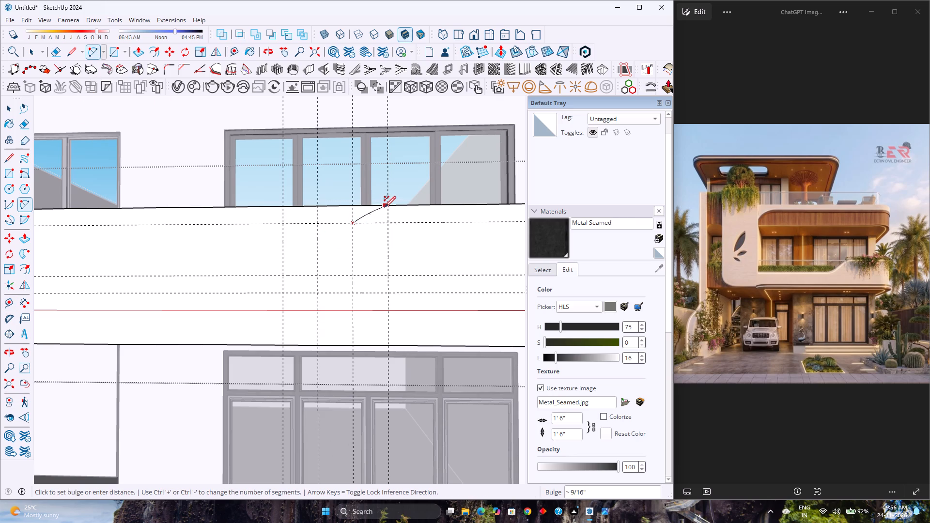
scroll(385, 207, up, 8)
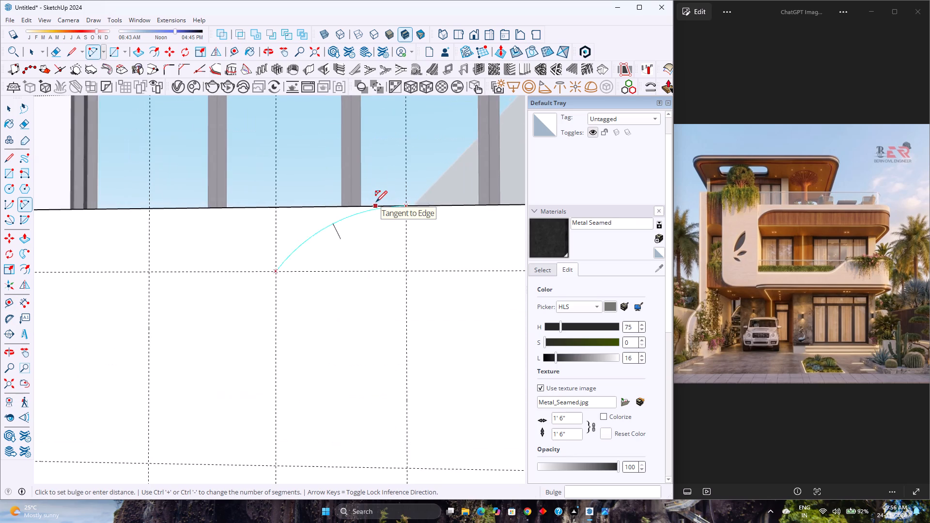
scroll(376, 202, up, 4)
scroll(336, 235, down, 2)
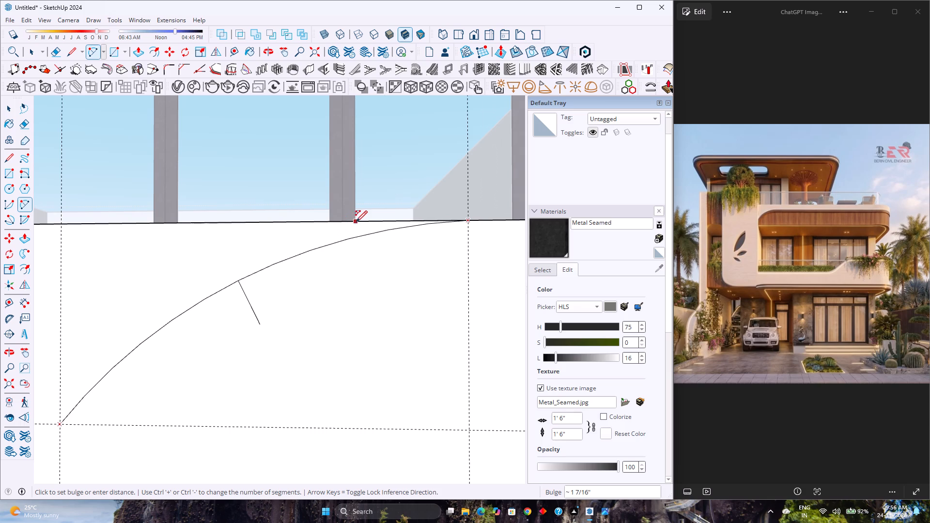
scroll(320, 231, down, 3)
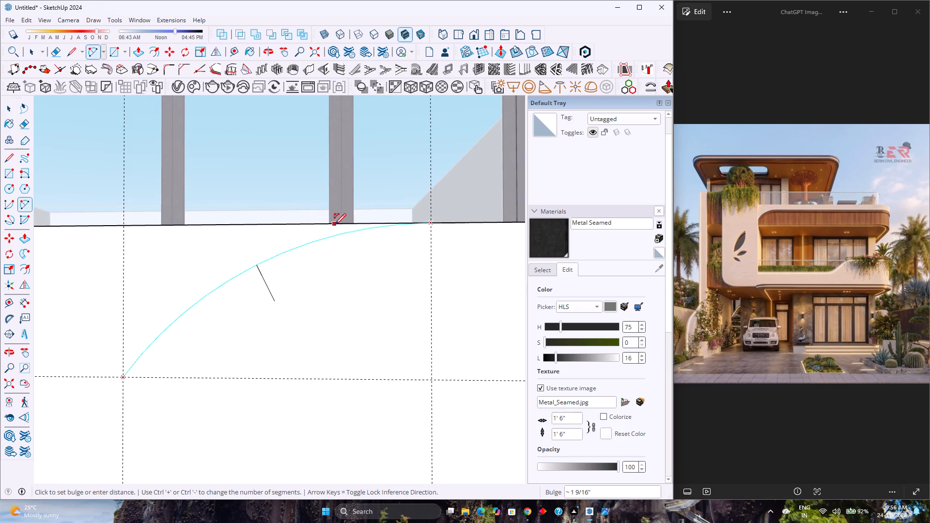
click(335, 225)
scroll(366, 262, down, 5)
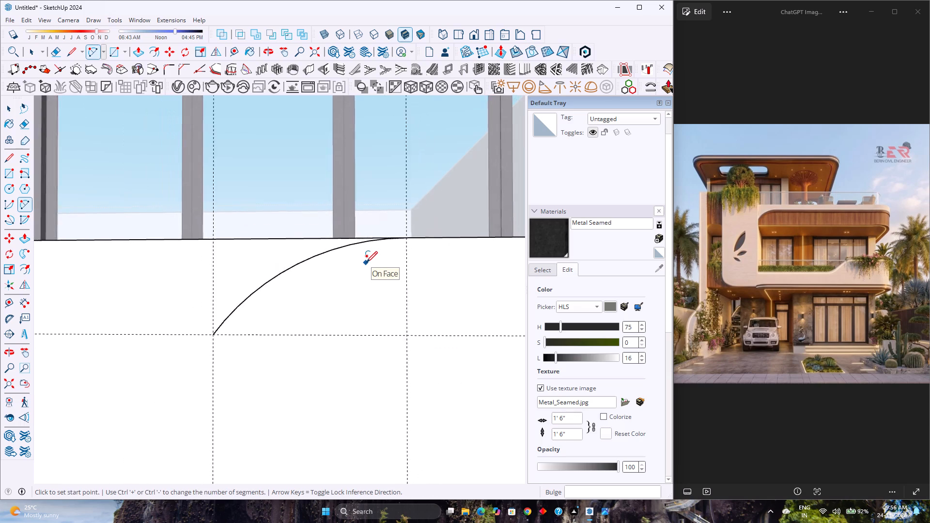
Draw a sloping line about 1'9 5/8" long from the arc's lower end to the 14' guide's crossing with the middle horizontal guide.
scroll(366, 262, down, 12)
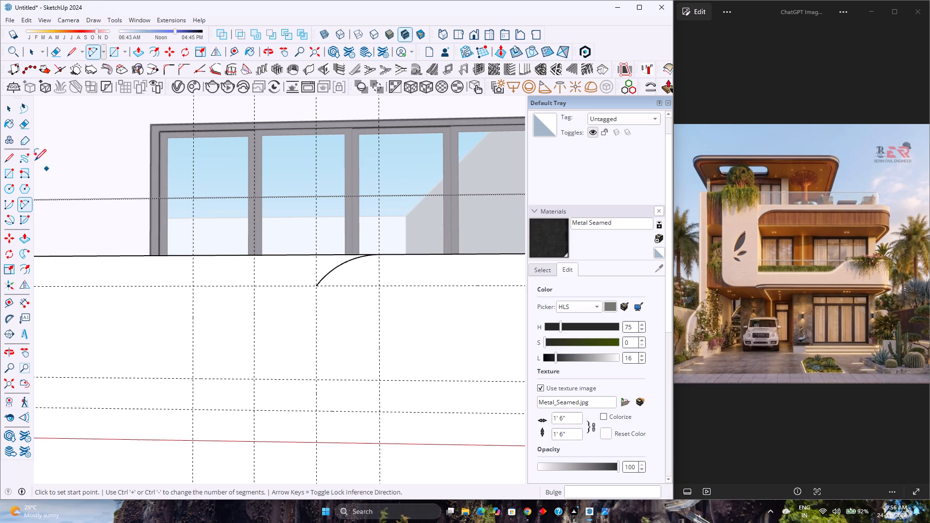
click(9, 158)
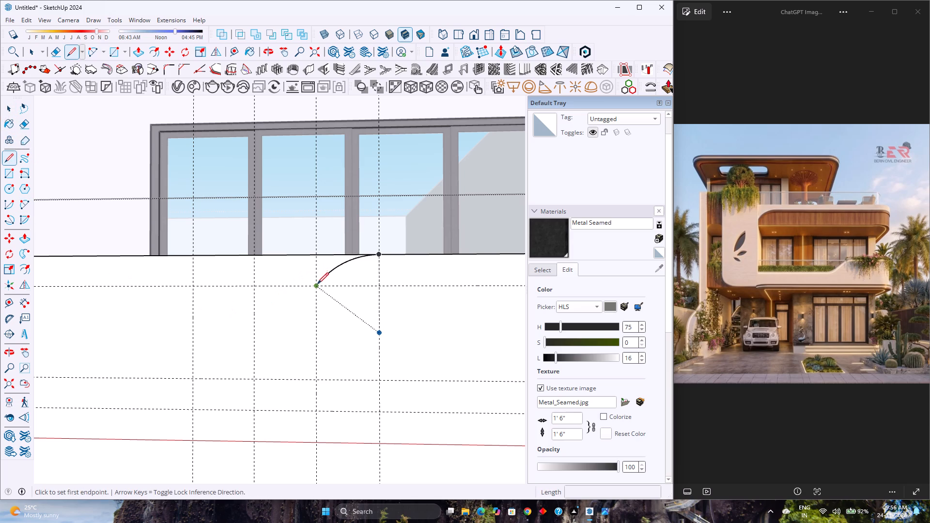
click(318, 286)
click(254, 378)
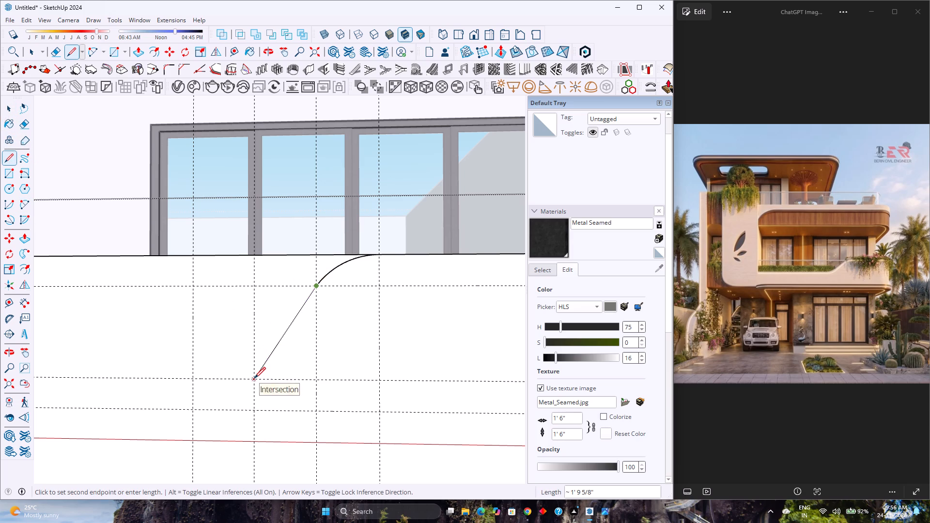
Draw a lower arc of about 1'1 1/2" radius from the free-end-side vertical guide's crossing with the lowest horizontal guide to the sloping line's lower end.
key(a)
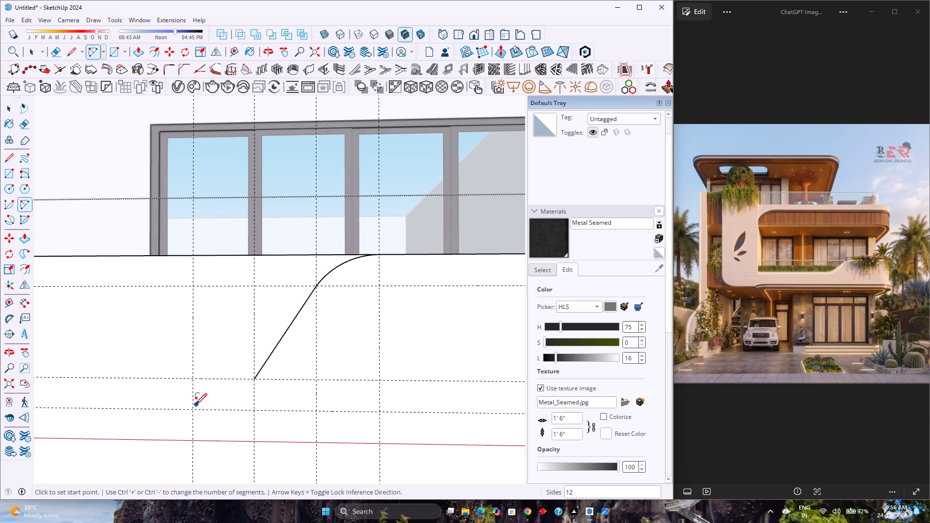
click(195, 409)
click(253, 381)
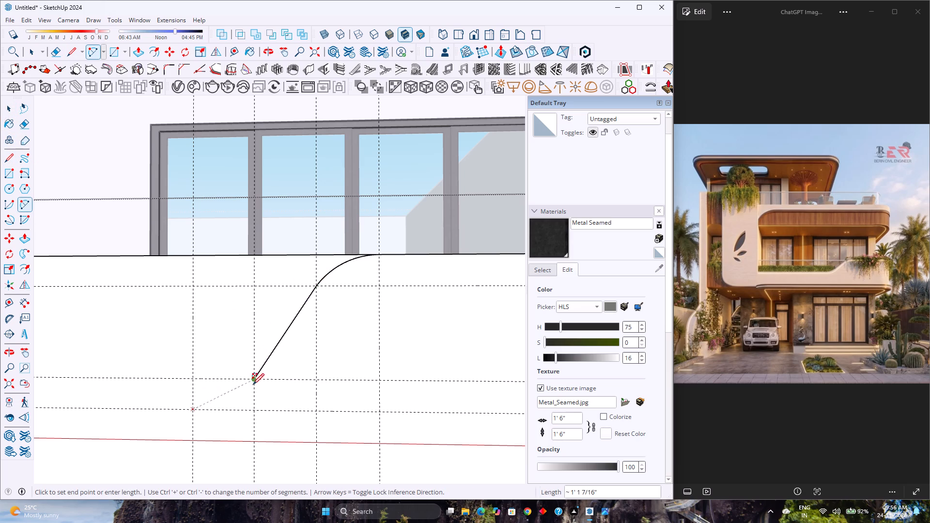
click(253, 388)
scroll(267, 404, down, 4)
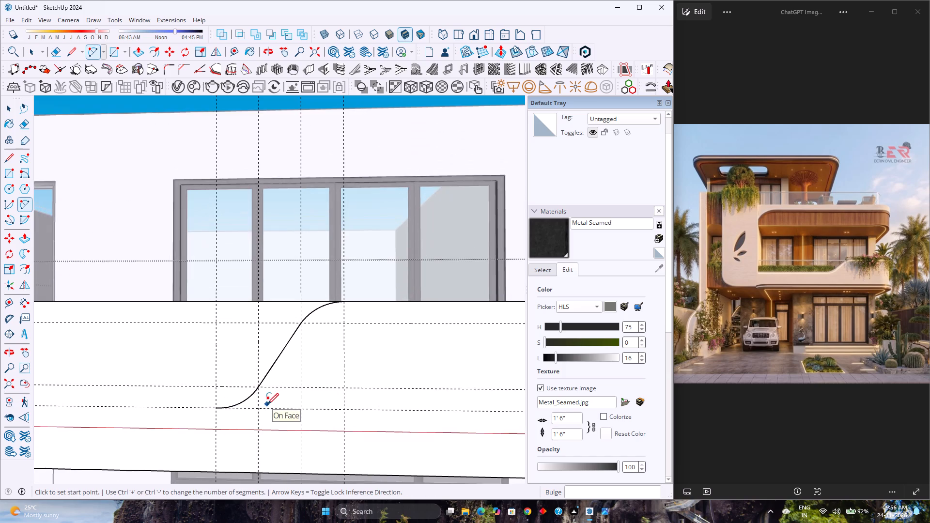
middle_drag(272, 401, 320, 377)
scroll(322, 377, down, 12)
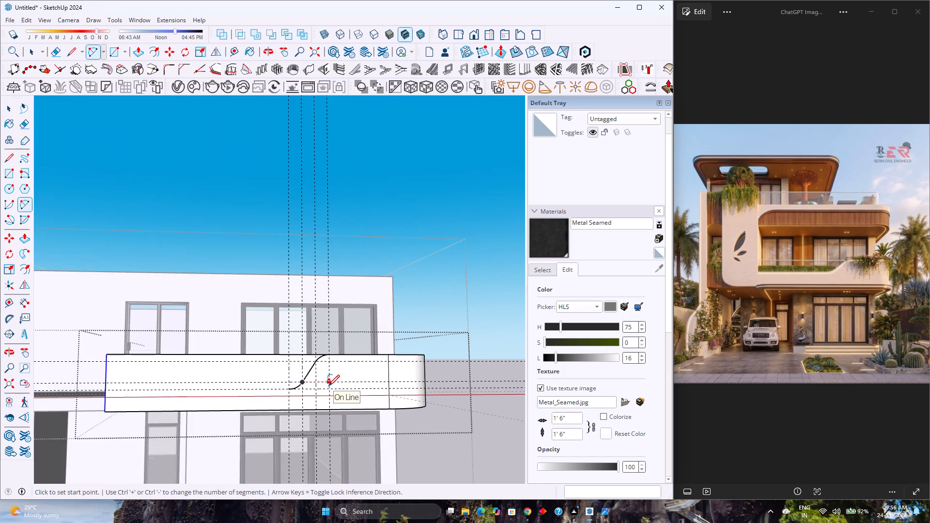
Set the lower arc of the parapet profile to 40 segments.
key(space)
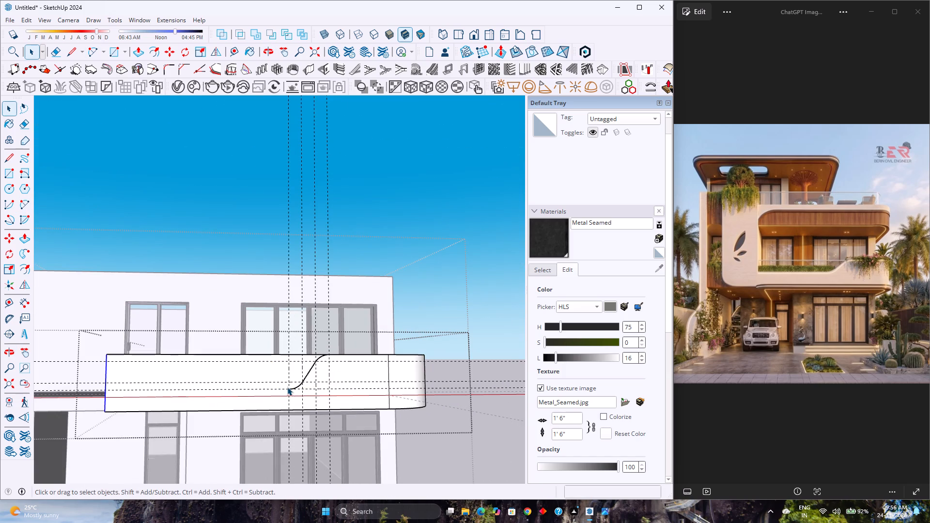
scroll(293, 389, up, 6)
click(299, 385)
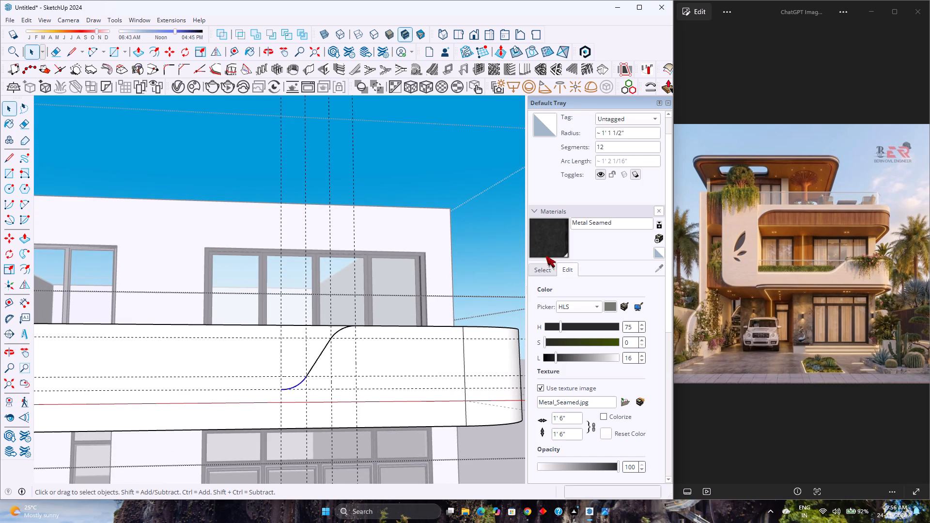
double_click(635, 148)
key(4)
key(0)
key(Return)
Set the upper arc of the parapet profile to 40 segments.
click(339, 330)
double_click(624, 143)
key(4)
key(0)
key(Return)
scroll(301, 359, down, 2)
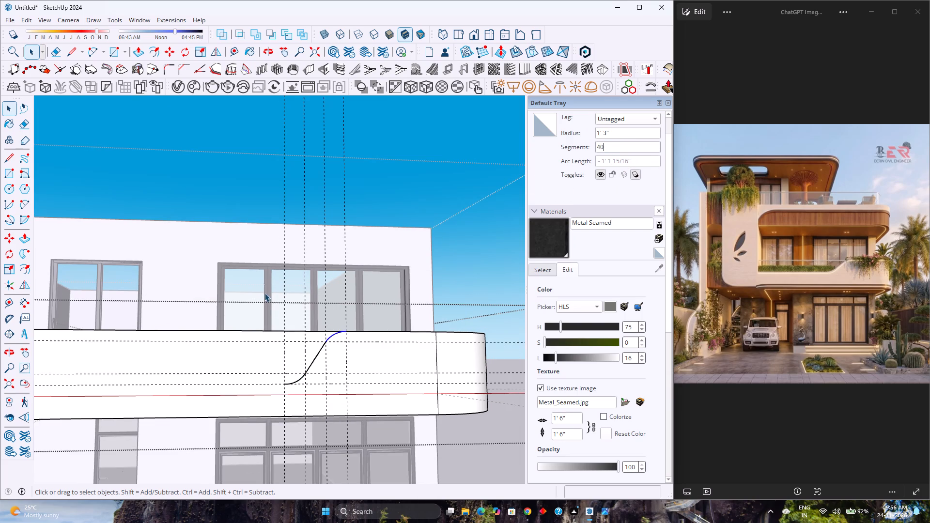
Draw a line about 13' long from the lower arc's outer end to the parapet's free-end edge on its front face.
click(68, 51)
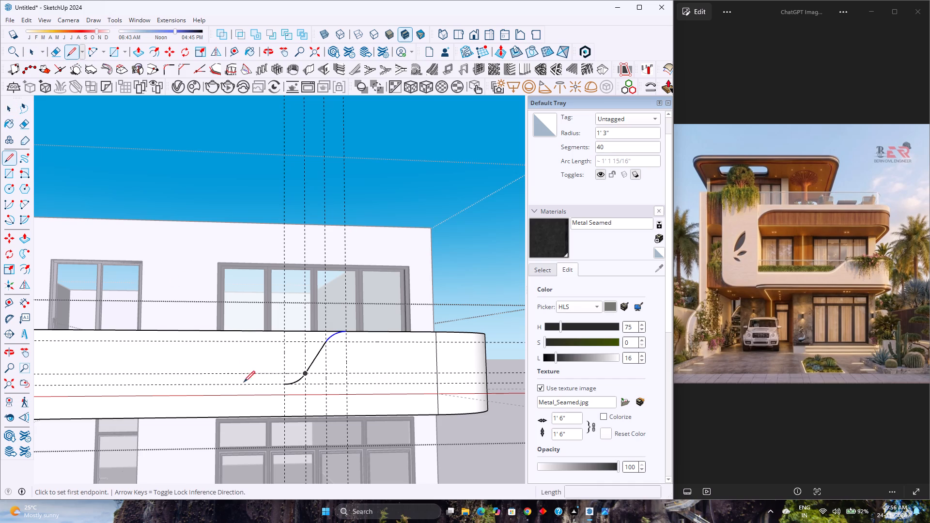
scroll(254, 377, down, 4)
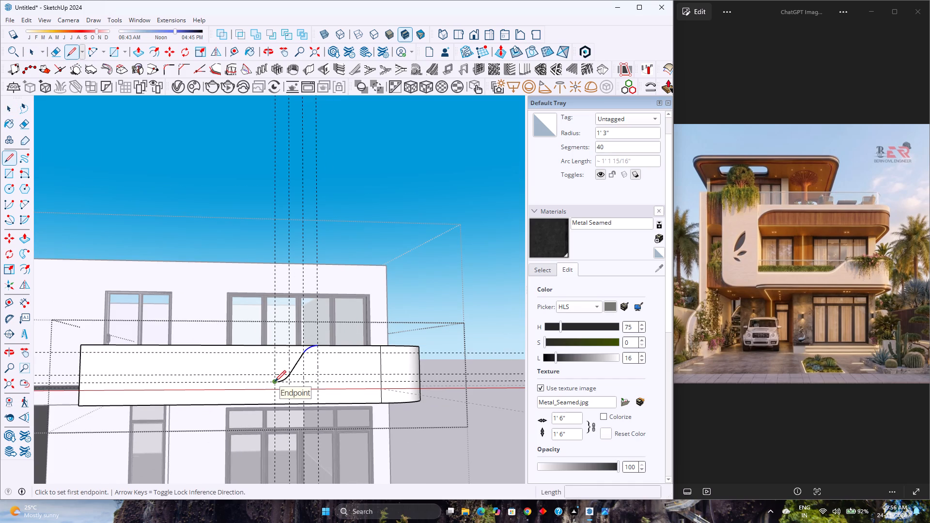
click(275, 382)
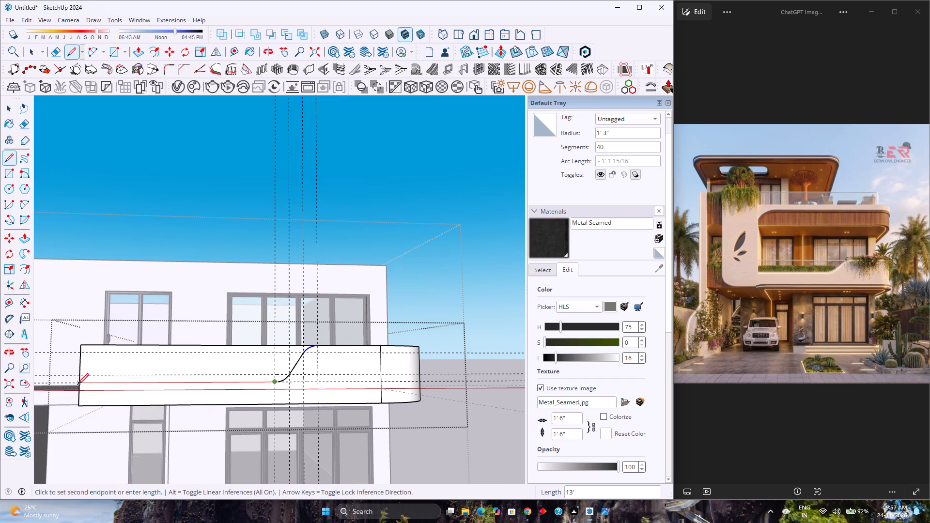
click(77, 385)
scroll(223, 368, up, 2)
scroll(263, 366, down, 1)
middle_drag(263, 366, 348, 483)
scroll(294, 356, up, 10)
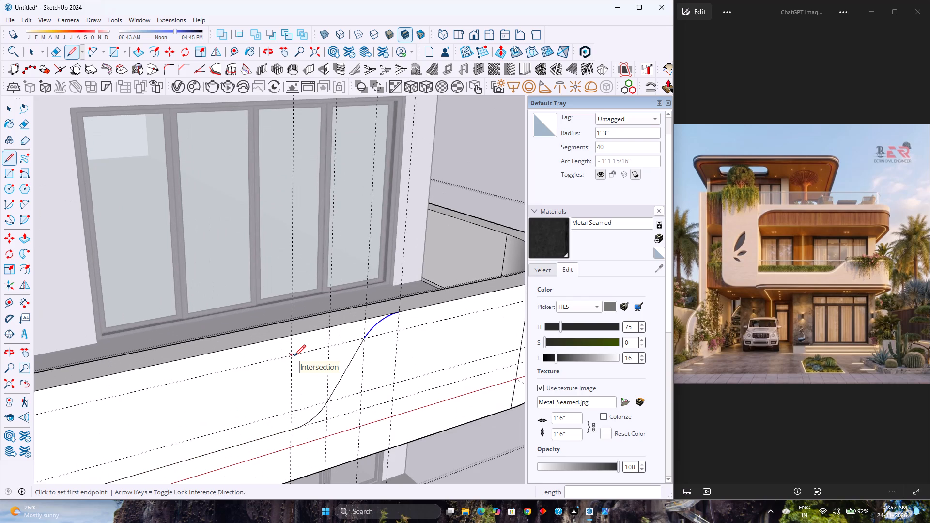
key(space)
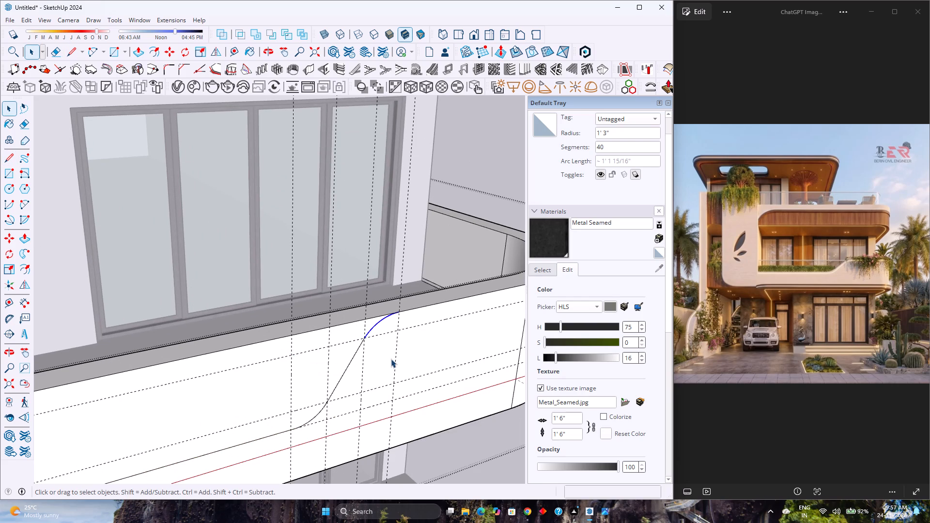
Check that the finished S-shaped profile divides the parapet's front face by selecting the area below it.
click(391, 359)
scroll(391, 359, up, 2)
scroll(391, 359, down, 6)
middle_drag(404, 363, 289, 308)
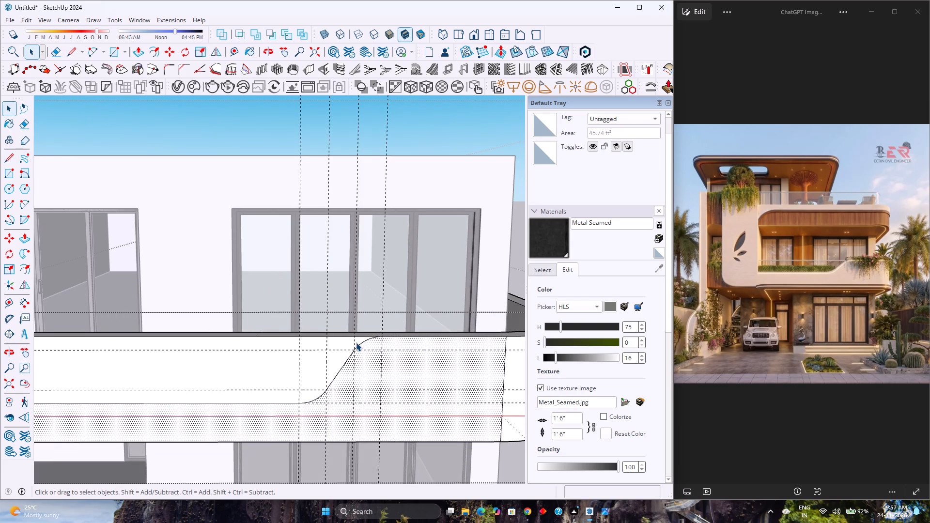
scroll(404, 327, up, 2)
scroll(391, 346, down, 4)
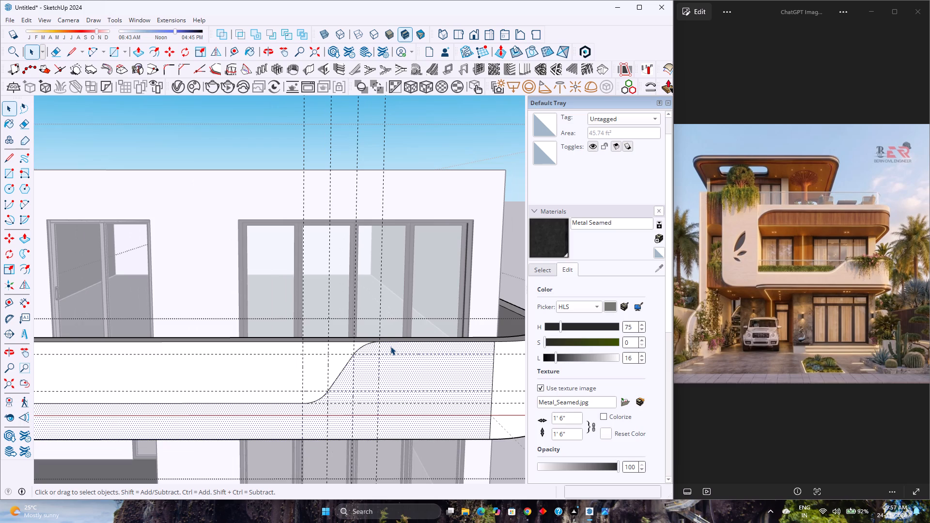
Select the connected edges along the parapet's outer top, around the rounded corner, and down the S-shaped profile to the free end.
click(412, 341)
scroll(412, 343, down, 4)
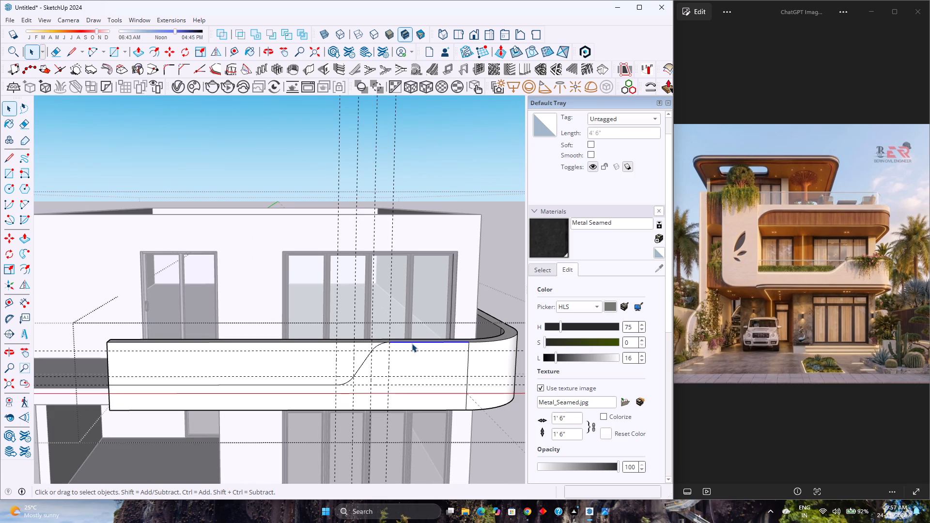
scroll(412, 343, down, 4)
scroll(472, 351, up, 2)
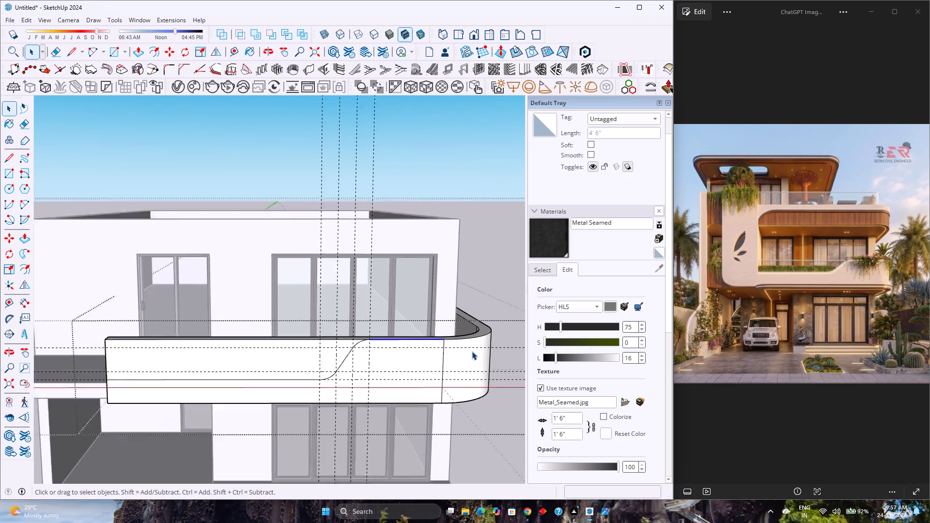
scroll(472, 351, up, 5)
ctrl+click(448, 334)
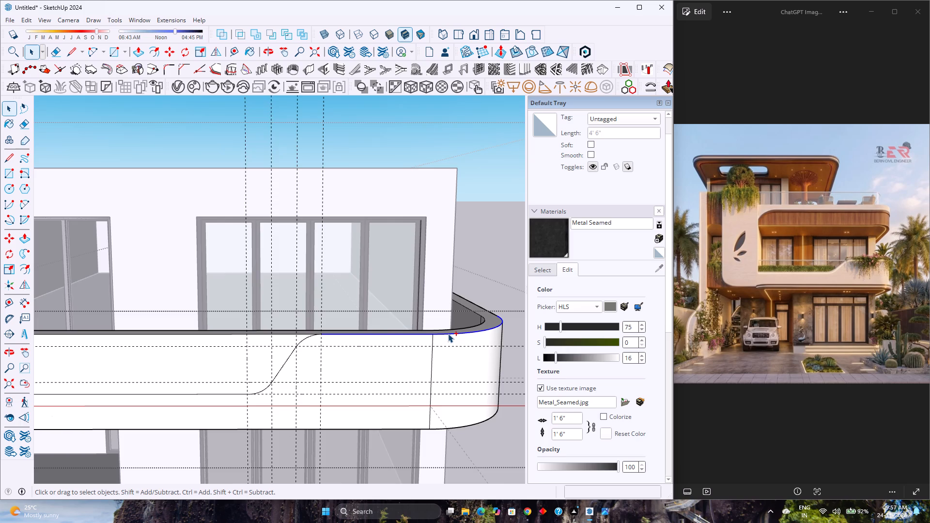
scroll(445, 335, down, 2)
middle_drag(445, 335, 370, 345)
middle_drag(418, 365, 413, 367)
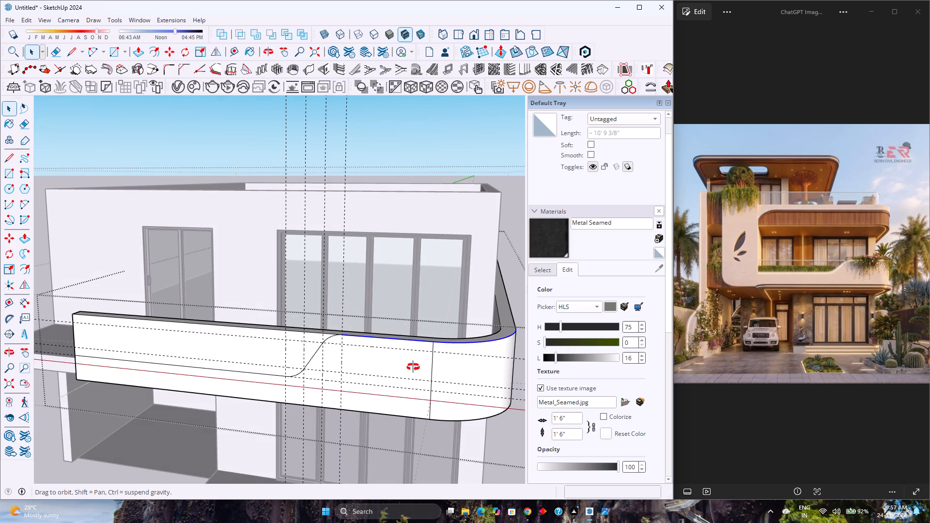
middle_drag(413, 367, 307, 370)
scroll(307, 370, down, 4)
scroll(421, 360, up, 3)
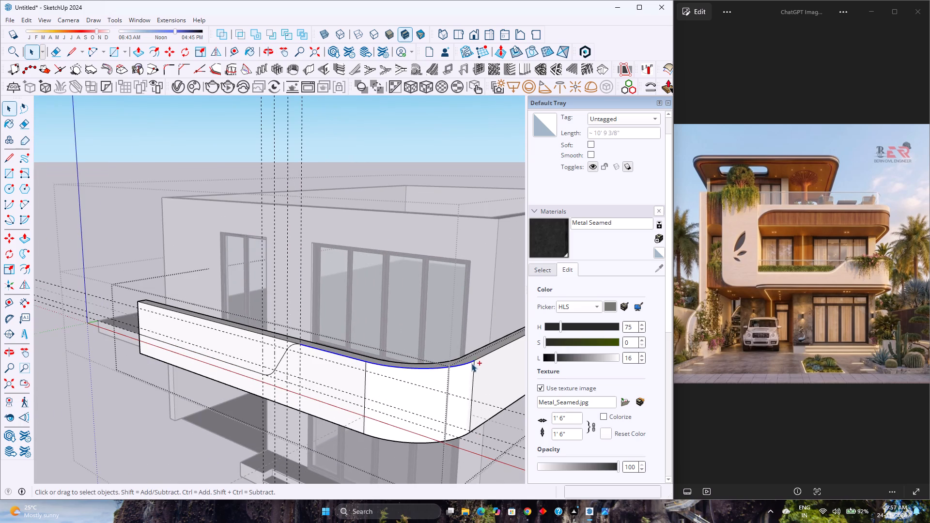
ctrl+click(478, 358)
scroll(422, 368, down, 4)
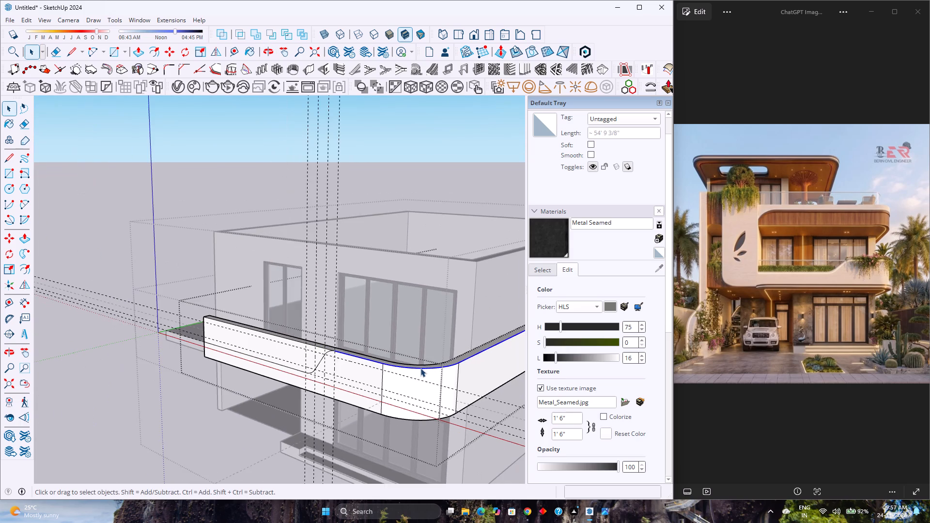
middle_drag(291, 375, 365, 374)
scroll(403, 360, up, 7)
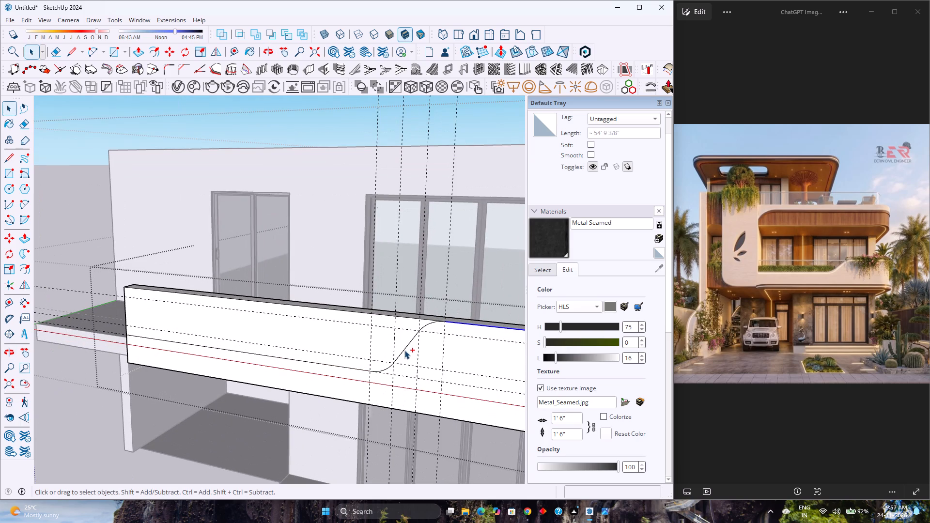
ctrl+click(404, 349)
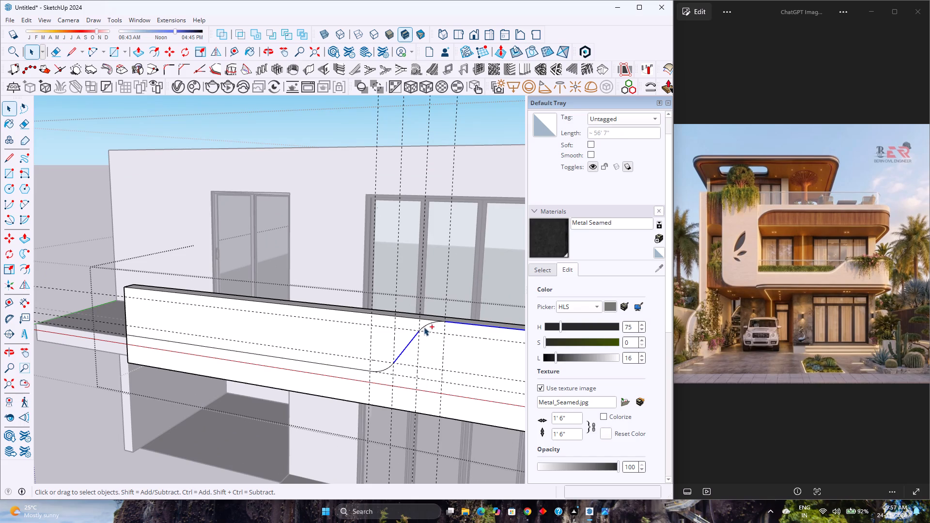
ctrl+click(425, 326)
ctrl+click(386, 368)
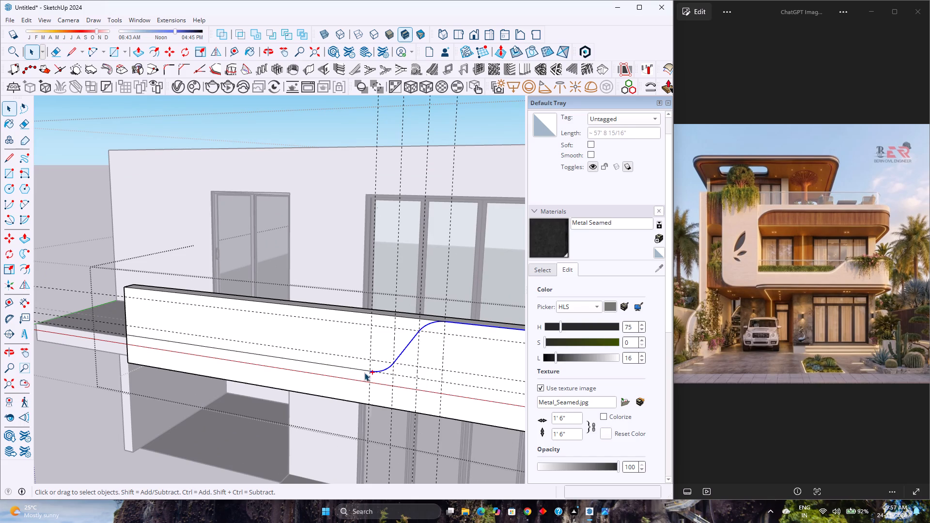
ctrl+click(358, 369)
Examine the selected edge chain at the parapet's free end and across the whole balcony, and clear the selection.
scroll(332, 372, down, 4)
middle_drag(239, 372, 467, 356)
middle_click(467, 356)
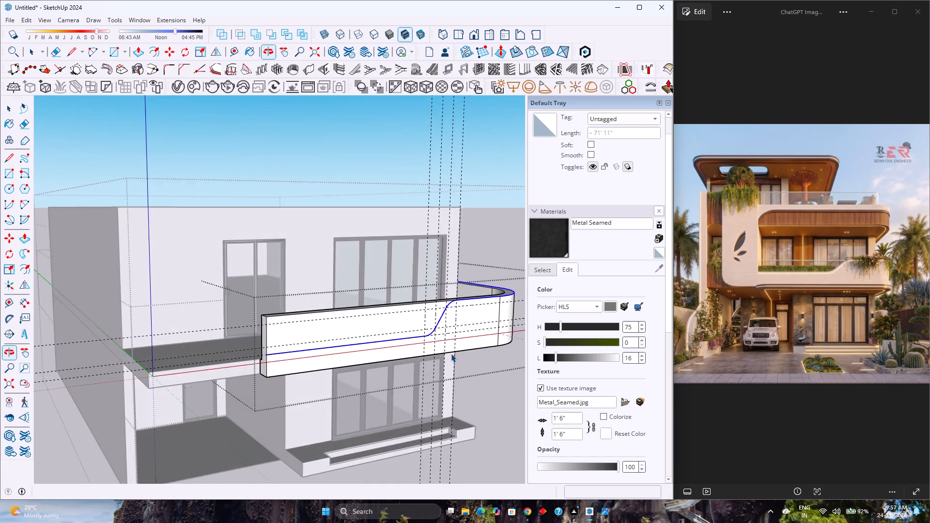
scroll(282, 350, up, 14)
middle_drag(256, 361, 272, 355)
scroll(272, 354, down, 5)
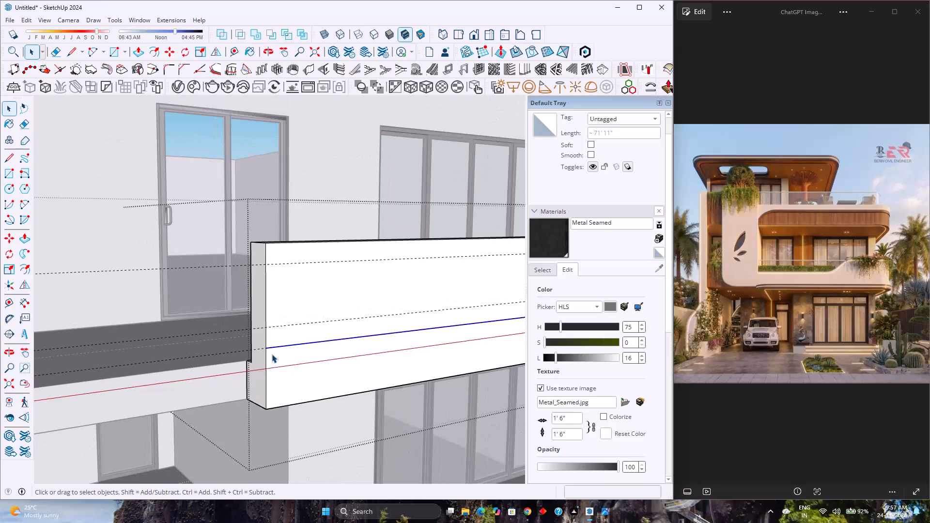
scroll(272, 354, up, 3)
scroll(272, 354, down, 3)
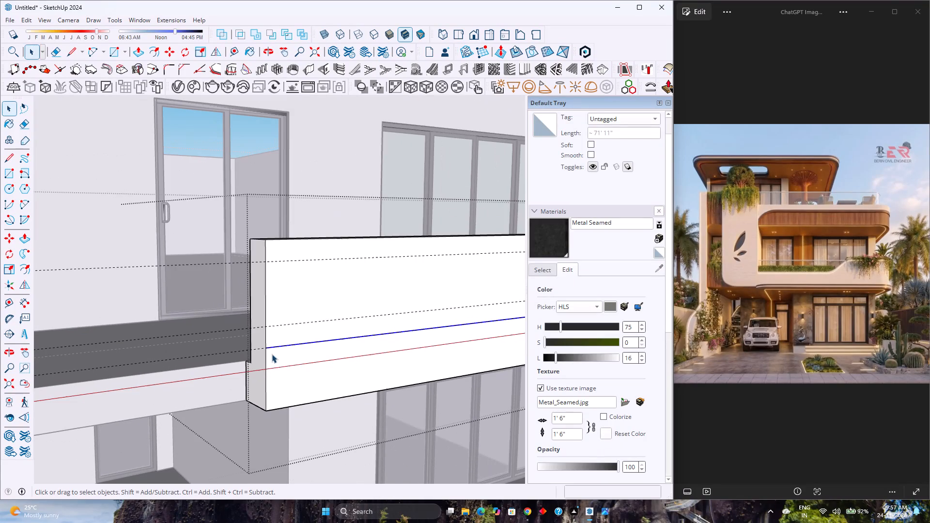
scroll(272, 354, down, 10)
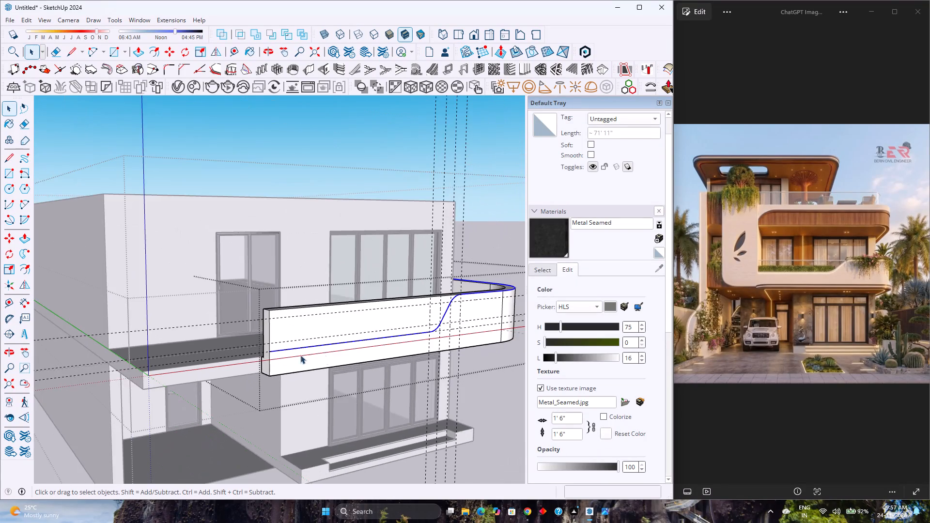
middle_drag(325, 355, 201, 359)
middle_click(201, 359)
scroll(201, 359, down, 6)
click(489, 404)
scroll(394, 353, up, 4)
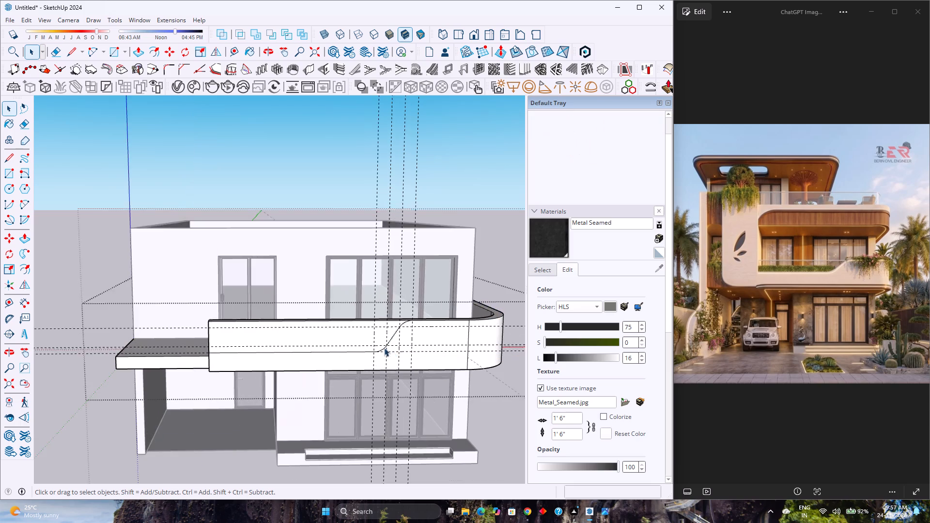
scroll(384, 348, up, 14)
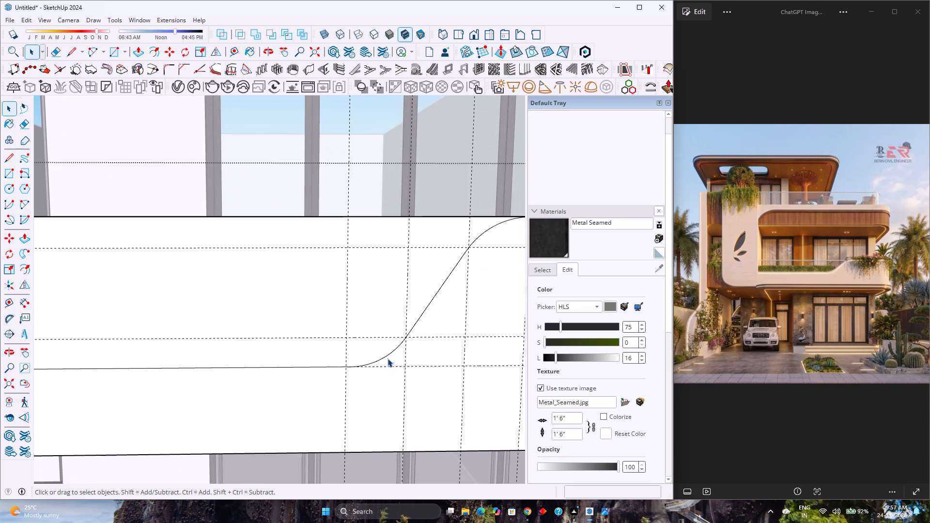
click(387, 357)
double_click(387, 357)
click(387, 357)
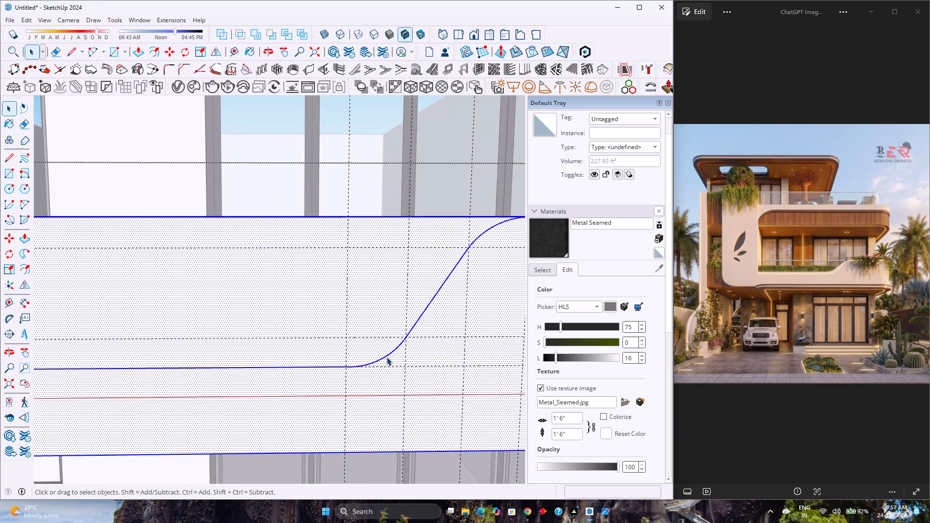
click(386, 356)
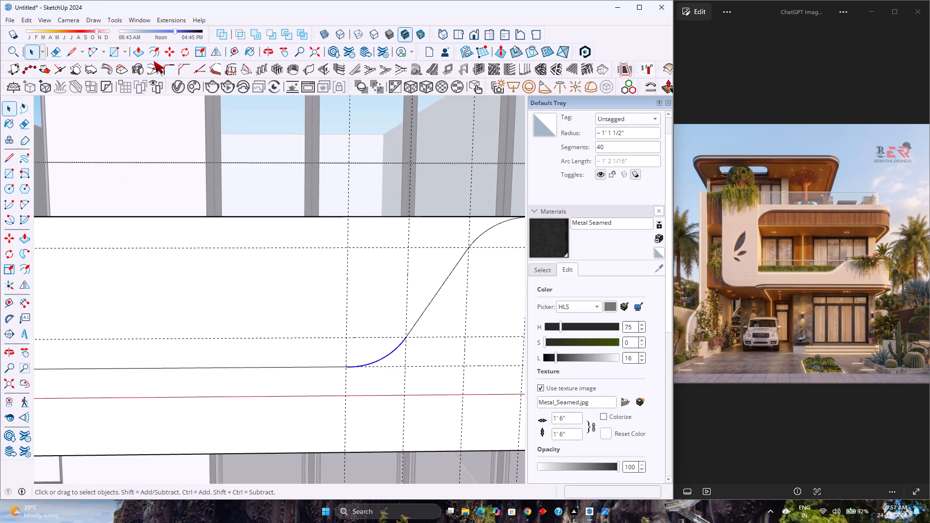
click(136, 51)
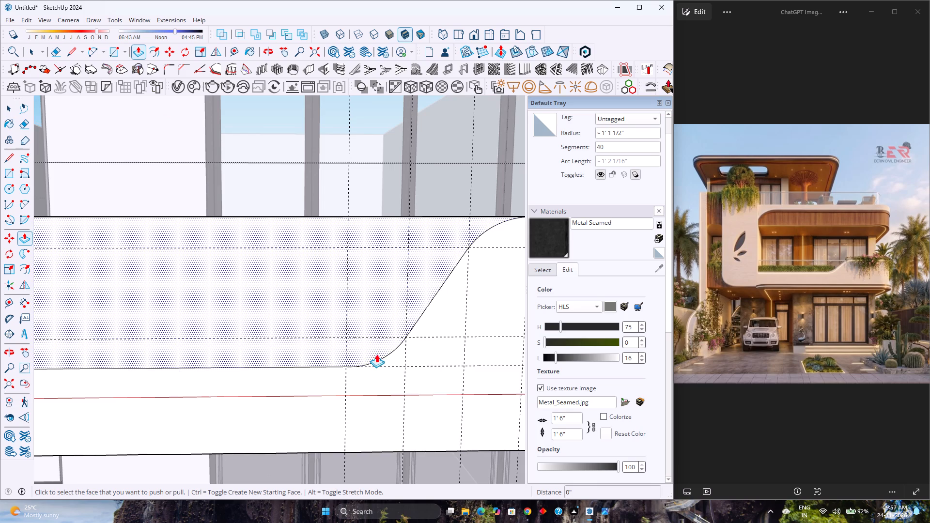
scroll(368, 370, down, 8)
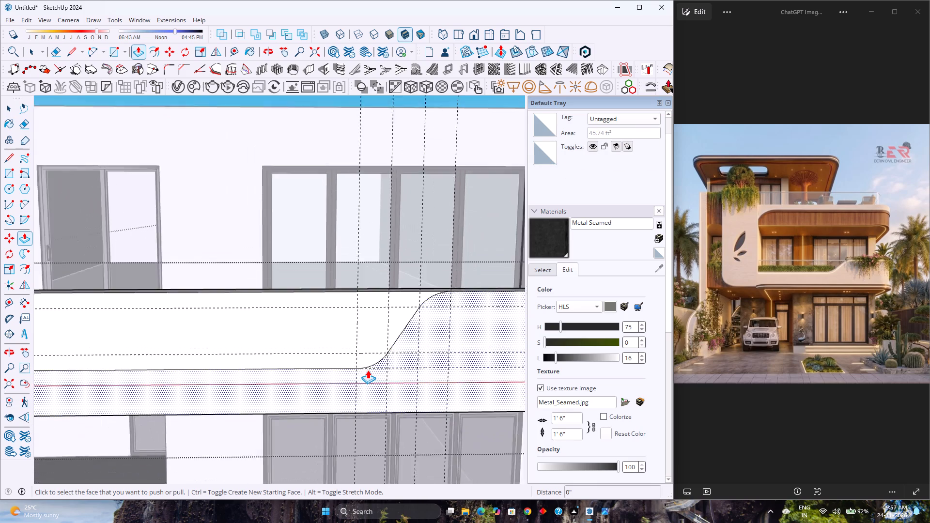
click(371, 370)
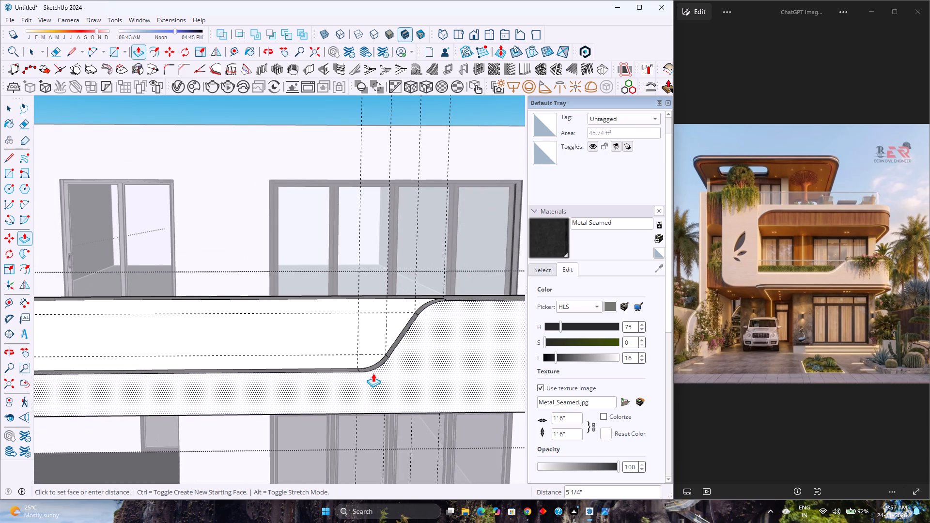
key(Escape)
Offset the outline of the parapet's front-face area below the S-shaped profile inward by 1.5".
click(148, 53)
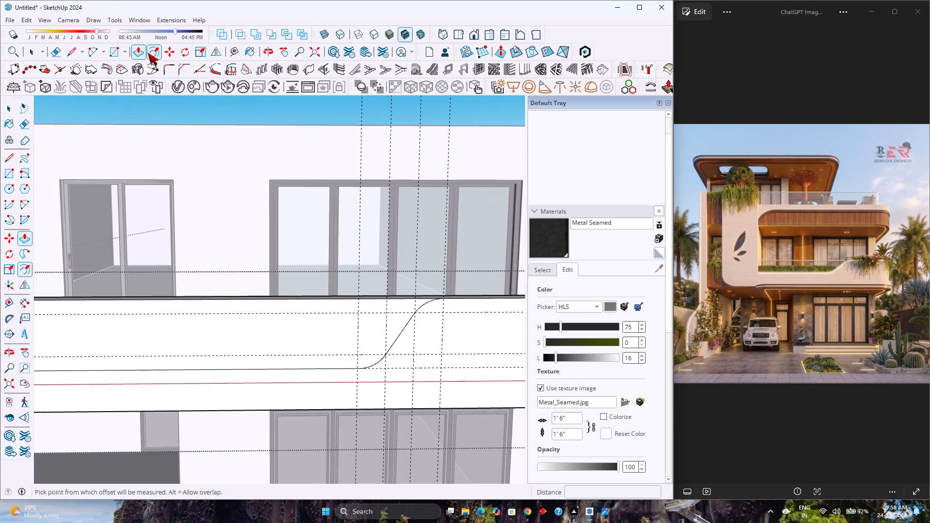
click(296, 371)
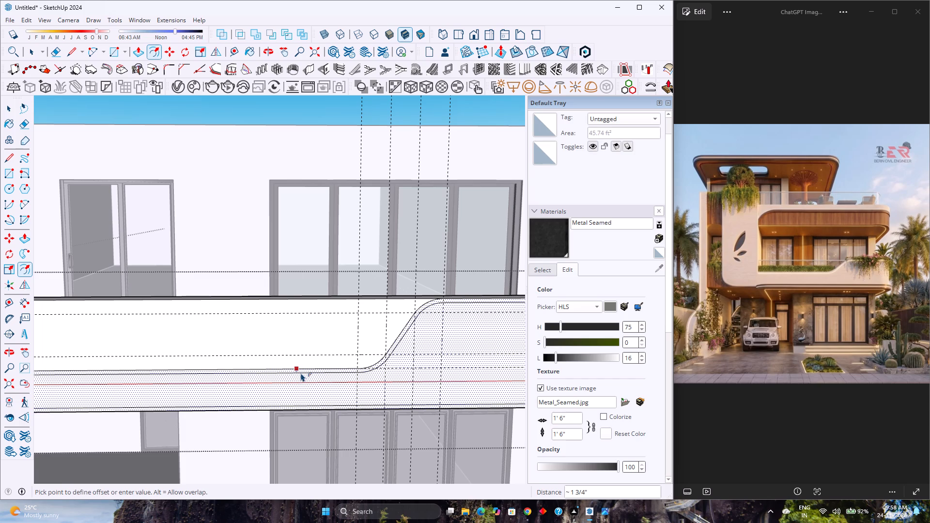
text(1.5)
key(Return)
scroll(301, 371, down, 4)
middle_drag(369, 374, 289, 364)
middle_click(289, 364)
scroll(289, 361, down, 2)
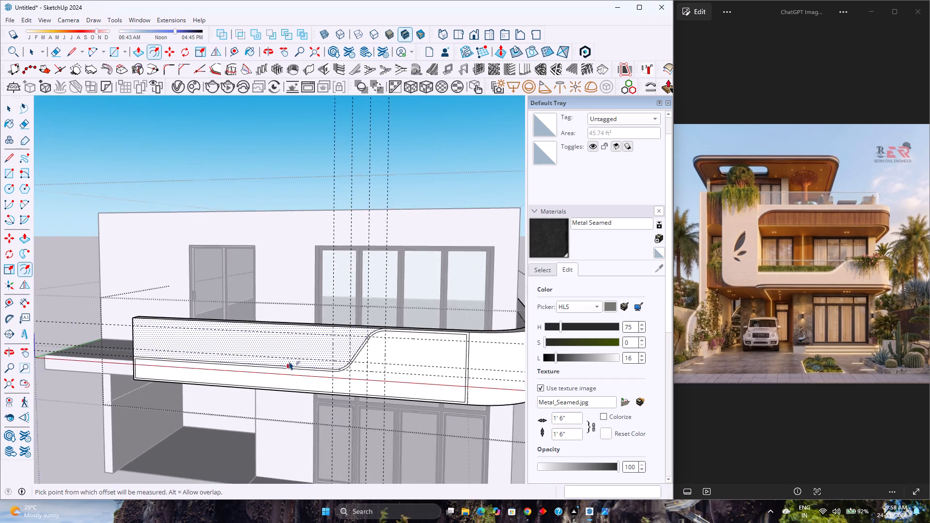
scroll(289, 361, down, 1)
key(space)
Delete the inner offset outline's vertical edge near the rounded corner and its bottom edge on the parapet's front face.
scroll(421, 363, up, 3)
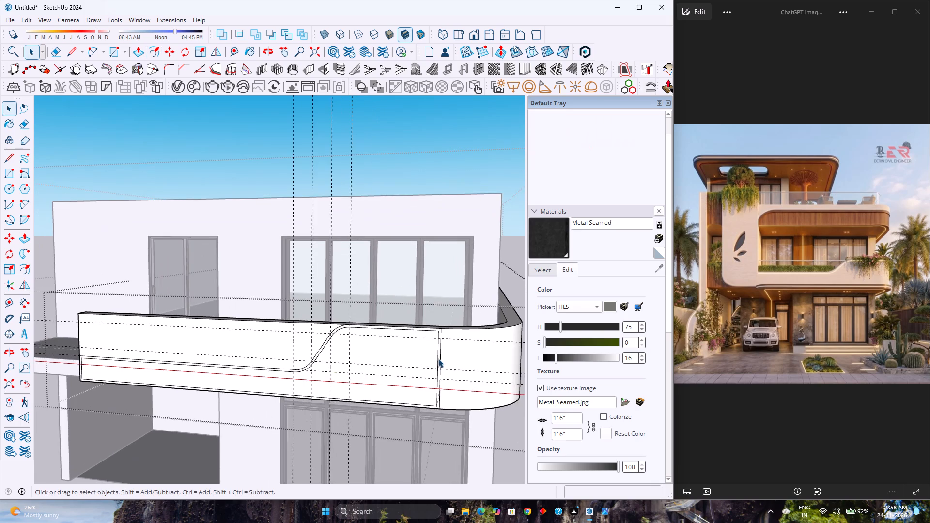
scroll(440, 359, up, 2)
click(437, 353)
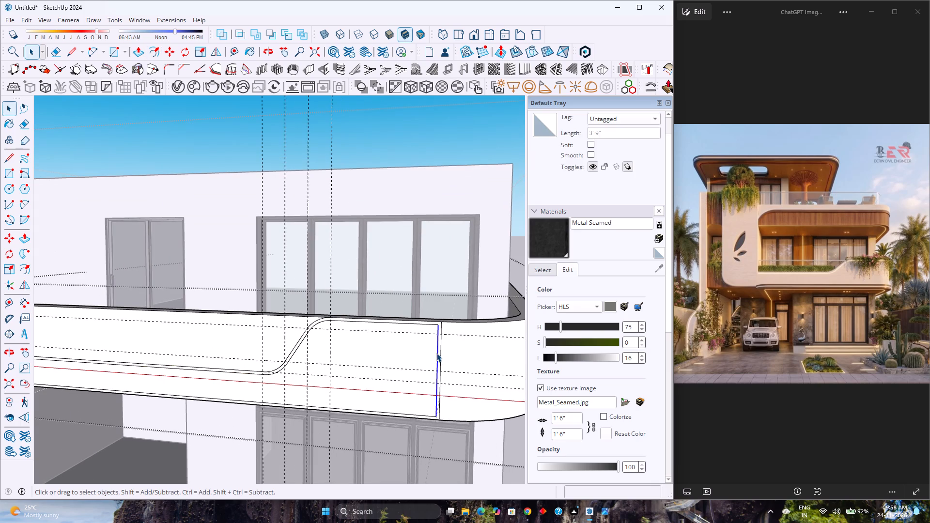
key(Delete)
click(409, 413)
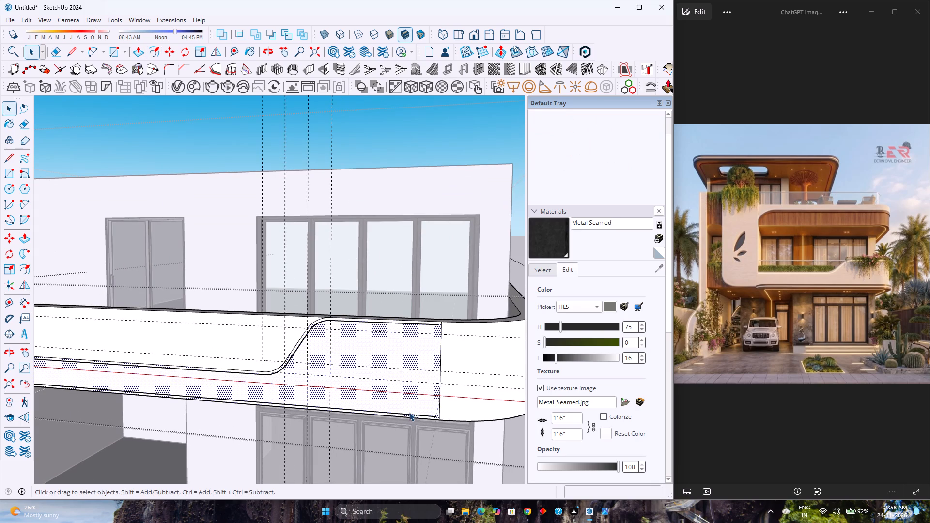
click(412, 415)
key(Delete)
Delete the inner offset outline's remaining short vertical edge near the parapet's free end.
middle_drag(446, 404, 453, 404)
middle_click(502, 404)
middle_click(506, 404)
scroll(505, 401, down, 3)
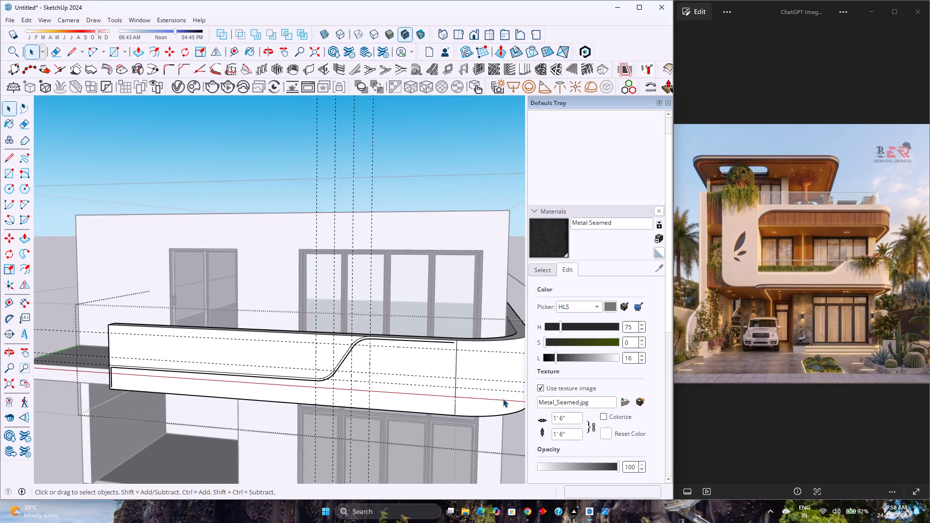
scroll(500, 394, down, 3)
key(Delete)
scroll(233, 386, up, 7)
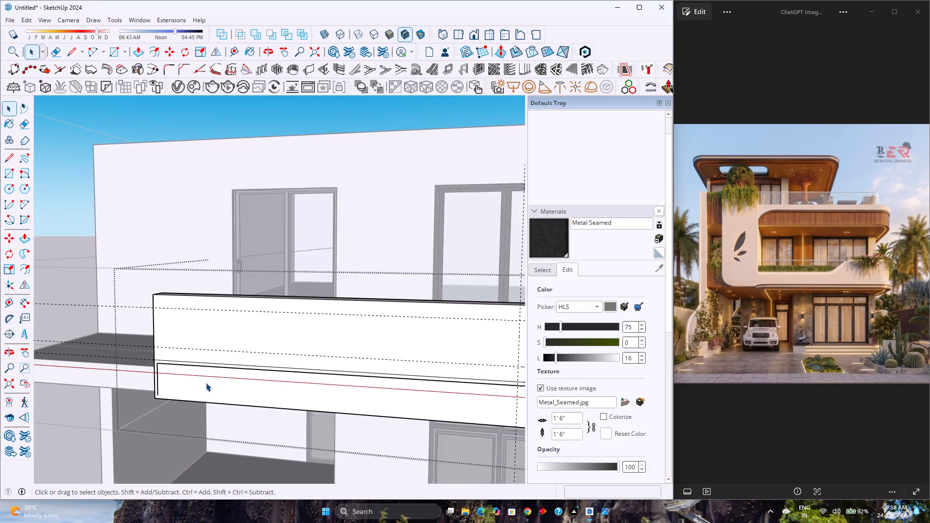
scroll(206, 383, up, 5)
click(165, 396)
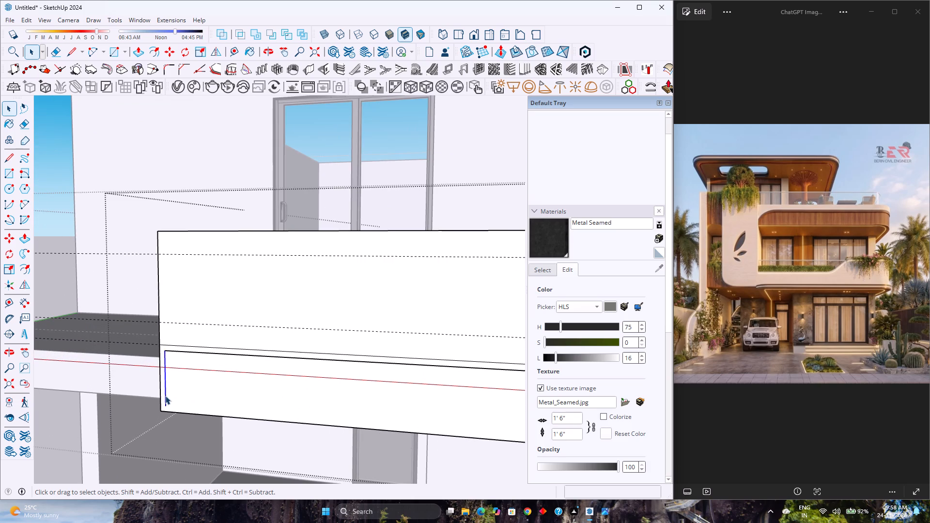
key(Delete)
Draw a 1 1/2" line extending the lower end of the offset S-shaped border to the parapet's free-end edge.
scroll(165, 391, down, 3)
scroll(170, 361, up, 4)
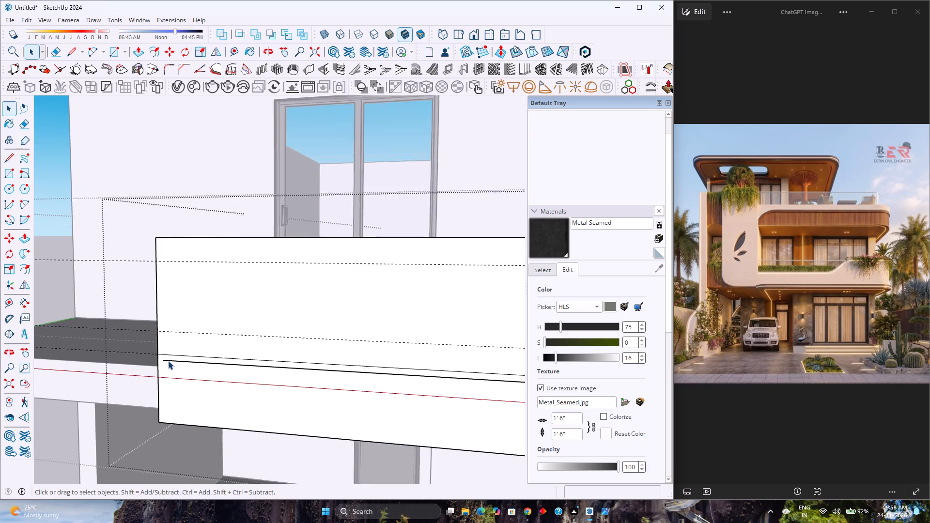
scroll(168, 361, up, 1)
click(168, 361)
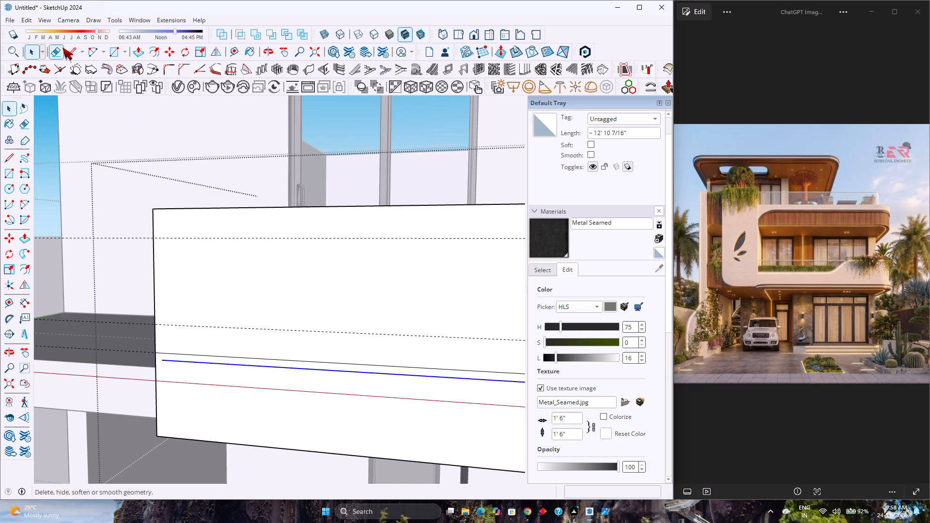
click(70, 54)
click(162, 361)
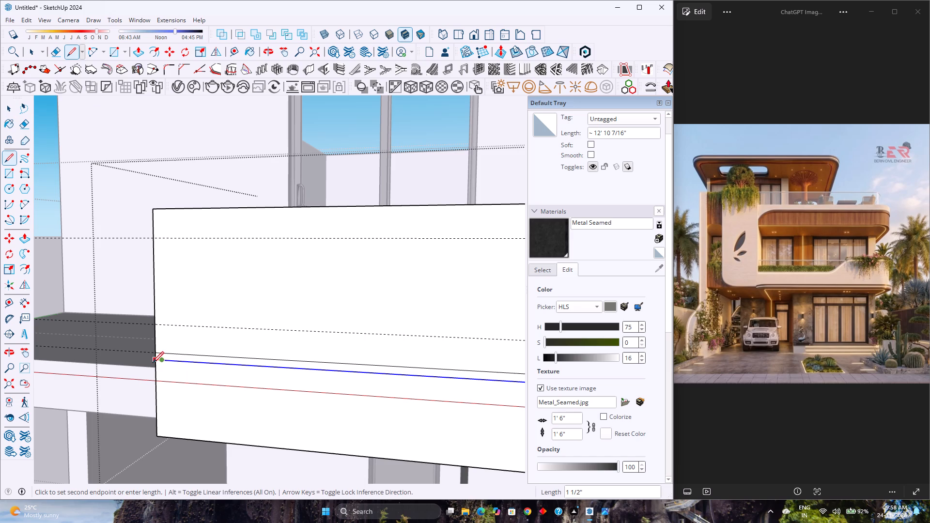
click(153, 363)
scroll(160, 388, down, 4)
key(space)
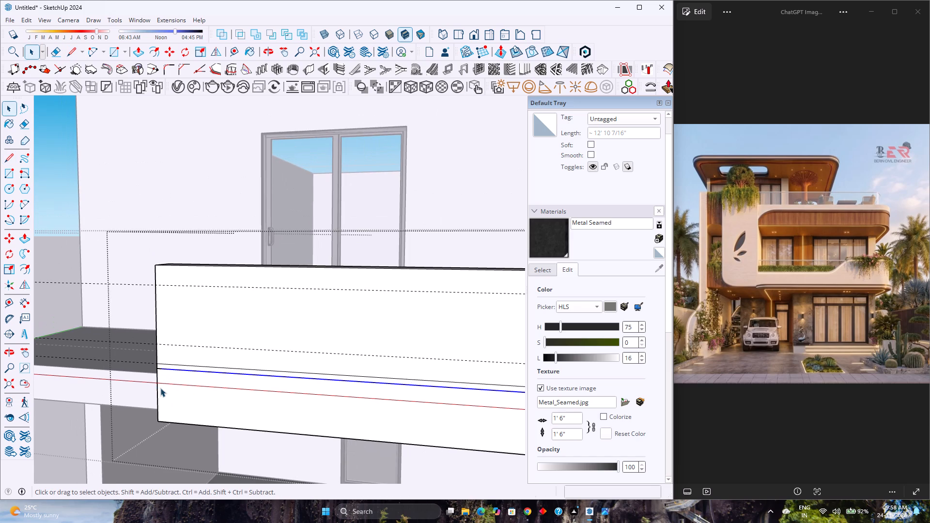
key(Escape)
Weld the short extension at the free end to the long lower straight edge of the offset border.
scroll(158, 370, up, 4)
click(160, 367)
scroll(160, 369, up, 3)
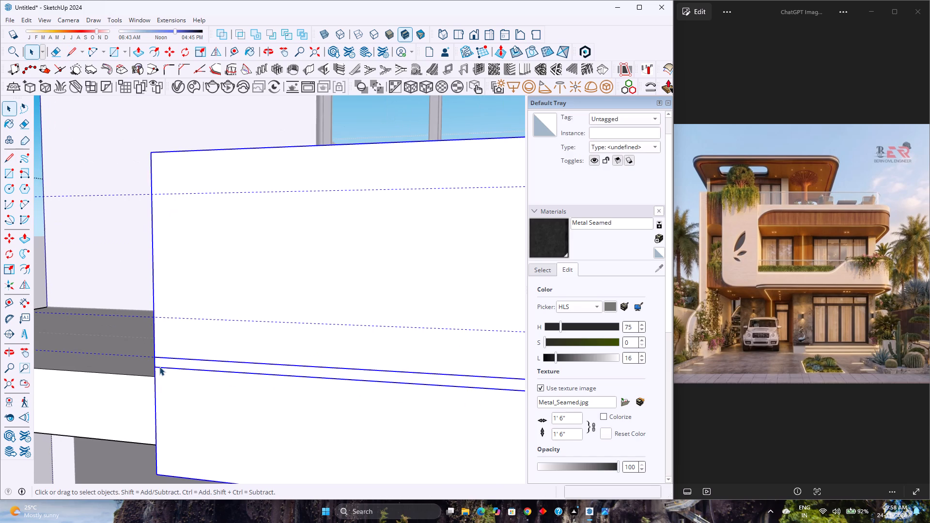
double_click(159, 367)
click(159, 368)
click(159, 367)
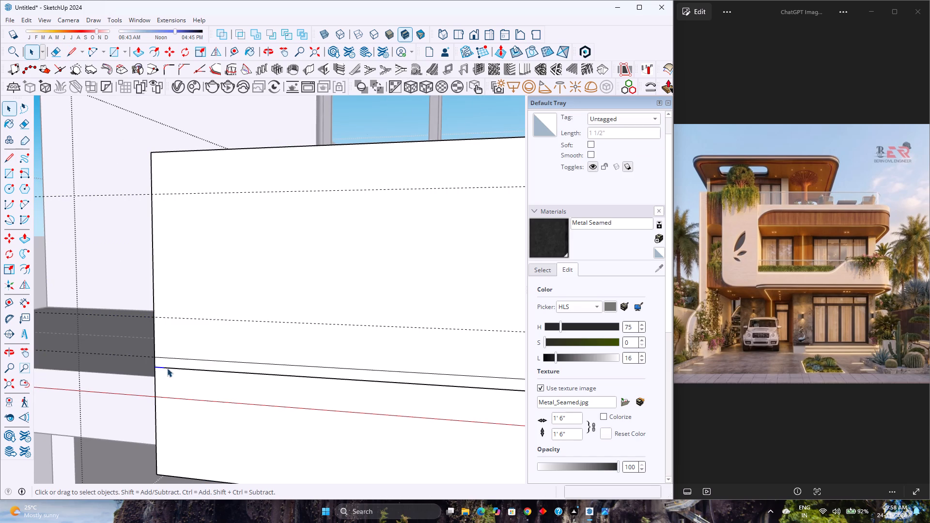
ctrl+click(174, 368)
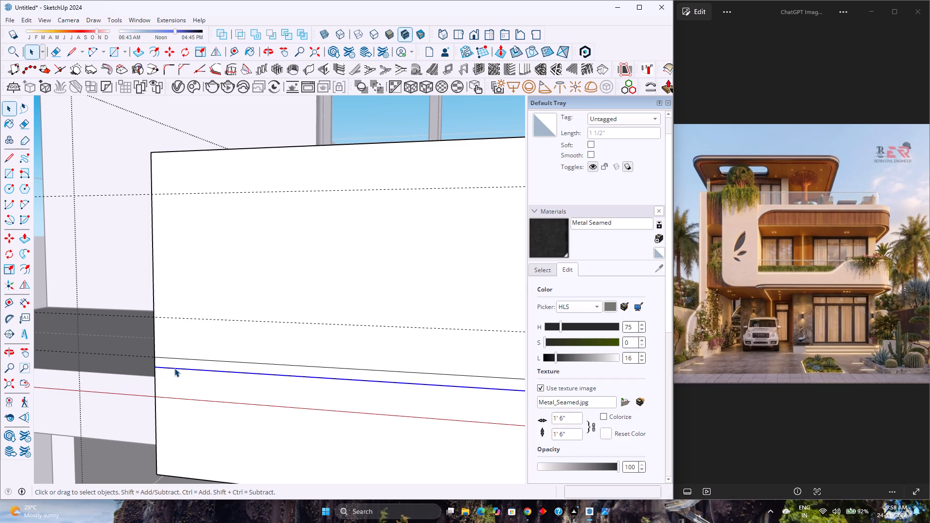
right_click(174, 368)
click(214, 252)
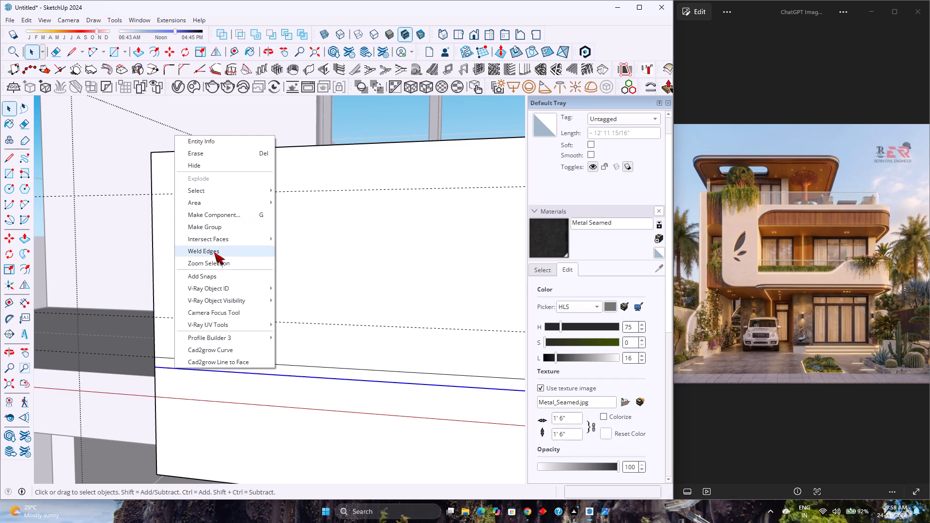
Draw a 1 1/2" line extending the border's upper straight edge to the vertical edge where the rounded corner begins.
scroll(217, 345, down, 20)
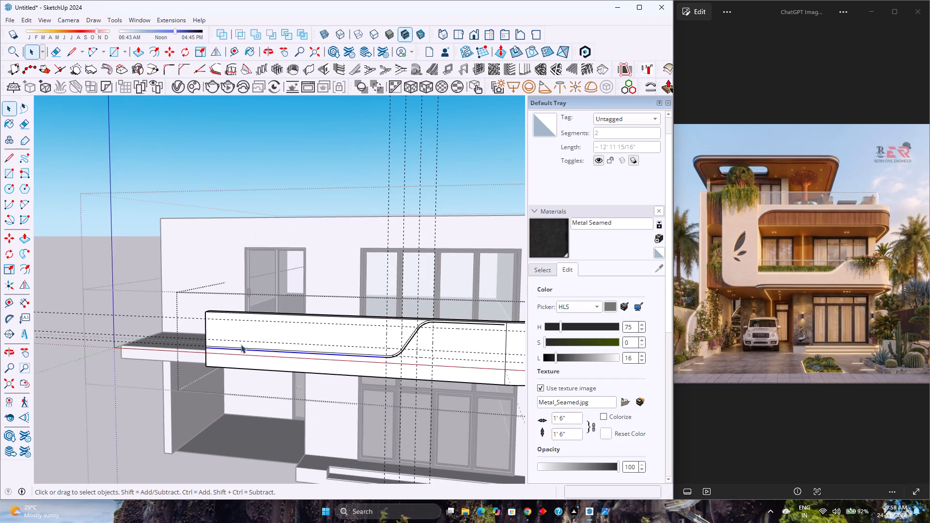
scroll(432, 356, up, 2)
middle_drag(432, 356, 287, 369)
key(l)
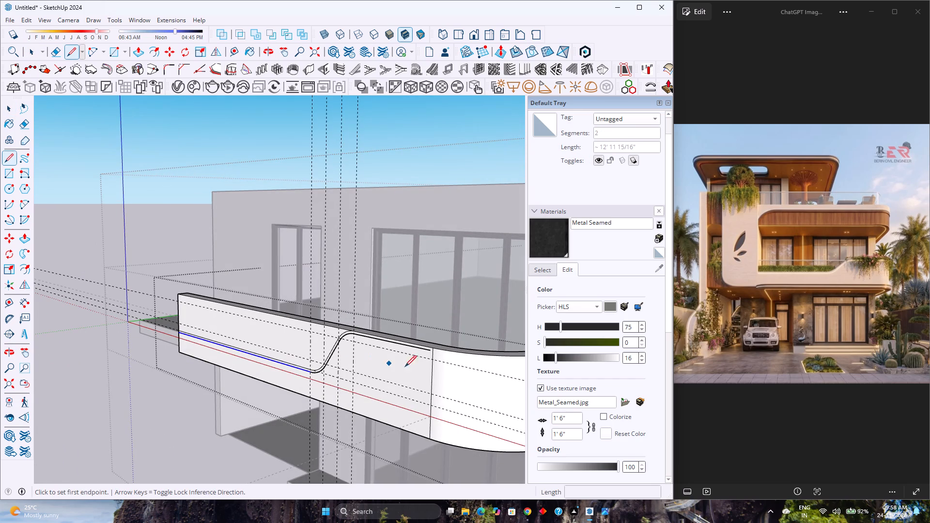
scroll(429, 357, up, 11)
click(431, 347)
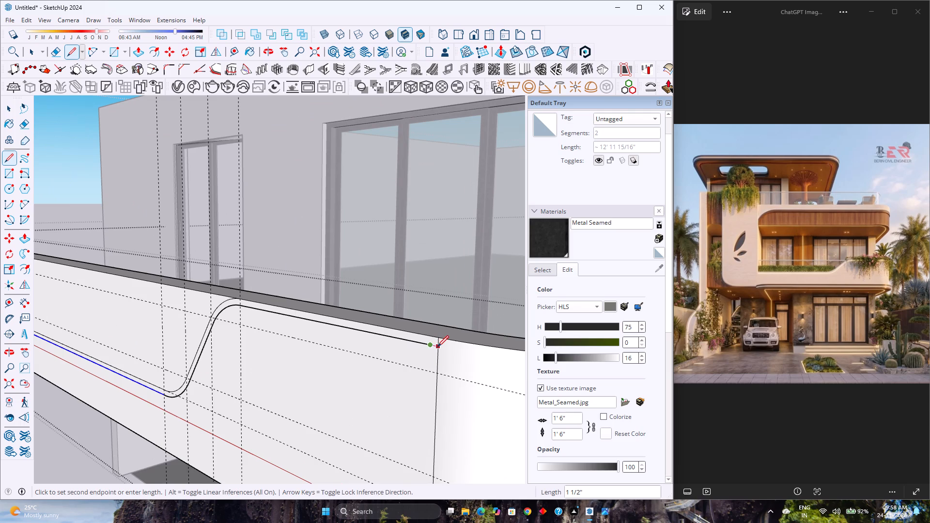
click(437, 347)
key(space)
Weld the short extension at the rounded corner to the border's upper straight edge.
scroll(404, 366, down, 1)
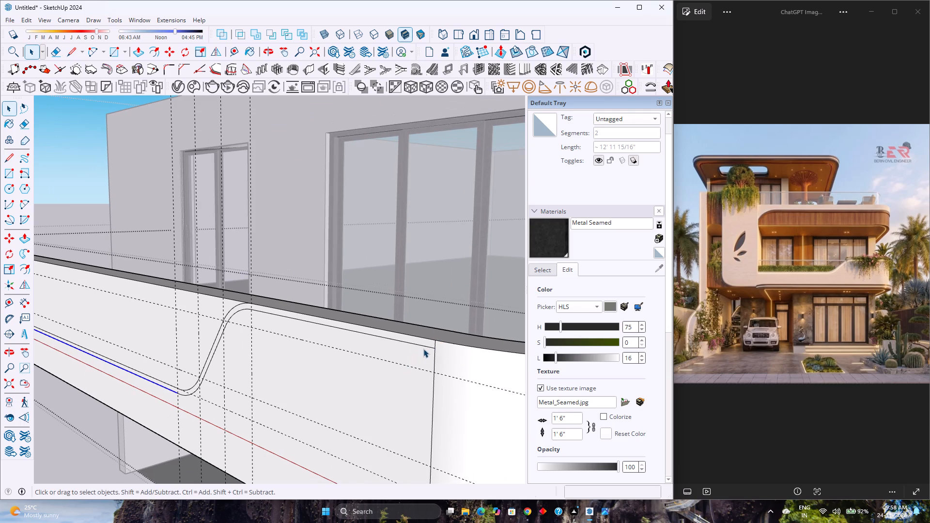
click(423, 346)
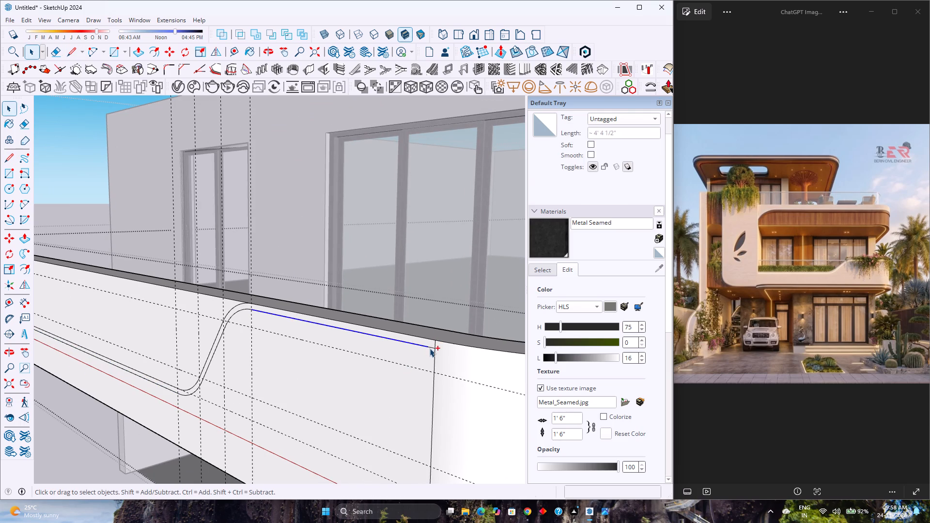
ctrl+click(431, 347)
right_click(431, 347)
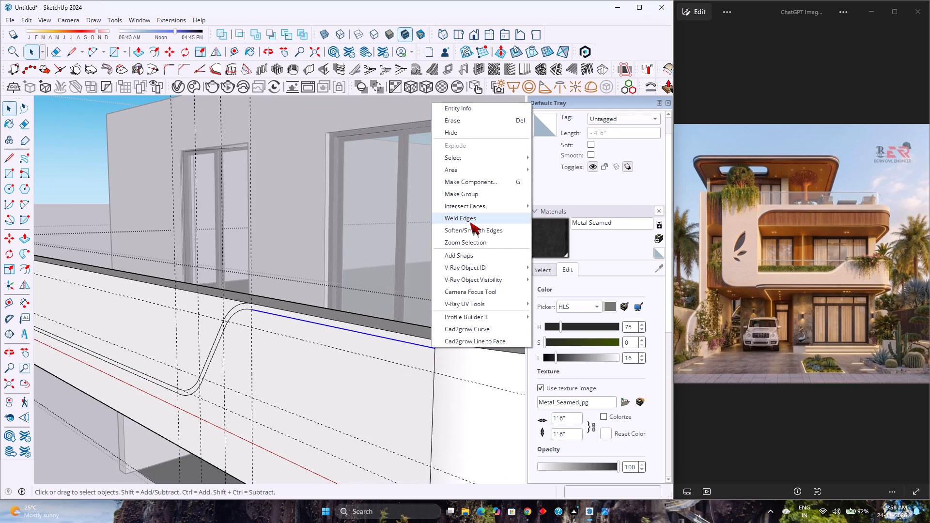
click(470, 222)
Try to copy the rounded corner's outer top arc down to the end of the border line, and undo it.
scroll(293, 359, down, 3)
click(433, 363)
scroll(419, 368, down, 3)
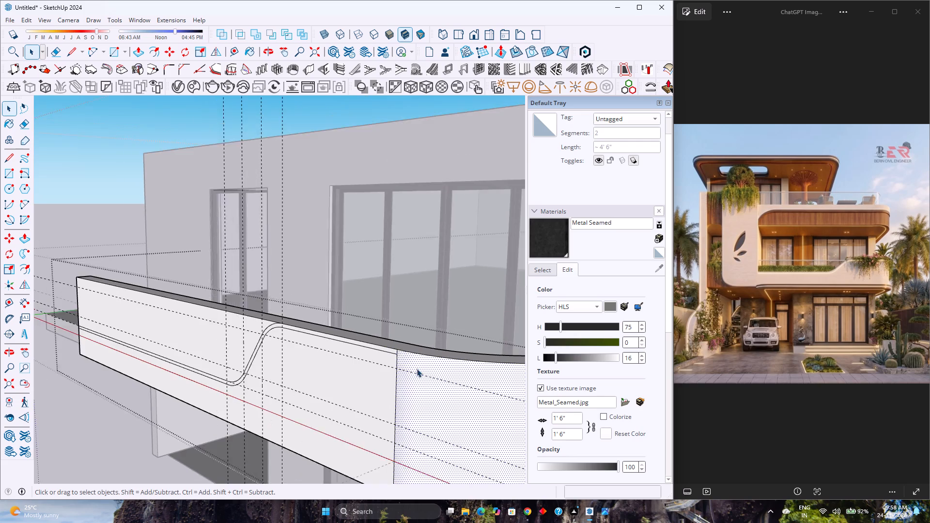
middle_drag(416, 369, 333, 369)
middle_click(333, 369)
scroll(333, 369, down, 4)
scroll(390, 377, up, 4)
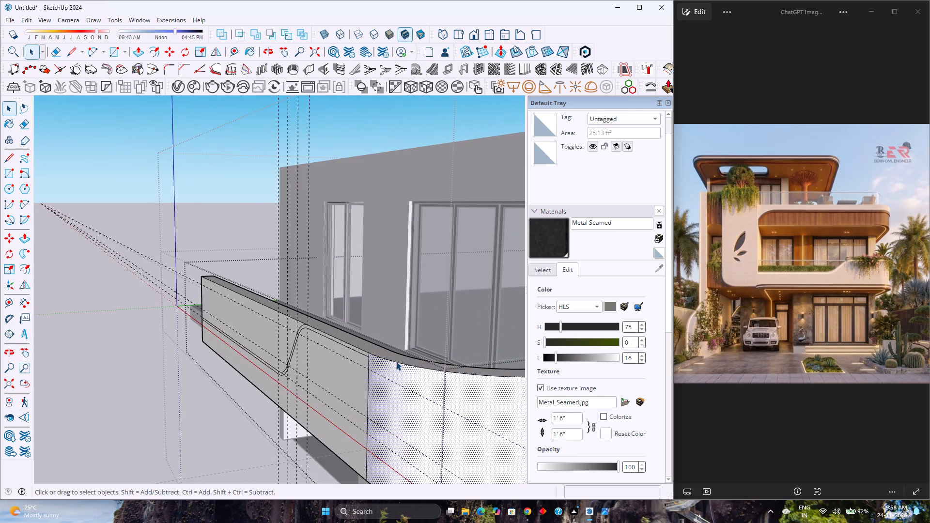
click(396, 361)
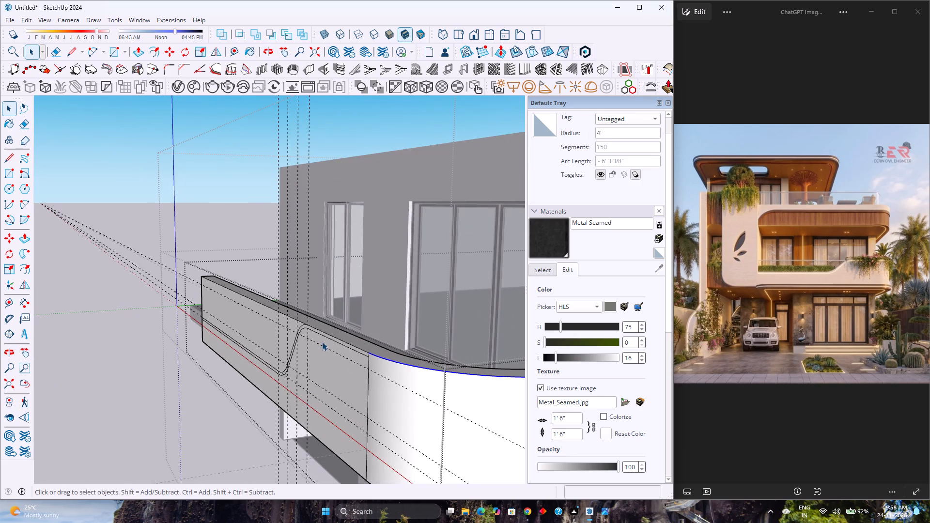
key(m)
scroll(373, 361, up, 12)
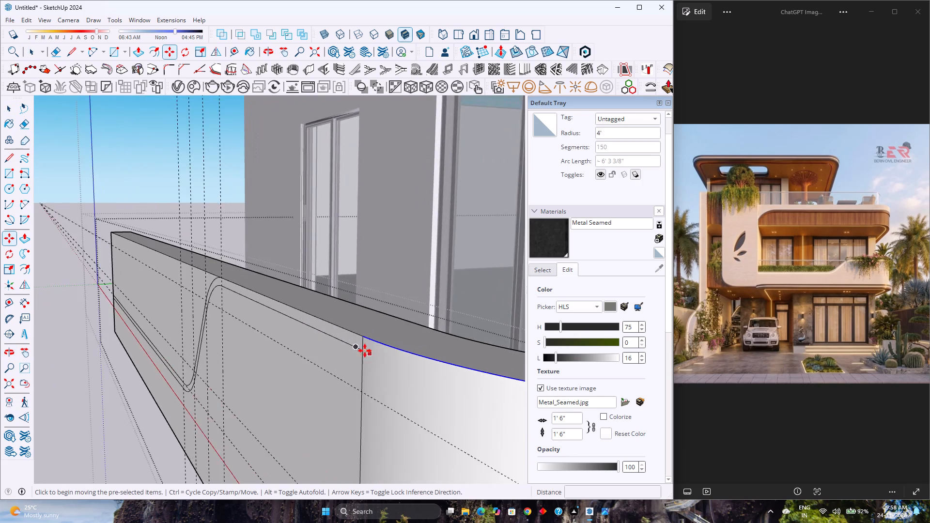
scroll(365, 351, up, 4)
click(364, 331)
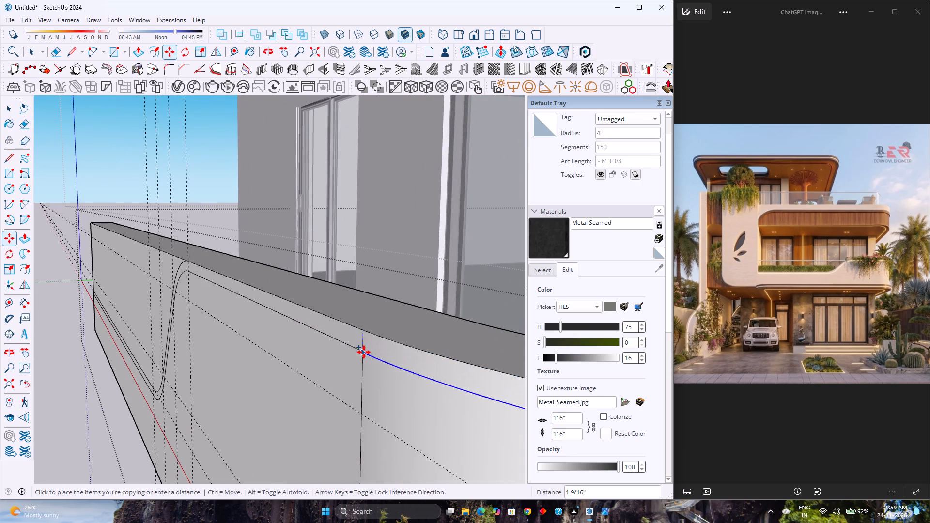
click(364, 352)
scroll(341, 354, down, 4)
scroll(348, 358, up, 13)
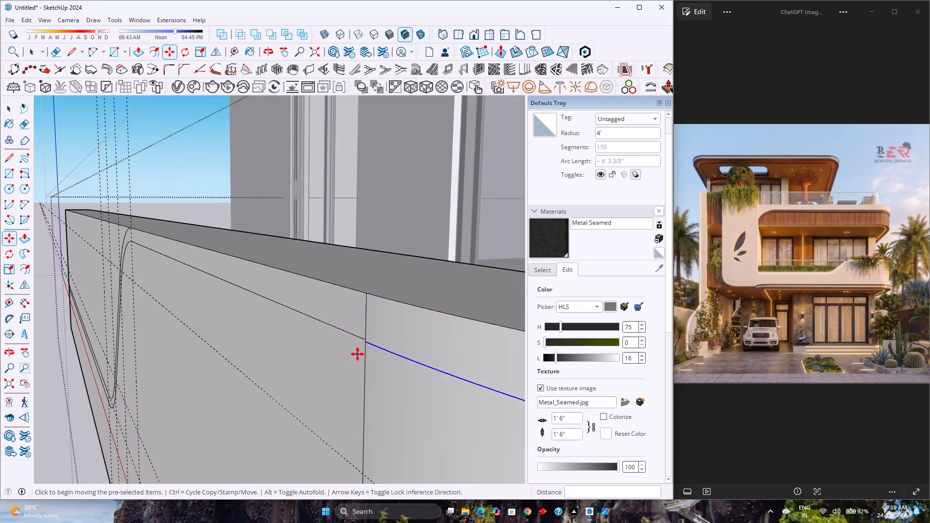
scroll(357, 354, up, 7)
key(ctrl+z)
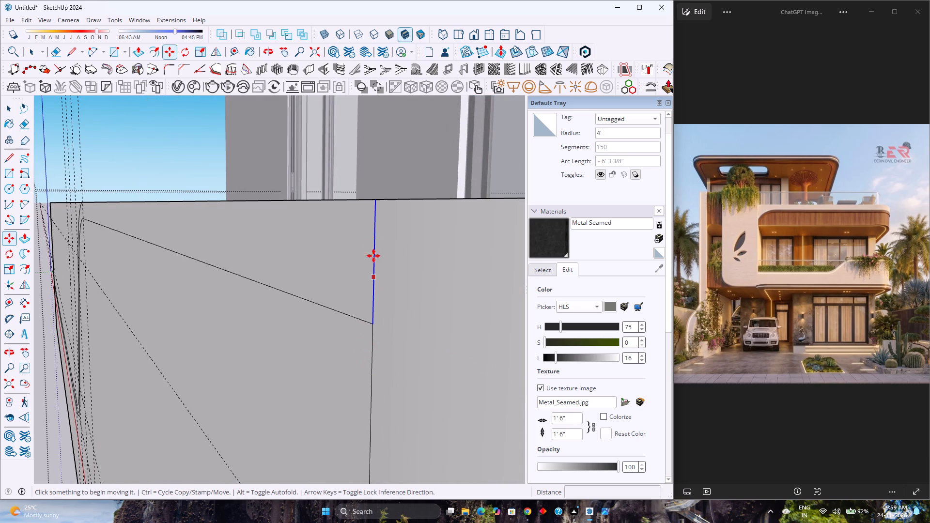
Copy the rounded corner's outer top arc 1.5" straight down so it continues the border around the corner.
key(space)
click(395, 200)
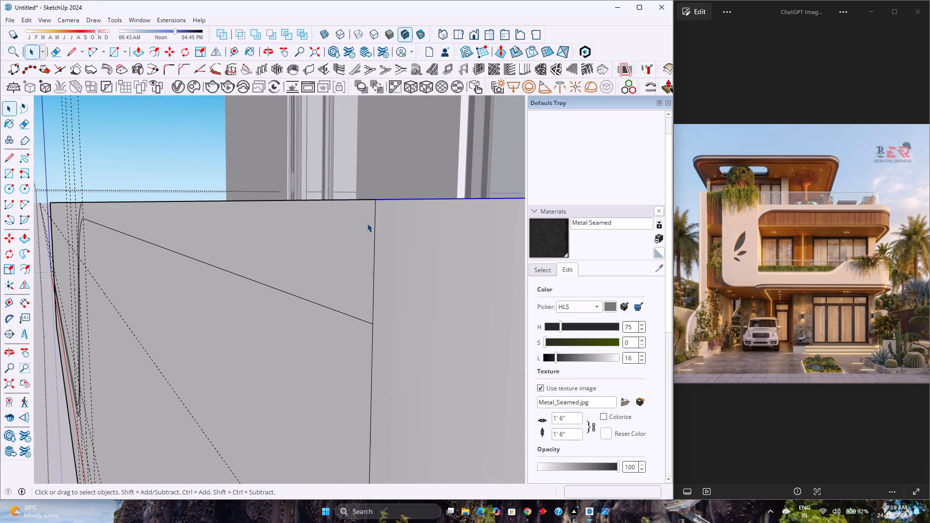
middle_drag(365, 226, 363, 313)
key(m)
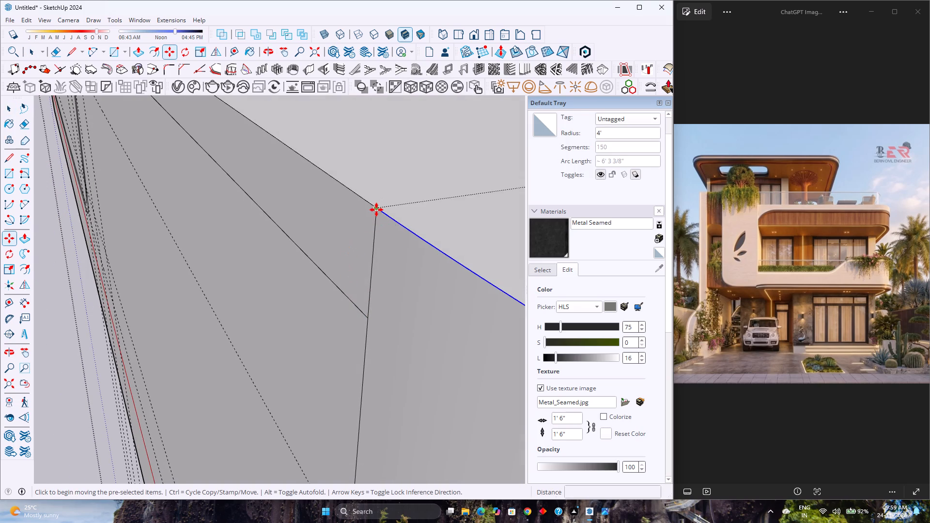
click(376, 210)
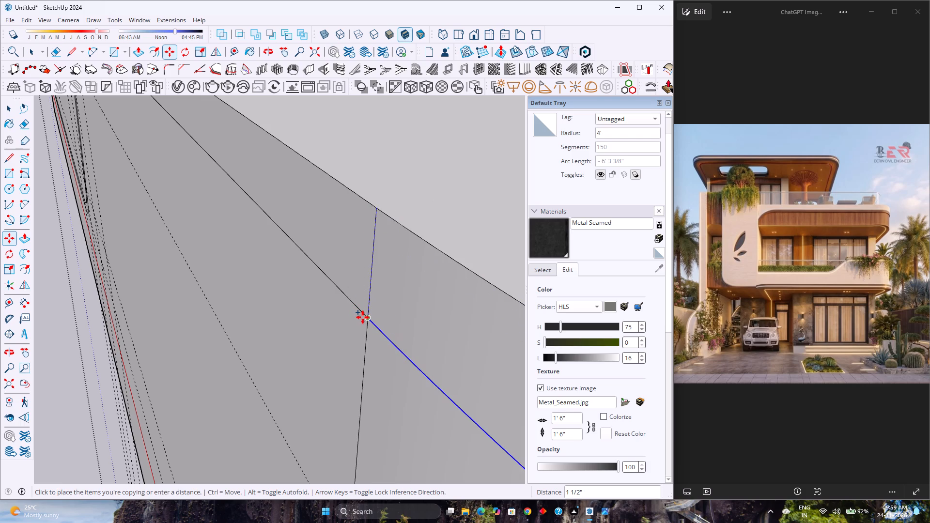
key(Up)
key(1)
key(apostrophe)
key(BackSpace)
text(.5)
key(Return)
scroll(325, 341, down, 2)
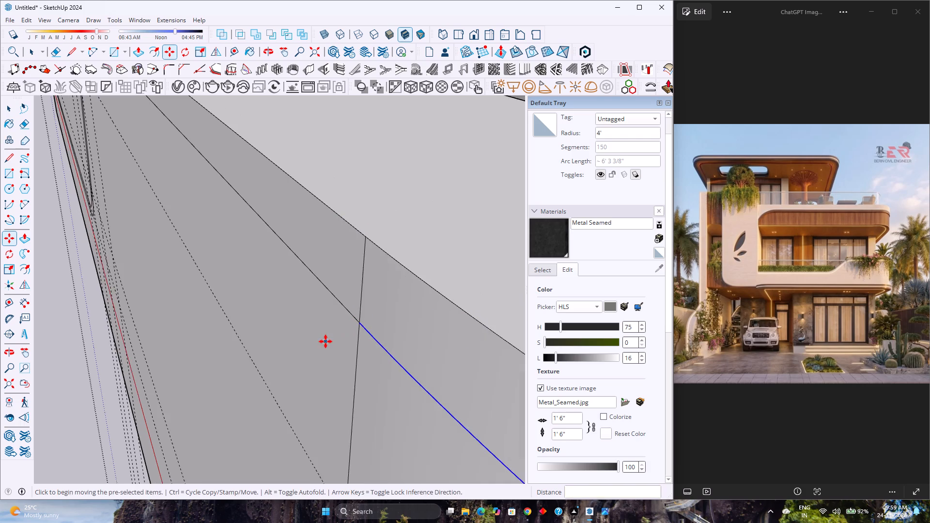
Copy the balcony parapet's straight outer top edge beyond the rounded corner 1 1/2" straight down to continue the border line.
middle_drag(325, 341, 326, 337)
middle_drag(326, 337, 341, 309)
scroll(339, 300, down, 20)
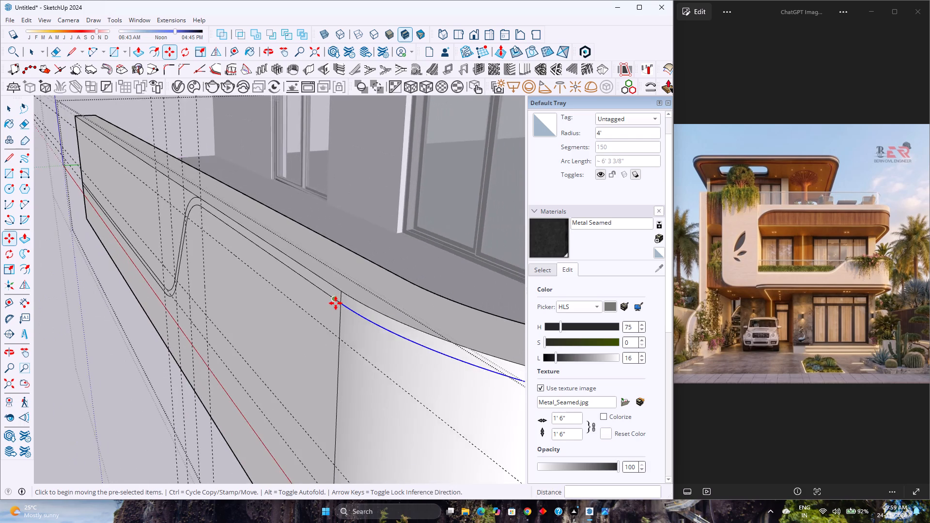
scroll(336, 303, down, 8)
middle_drag(340, 310, 237, 302)
middle_click(237, 302)
scroll(233, 301, down, 8)
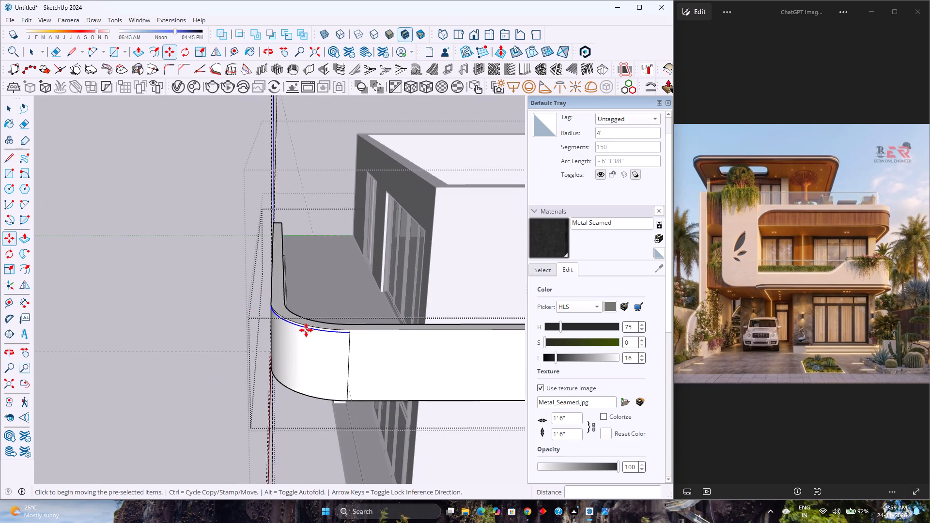
key(space)
click(357, 332)
scroll(357, 332, up, 3)
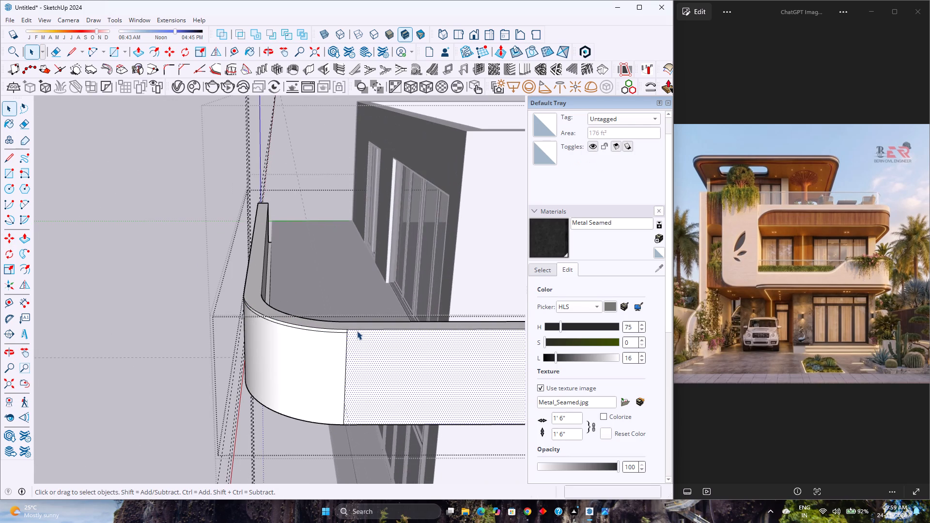
click(357, 329)
scroll(357, 329, up, 1)
key(m)
scroll(347, 331, up, 2)
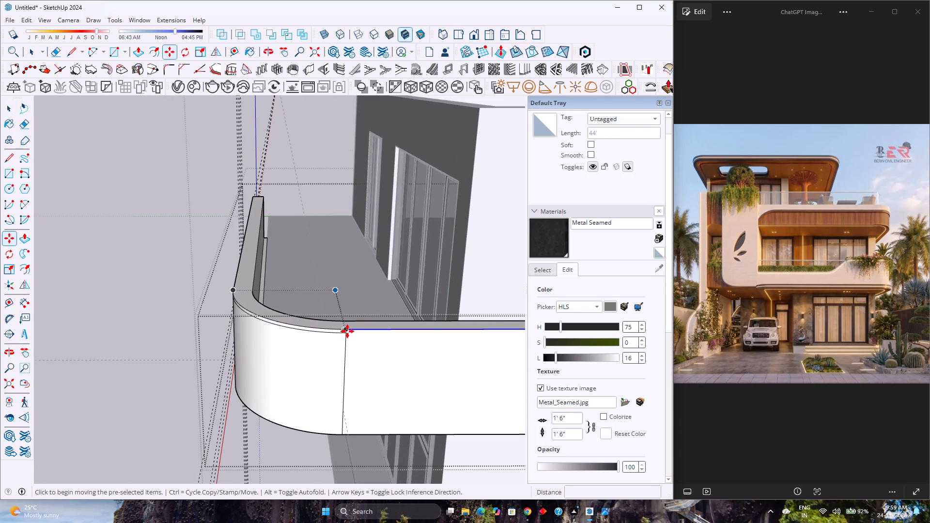
scroll(347, 331, up, 9)
click(345, 325)
click(345, 333)
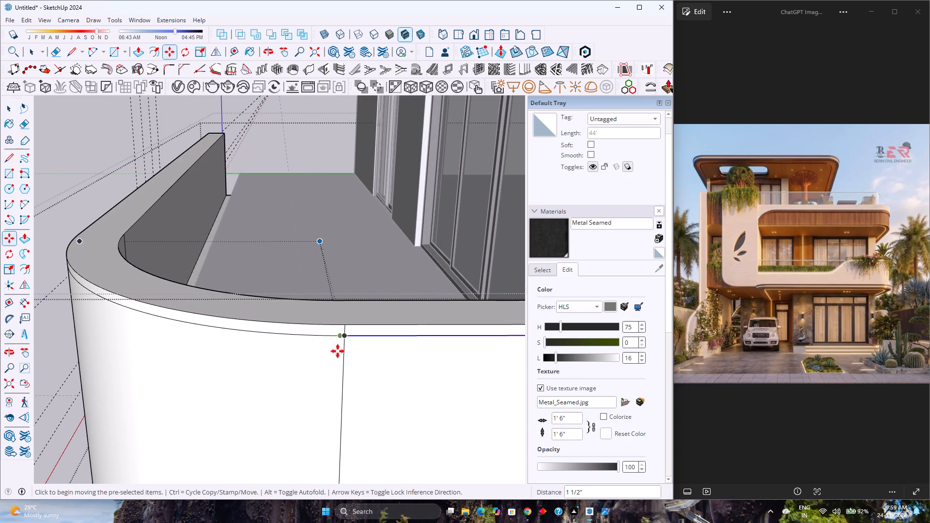
scroll(332, 364, down, 8)
key(space)
scroll(331, 363, down, 4)
middle_drag(282, 389, 403, 389)
middle_click(408, 389)
scroll(372, 384, down, 5)
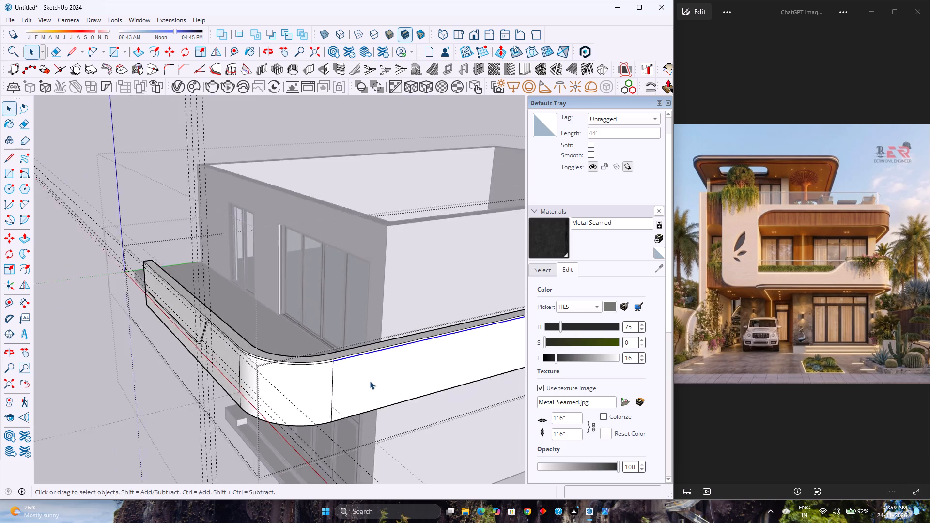
Draw a small rectangular profile, 0.5" wide and 1" high, on the parapet's end face just below the border's lower line.
scroll(370, 381, down, 4)
middle_drag(159, 393, 380, 290)
middle_click(380, 290)
scroll(391, 270, up, 9)
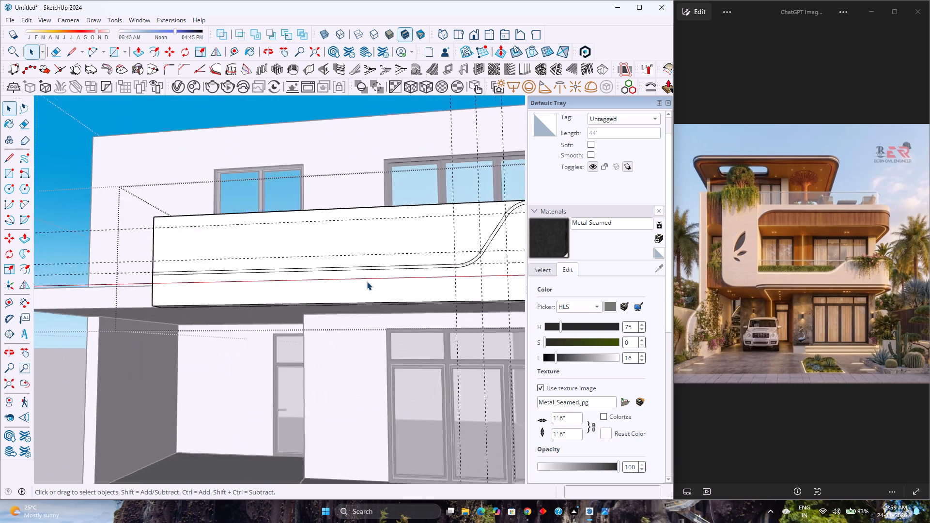
scroll(367, 281, up, 2)
middle_drag(312, 283, 503, 319)
scroll(325, 284, down, 3)
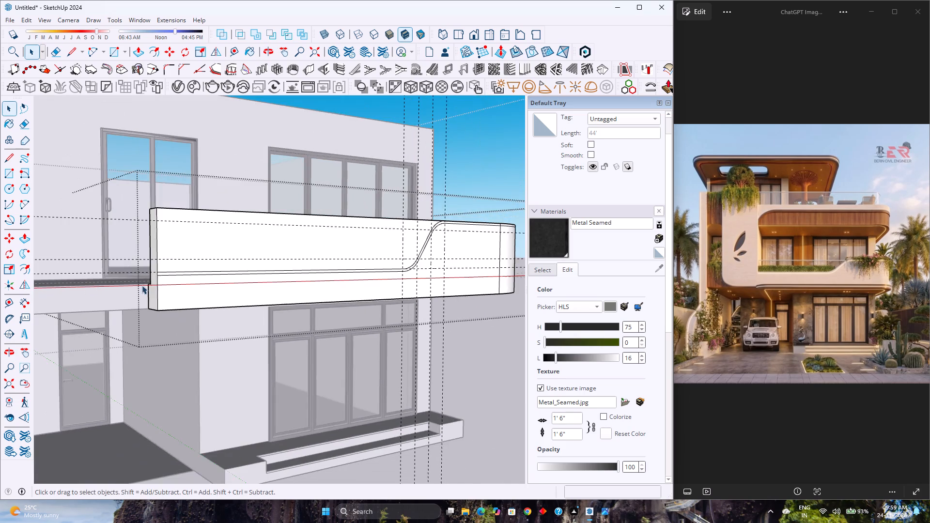
scroll(92, 278, up, 3)
scroll(183, 260, up, 10)
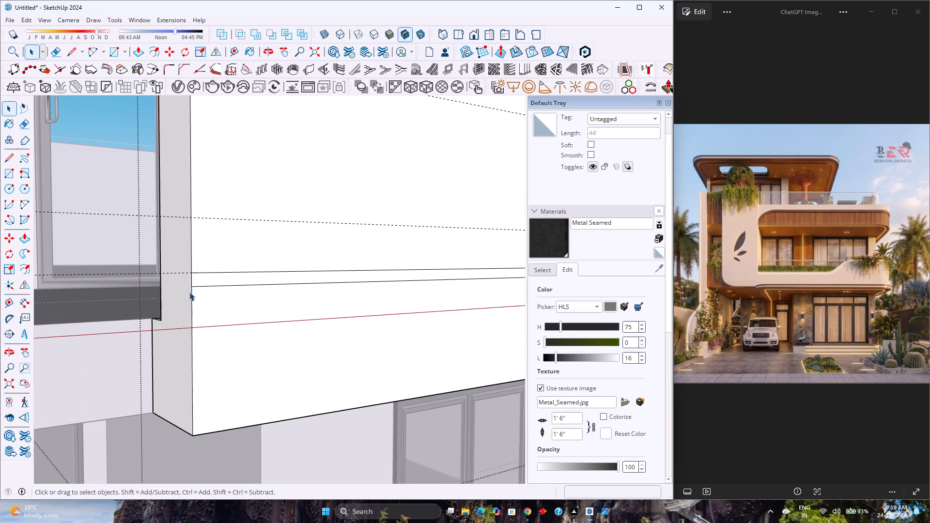
scroll(195, 290, up, 3)
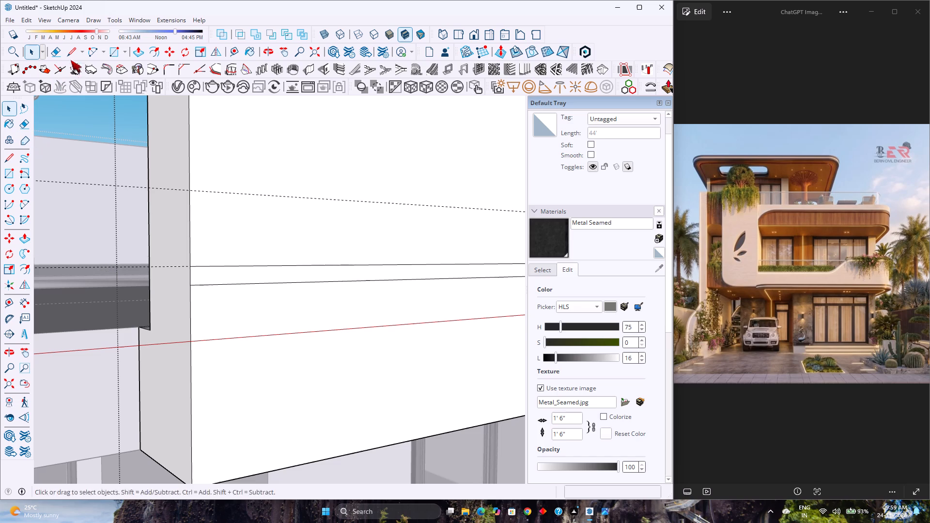
click(71, 57)
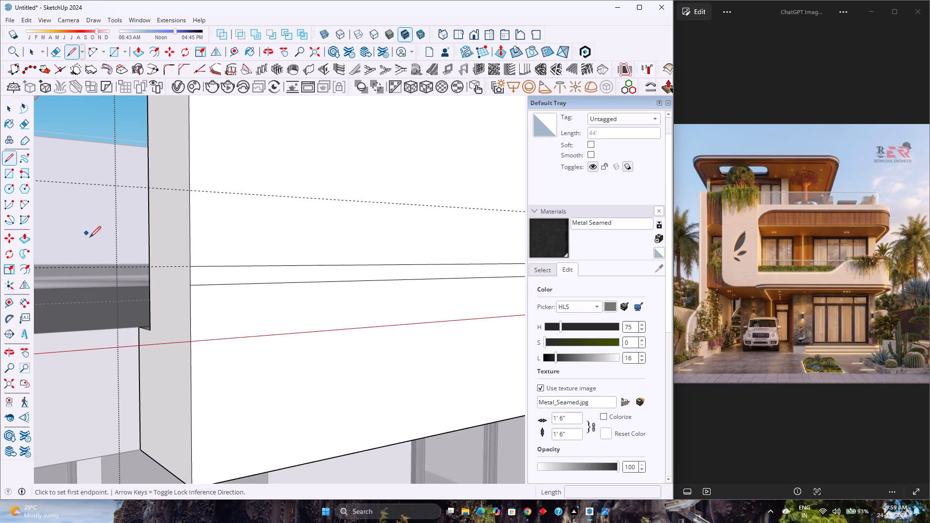
scroll(176, 297, up, 5)
middle_drag(169, 288, 255, 328)
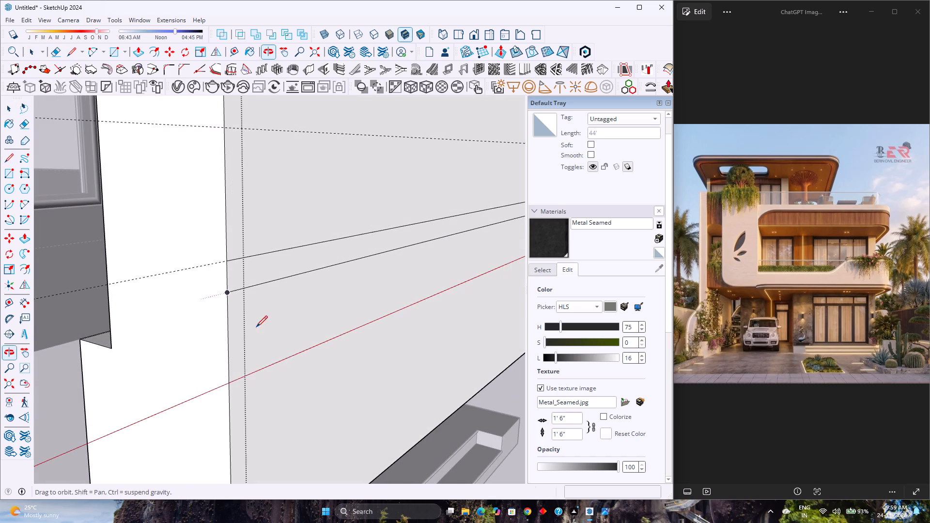
middle_click(255, 328)
click(228, 293)
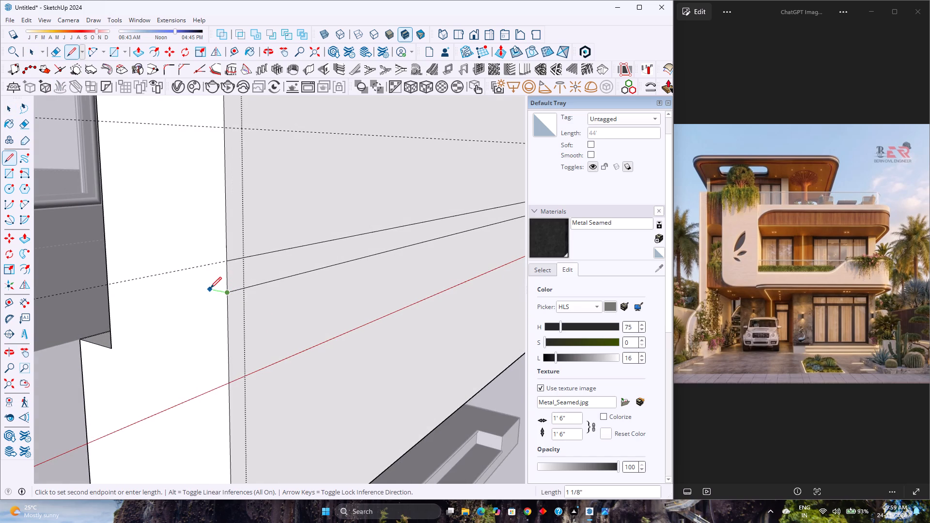
key(Left)
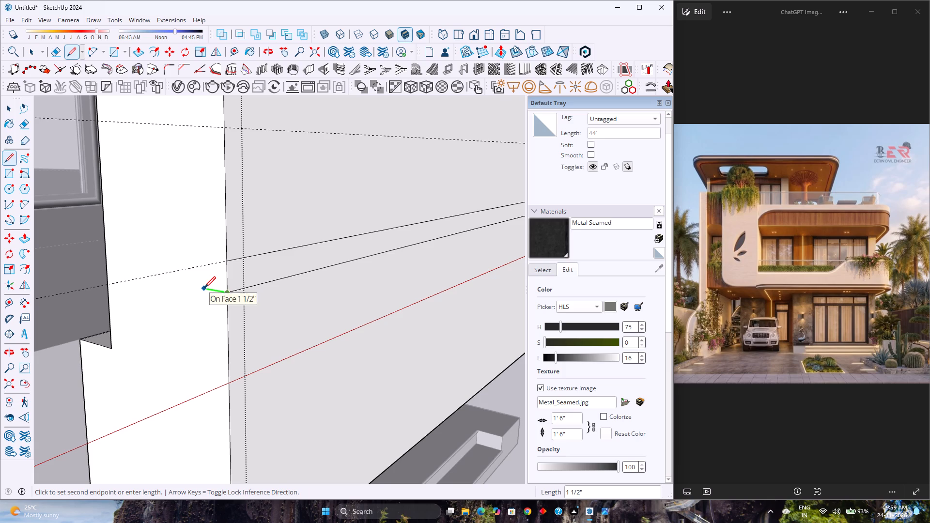
text(0.)
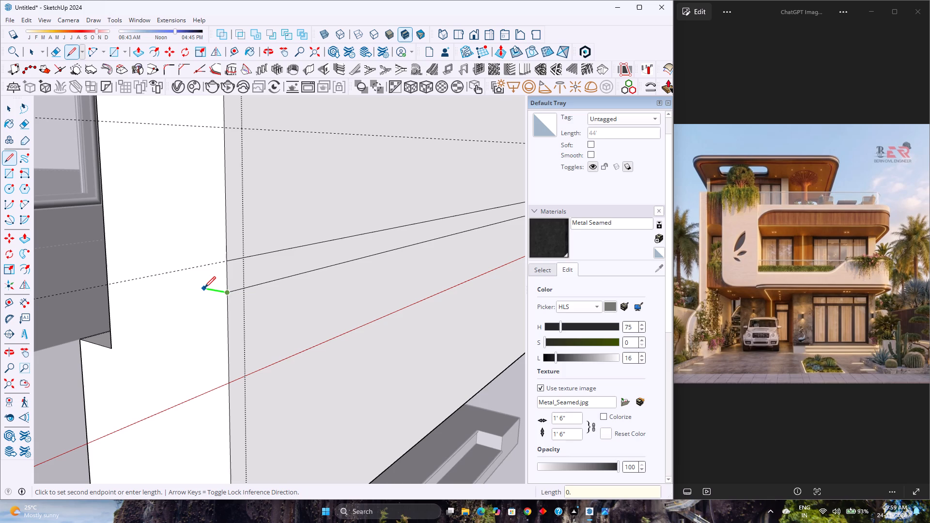
key(5)
key(Return)
key(Up)
key(1)
key(Return)
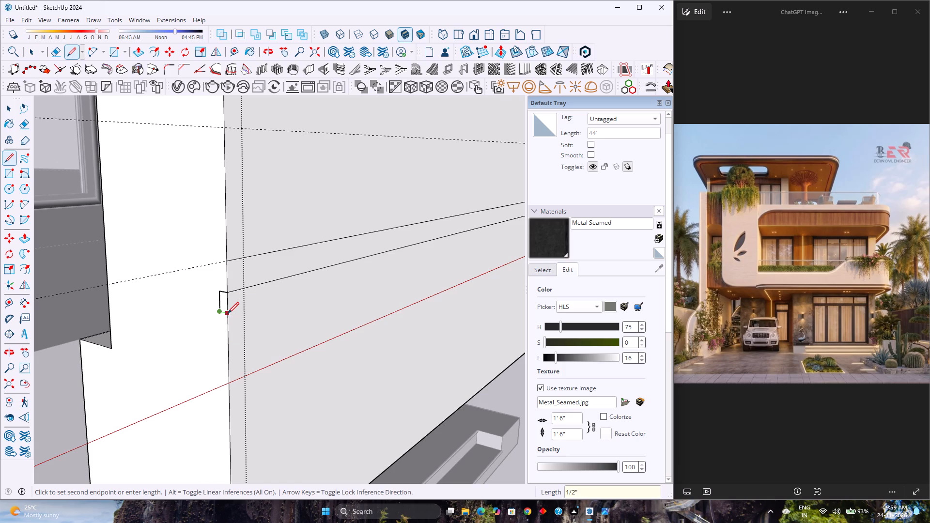
click(228, 313)
key(space)
Sweep the small profile with Follow Me along the border's lower line, through the S-curve, around the rounded corner and along the adjoining side.
click(248, 287)
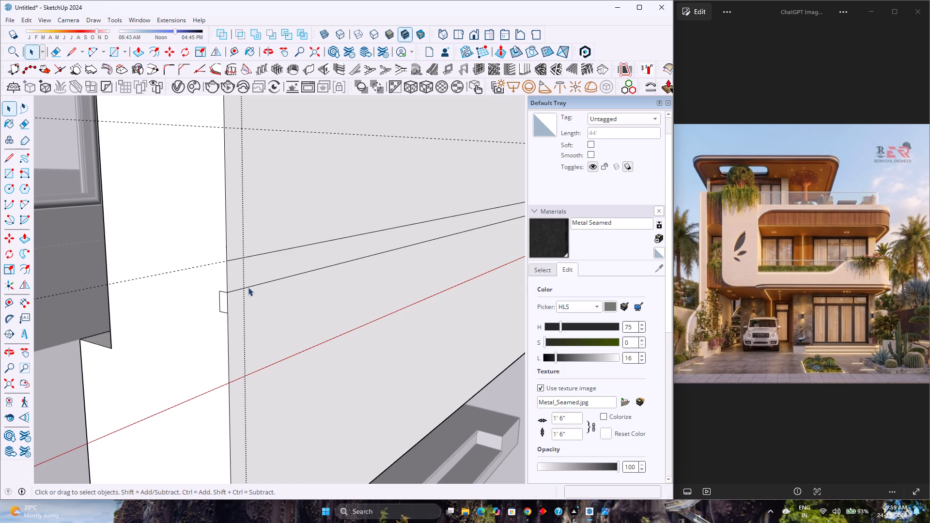
scroll(238, 295, down, 10)
middle_drag(245, 302, 132, 319)
middle_click(132, 319)
scroll(130, 317, down, 7)
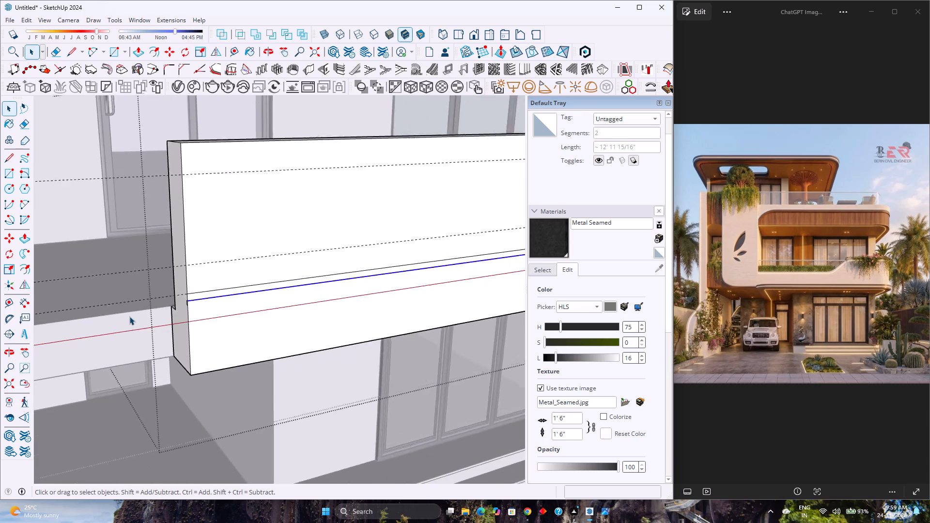
scroll(129, 316, down, 8)
scroll(424, 261, up, 14)
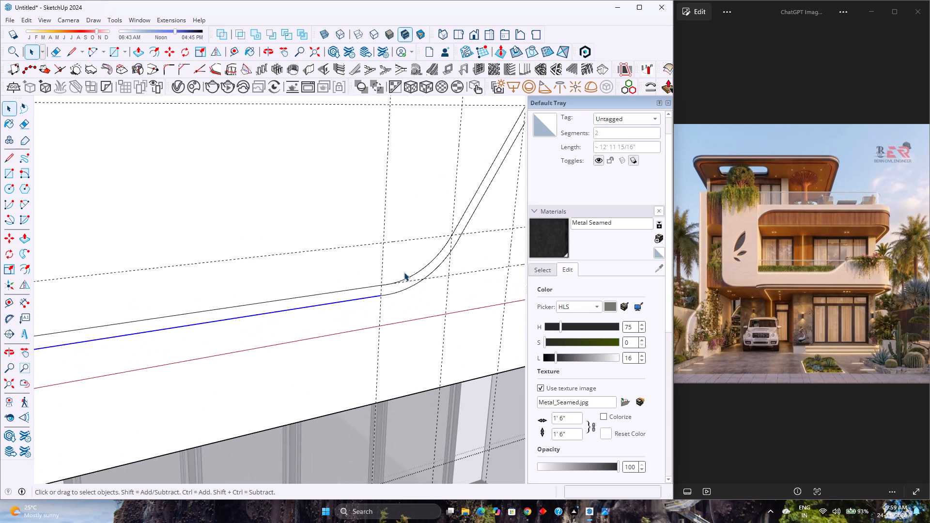
scroll(404, 272, up, 1)
ctrl+click(399, 292)
scroll(393, 294, down, 2)
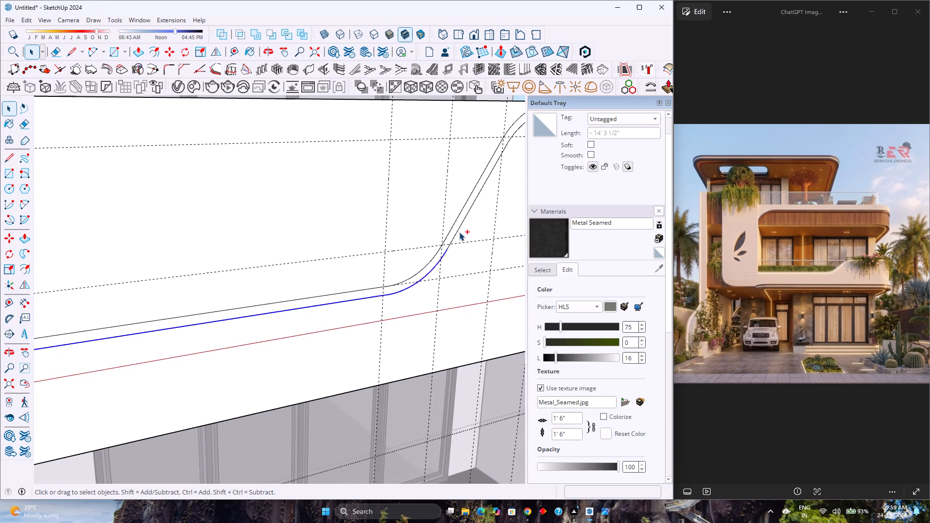
ctrl+click(459, 229)
scroll(325, 285, down, 2)
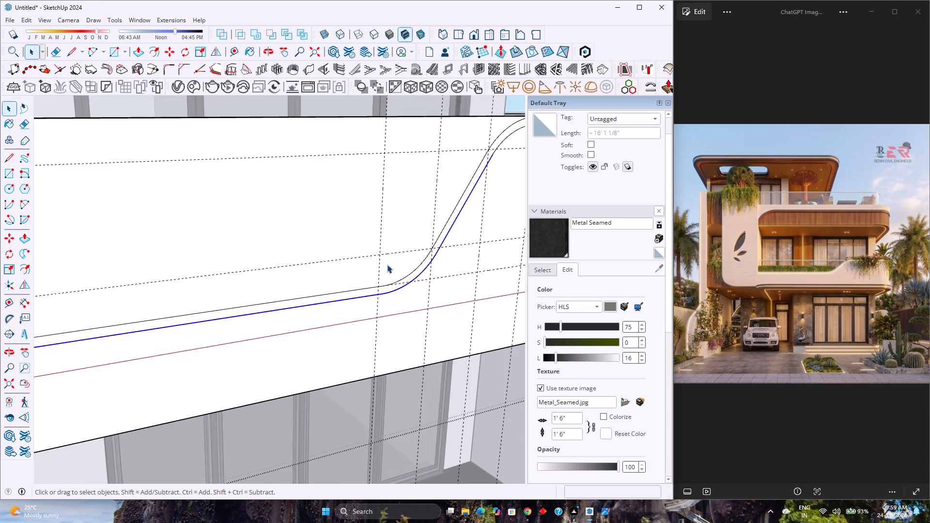
middle_drag(387, 264, 180, 281)
scroll(179, 281, down, 7)
scroll(351, 219, up, 7)
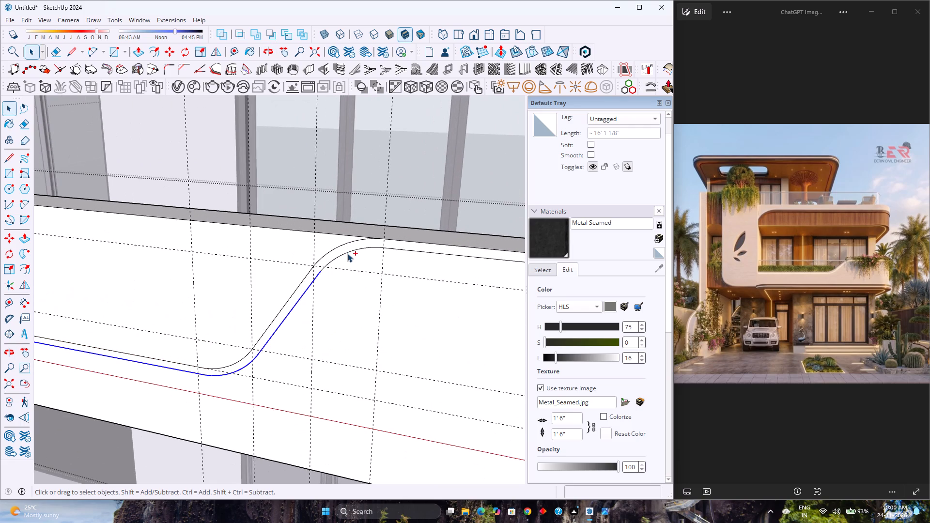
ctrl+click(347, 253)
ctrl+click(408, 250)
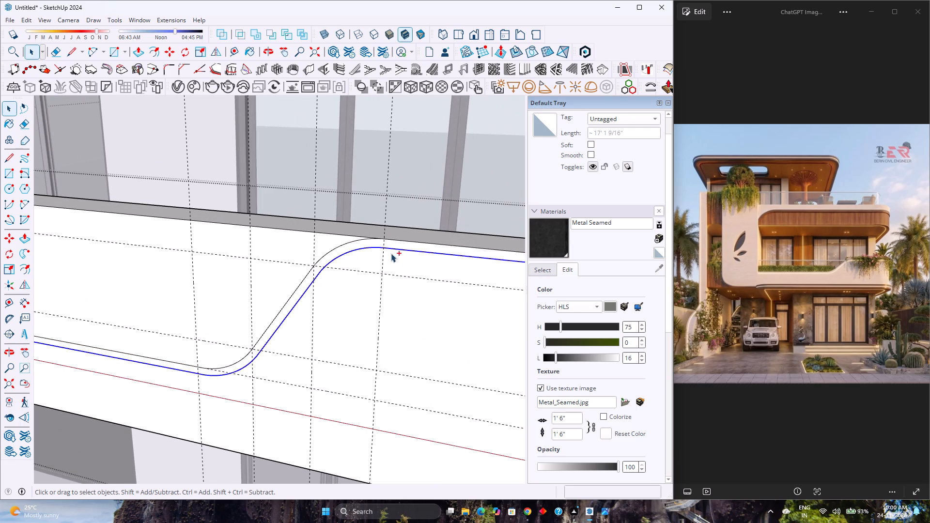
scroll(295, 271, down, 16)
scroll(421, 264, up, 7)
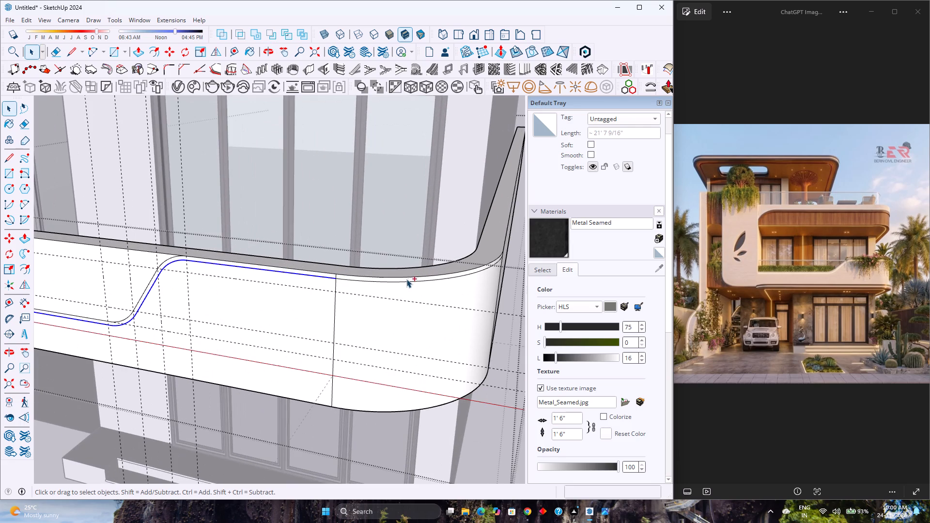
ctrl+click(406, 282)
scroll(289, 290, down, 4)
middle_drag(393, 284, 219, 299)
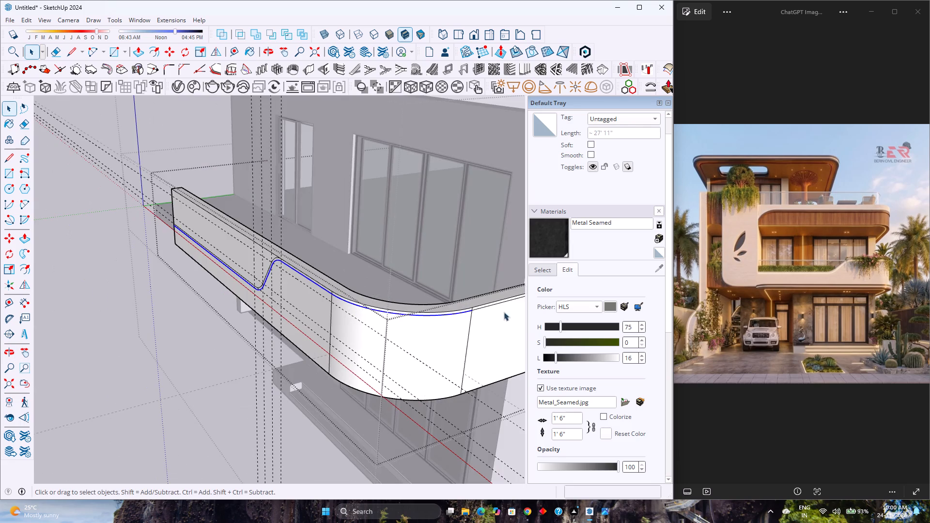
scroll(483, 311, up, 3)
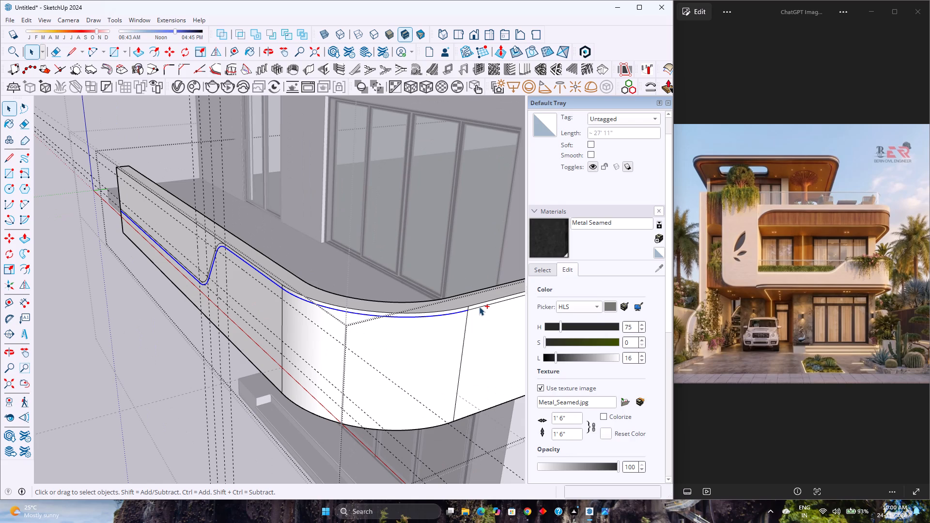
ctrl+click(479, 307)
scroll(371, 308, down, 9)
middle_drag(249, 305, 405, 292)
middle_click(409, 292)
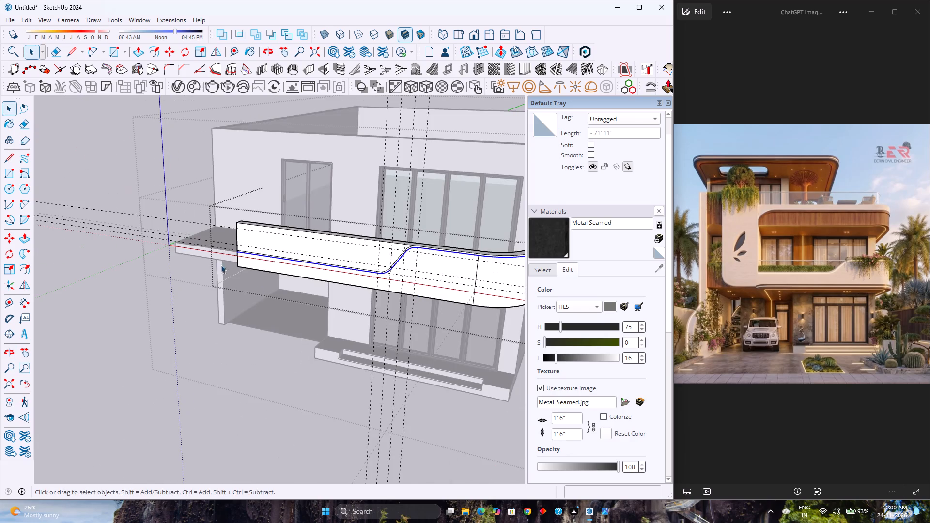
scroll(215, 257, up, 11)
middle_drag(231, 245, 496, 252)
scroll(354, 215, up, 5)
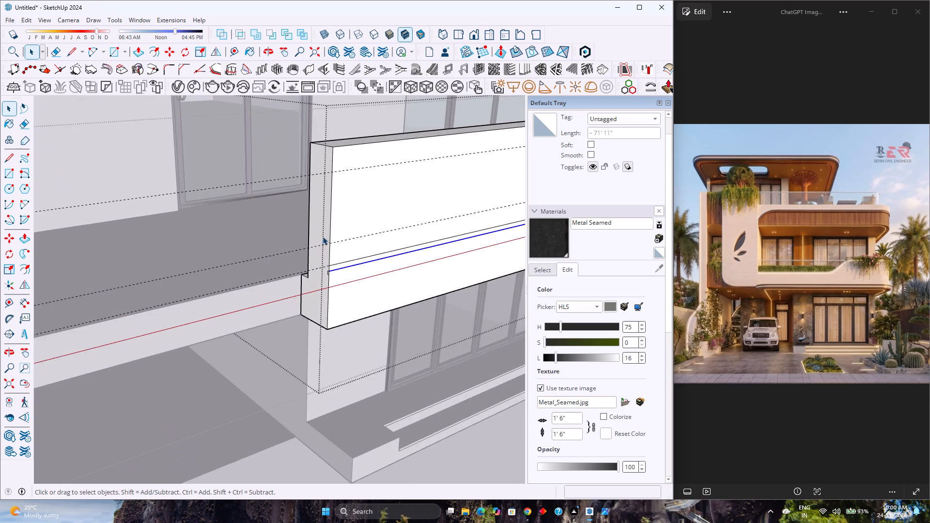
scroll(323, 236, up, 2)
click(24, 255)
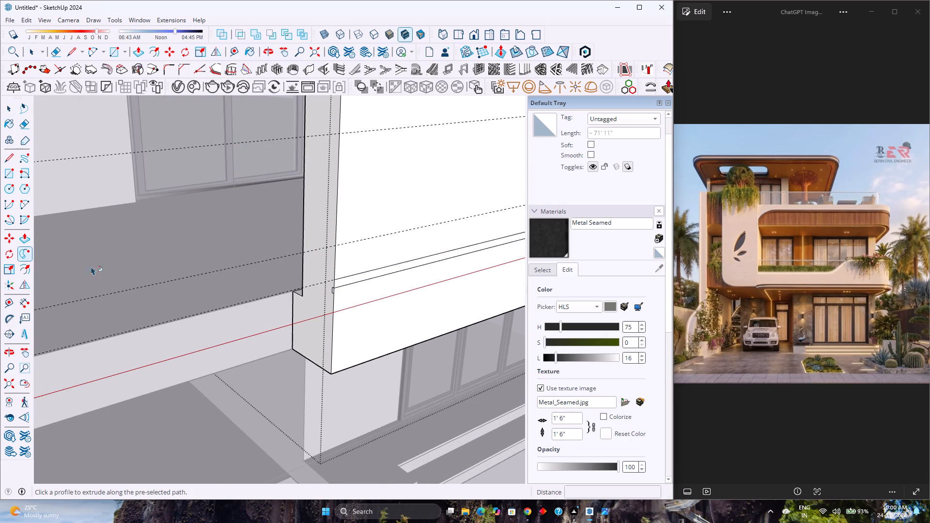
scroll(303, 230, up, 12)
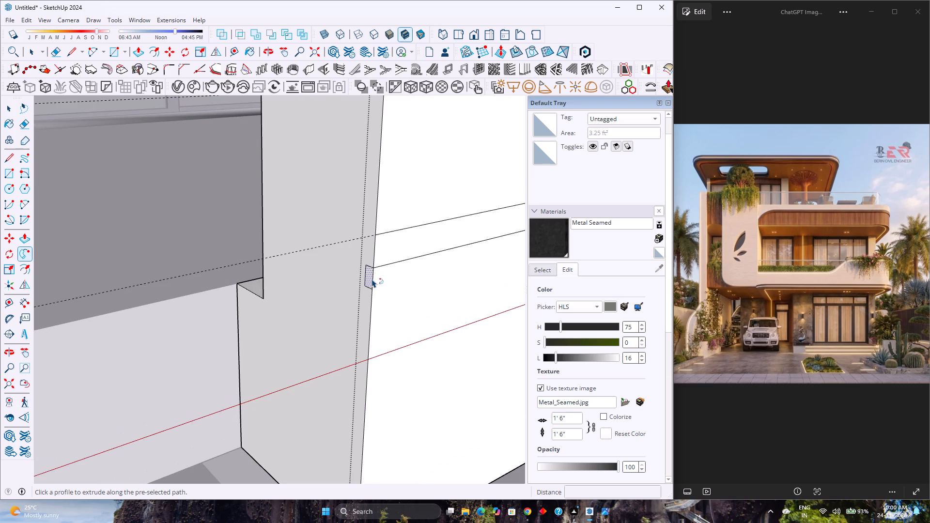
click(372, 279)
scroll(268, 333, down, 9)
key(space)
scroll(224, 350, down, 3)
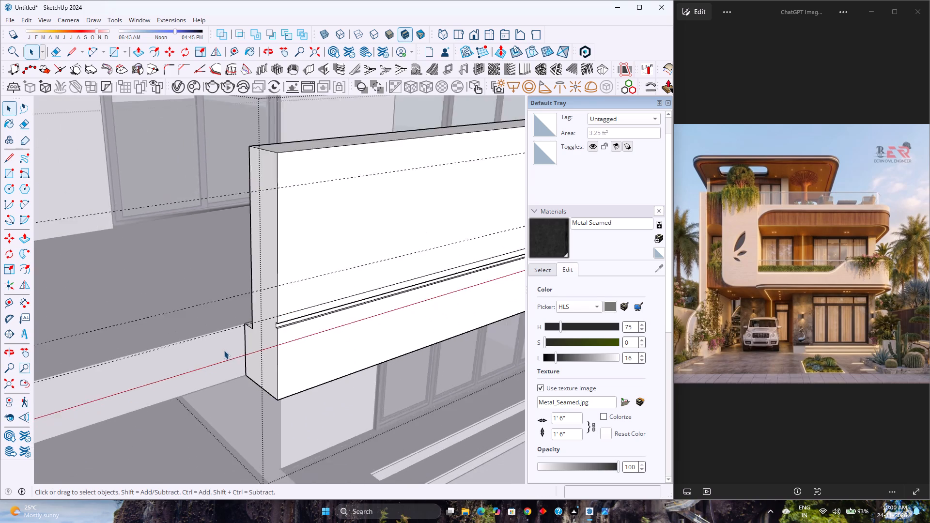
Examine the swept border trim along the parapet's straight runs, S-curve and rounded corner.
scroll(224, 350, down, 20)
scroll(224, 350, down, 1)
middle_drag(343, 328, 269, 339)
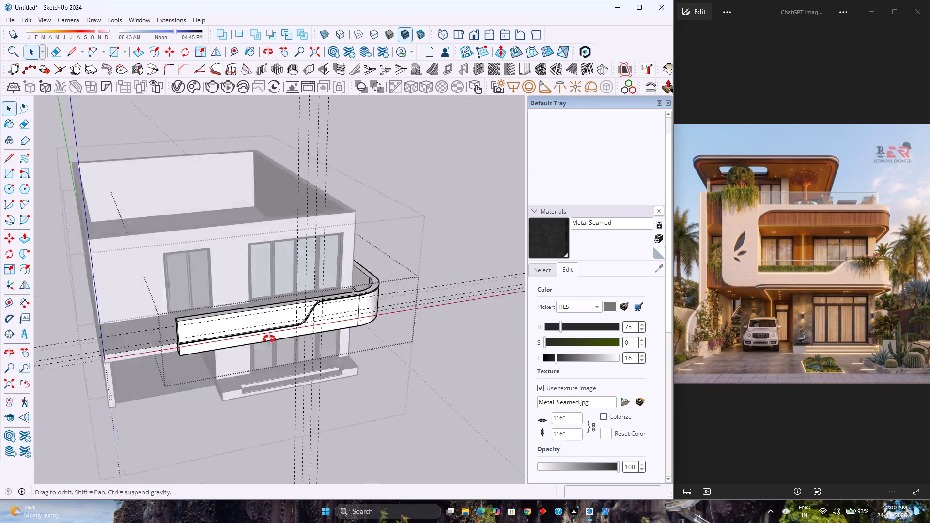
middle_drag(269, 339, 165, 344)
middle_click(163, 344)
scroll(270, 291, up, 9)
middle_drag(315, 345, 92, 286)
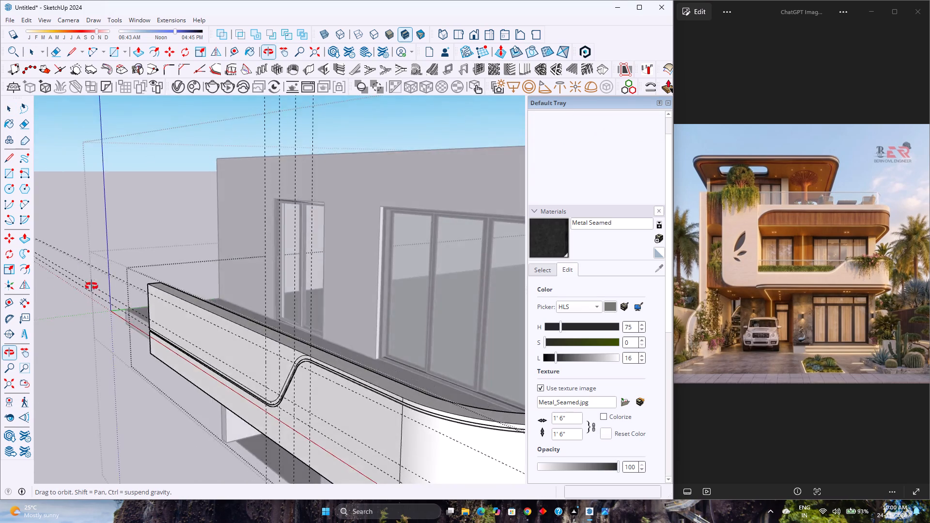
middle_drag(92, 286, 241, 292)
scroll(201, 406, up, 7)
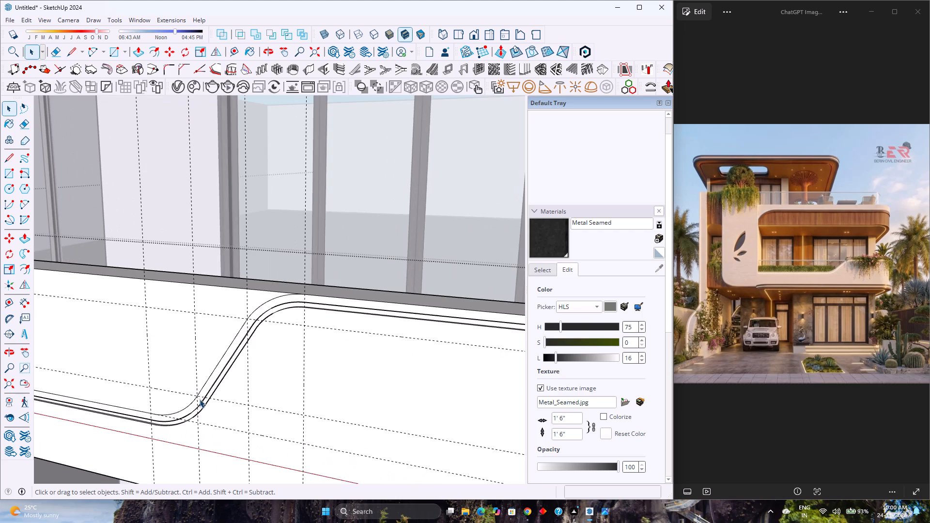
Push the parapet's front face above the S-shaped border back 9" to cut away the wall above the curve.
scroll(200, 399, up, 5)
scroll(199, 380, down, 3)
middle_drag(201, 380, 330, 372)
middle_click(330, 372)
scroll(333, 369, down, 4)
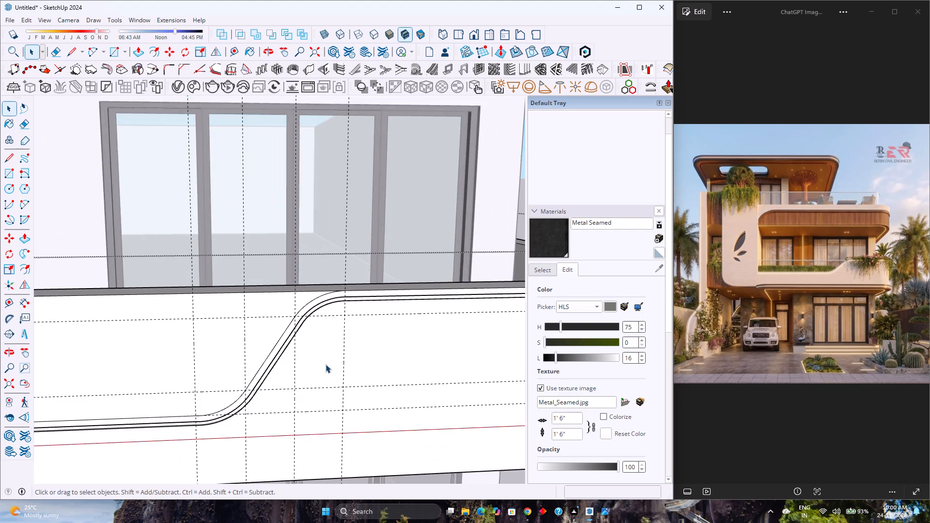
scroll(325, 364, down, 7)
scroll(179, 364, down, 3)
middle_drag(179, 364, 283, 367)
scroll(283, 367, down, 7)
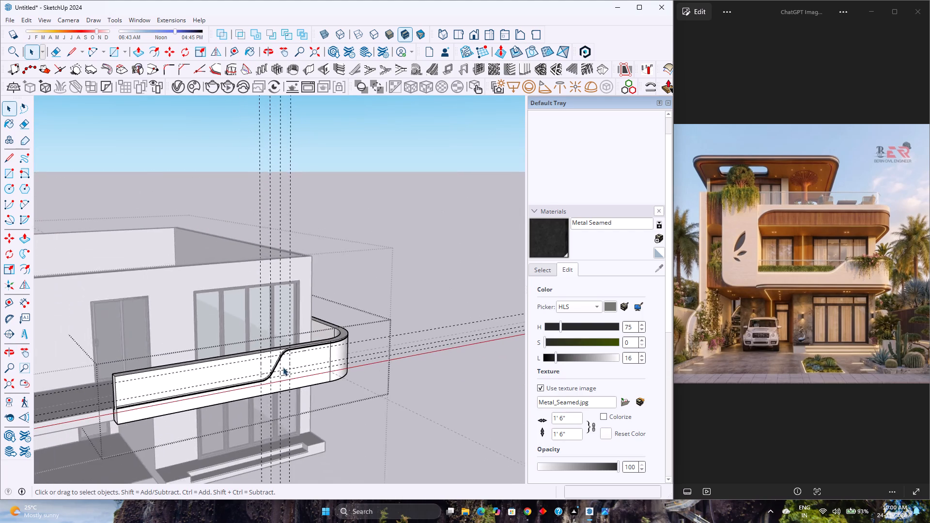
scroll(159, 402, up, 8)
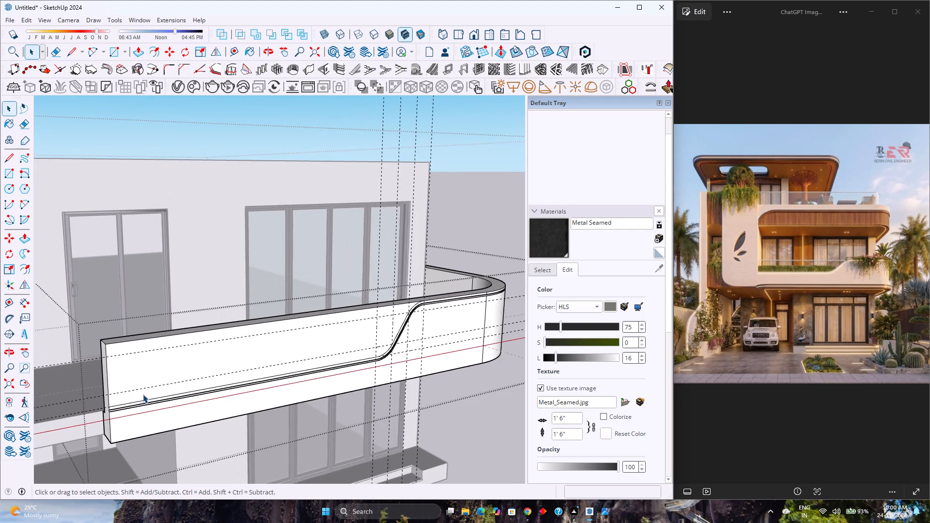
scroll(143, 394, up, 4)
key(p)
click(150, 379)
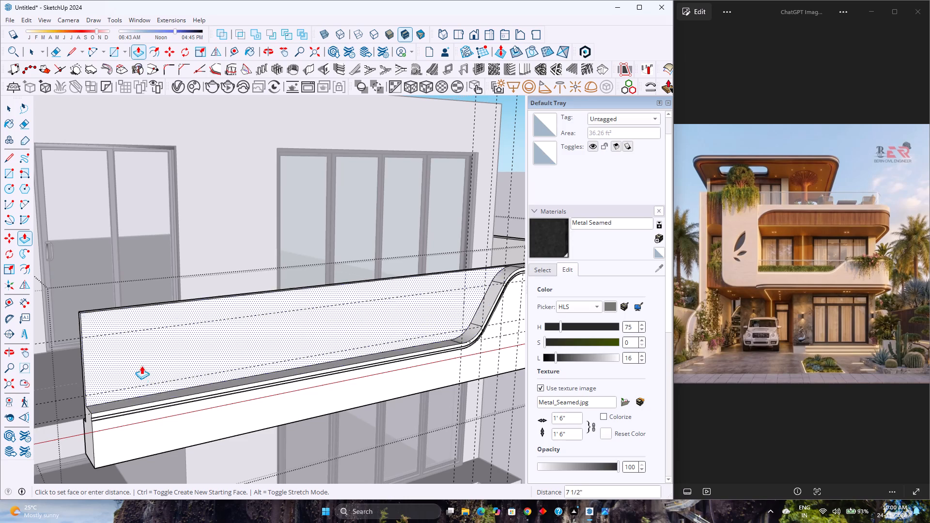
click(133, 356)
Examine the cut parapet's S-curve and rounded corner from the side, front and above against the reference image.
scroll(133, 356, down, 4)
middle_drag(368, 395, 190, 396)
scroll(280, 363, down, 4)
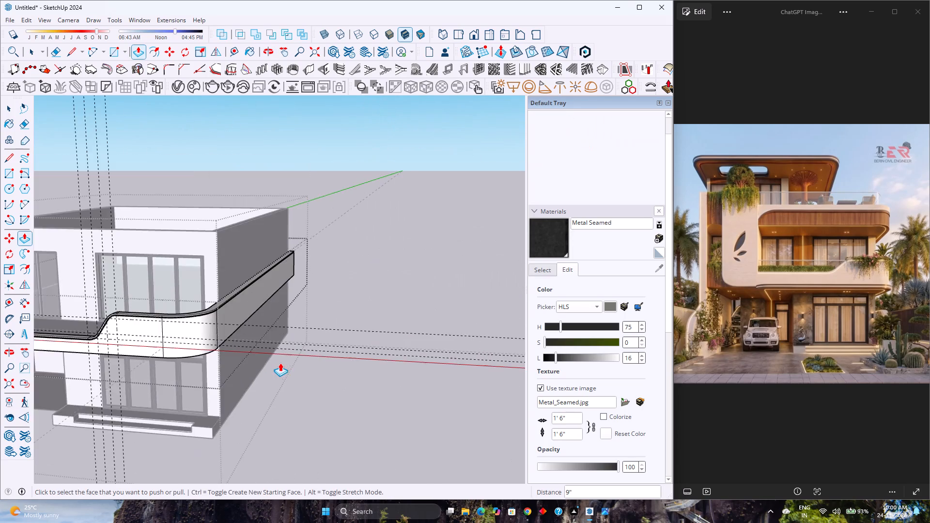
shift+middle_drag(277, 363, 548, 336)
shift+middle_drag(441, 331, 243, 411)
middle_drag(248, 414, 255, 355)
scroll(334, 303, up, 3)
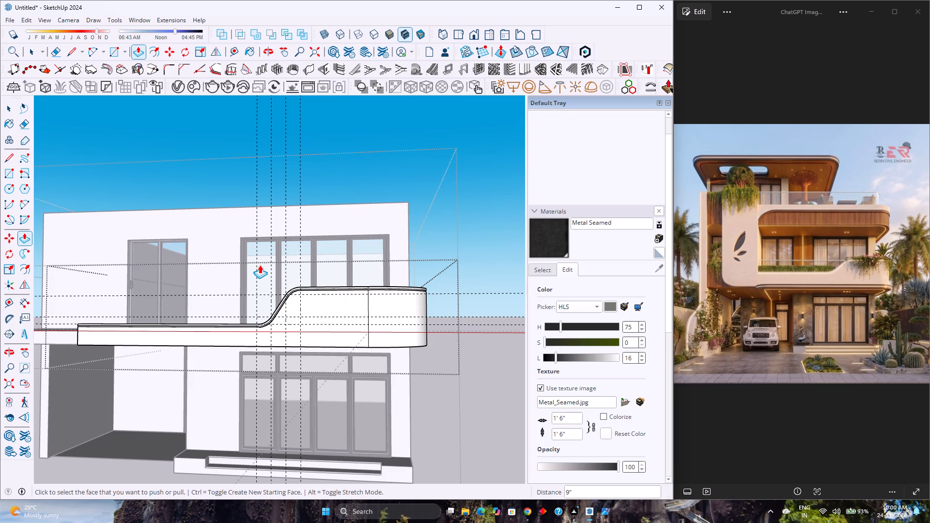
scroll(266, 274, down, 4)
scroll(268, 283, up, 4)
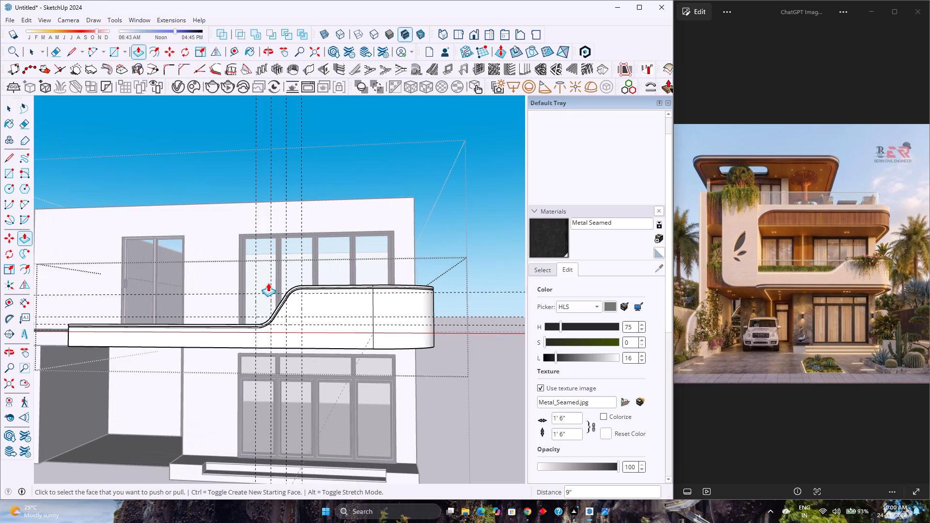
scroll(268, 283, down, 3)
scroll(268, 283, up, 1)
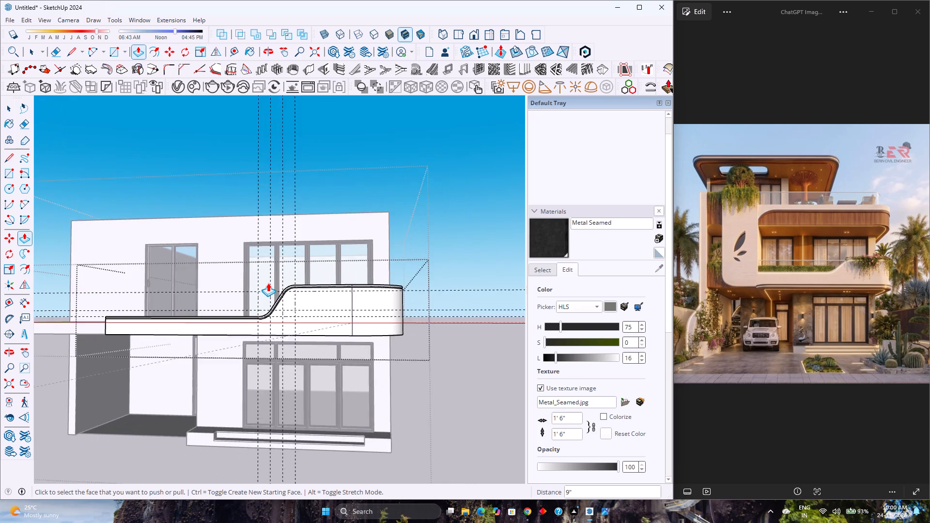
scroll(268, 283, up, 1)
middle_drag(268, 283, 327, 325)
scroll(192, 398, up, 1)
middle_drag(191, 392, 289, 423)
scroll(258, 383, down, 4)
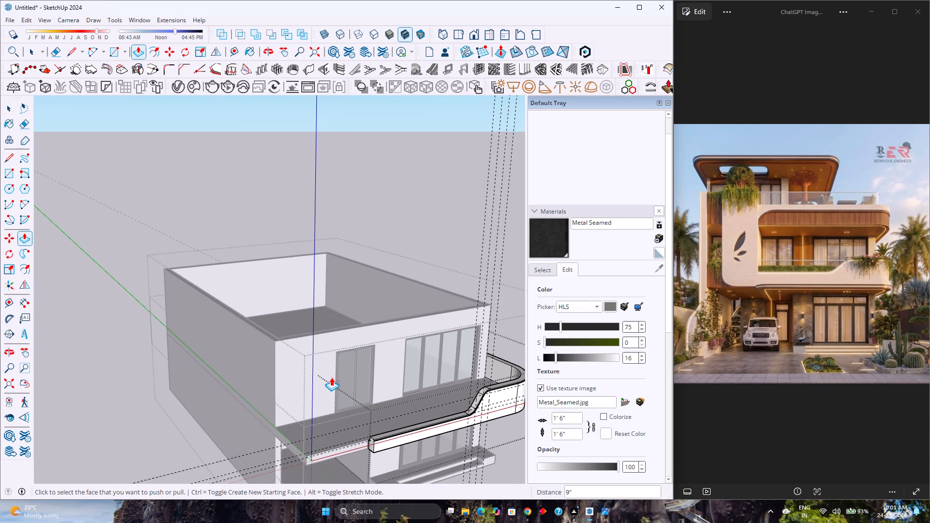
scroll(331, 377, up, 1)
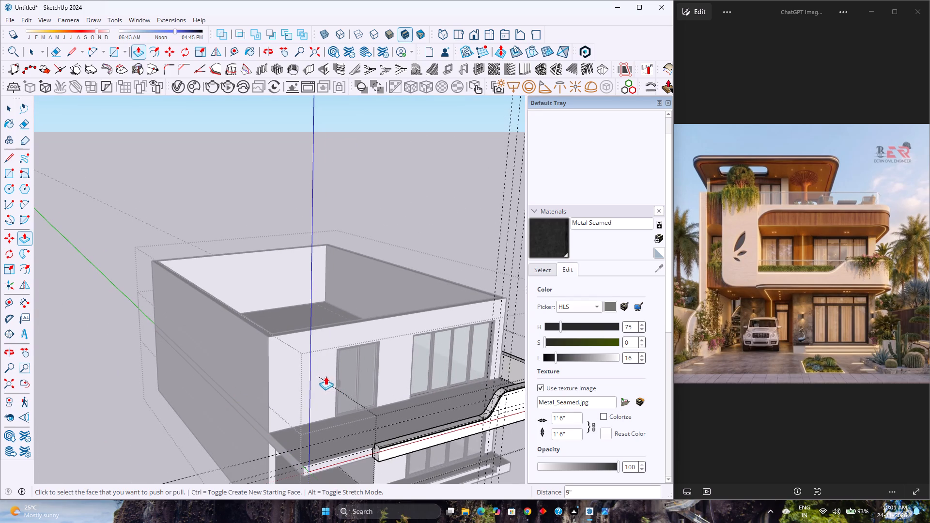
Delete the construction guides used for laying out the parapet's S-curve.
key(space)
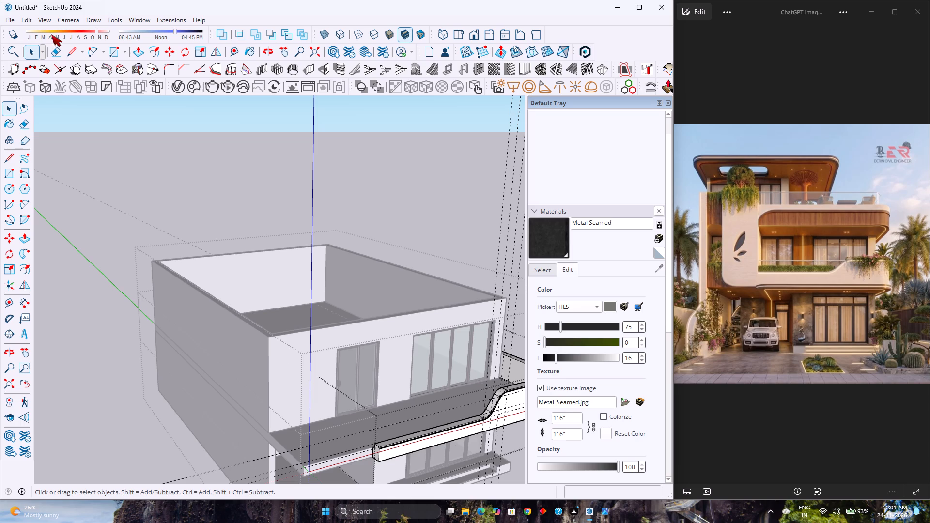
click(28, 22)
click(60, 121)
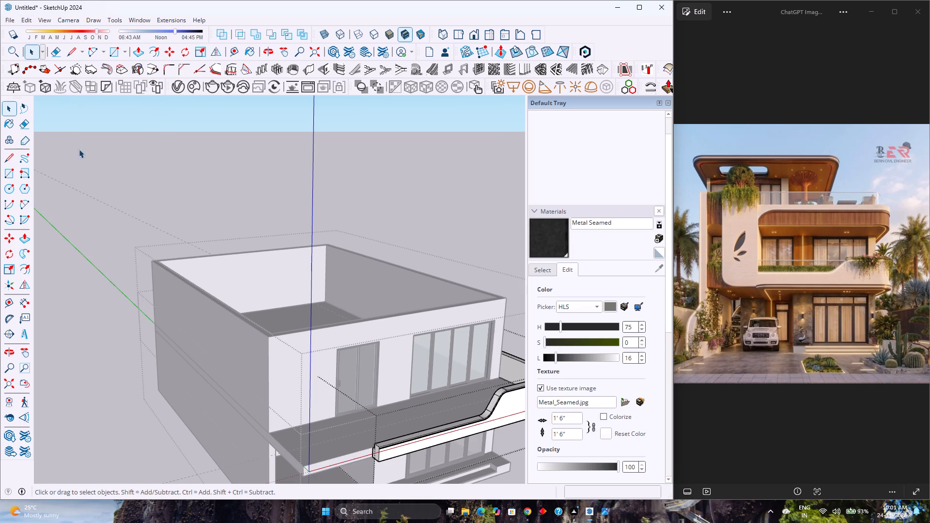
Leave the parapet and its enclosing balcony group, and open the first-floor walls group for editing.
scroll(201, 272, down, 4)
middle_drag(282, 286, 127, 298)
middle_click(127, 298)
click(414, 308)
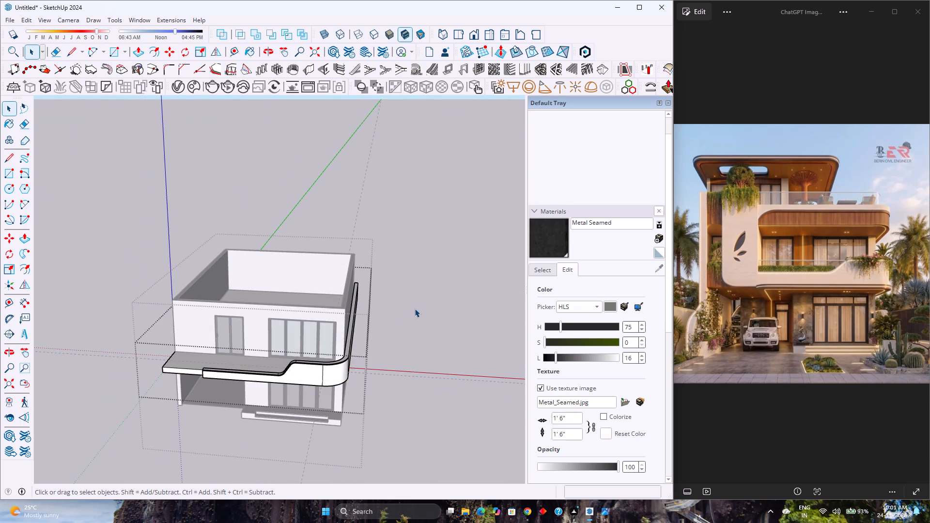
scroll(306, 388, up, 2)
middle_drag(306, 388, 370, 380)
click(387, 357)
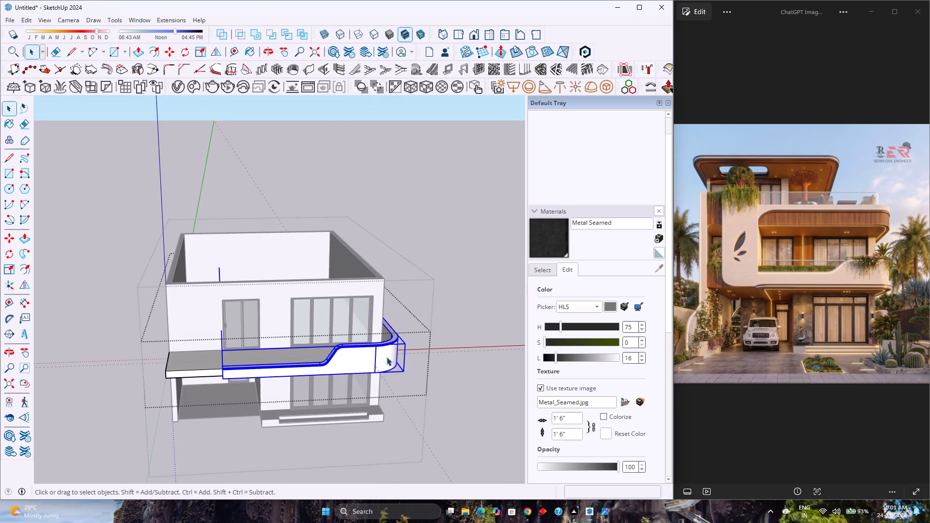
middle_drag(377, 360, 300, 502)
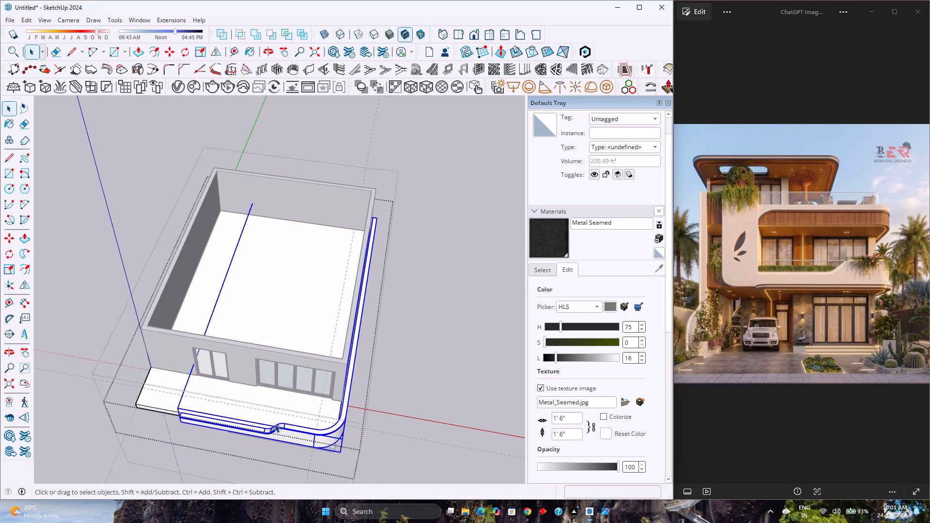
click(413, 376)
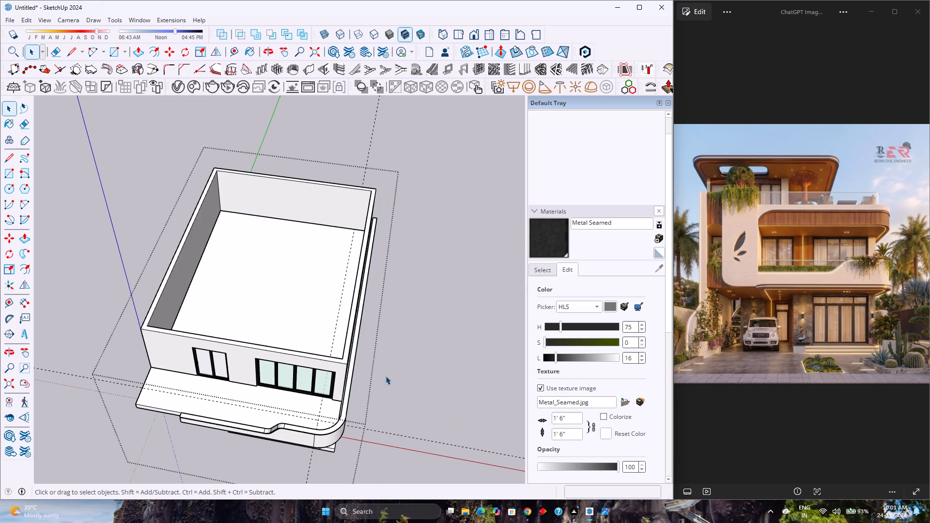
scroll(149, 380, up, 4)
middle_drag(201, 408, 201, 408)
scroll(201, 408, up, 1)
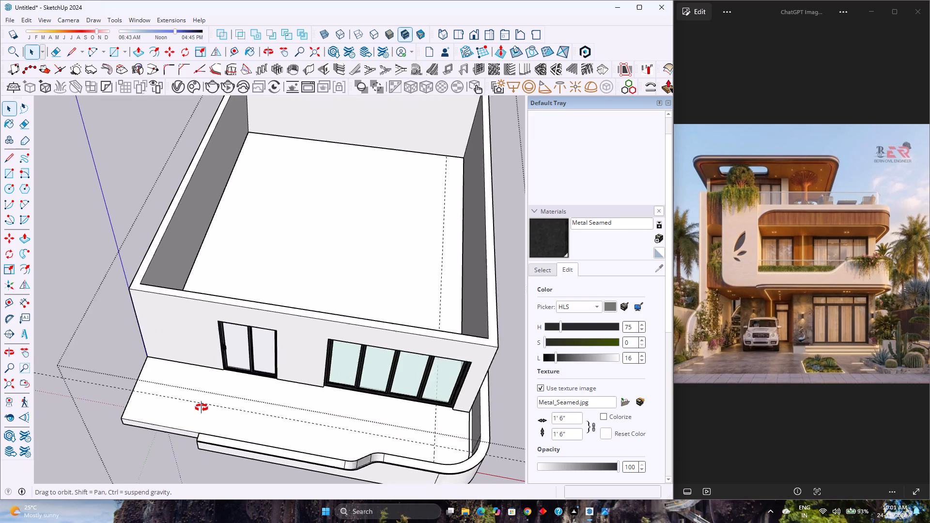
middle_drag(201, 408, 151, 283)
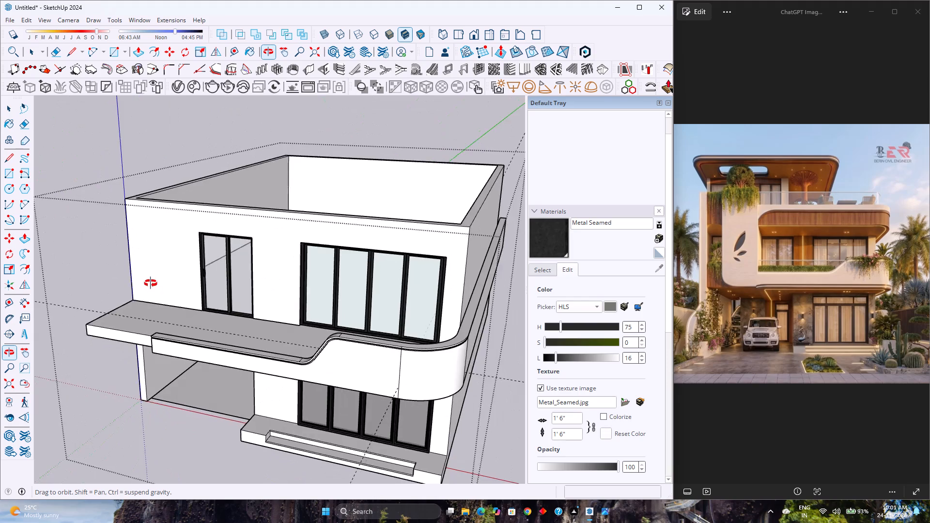
middle_drag(151, 283, 166, 351)
scroll(159, 341, down, 3)
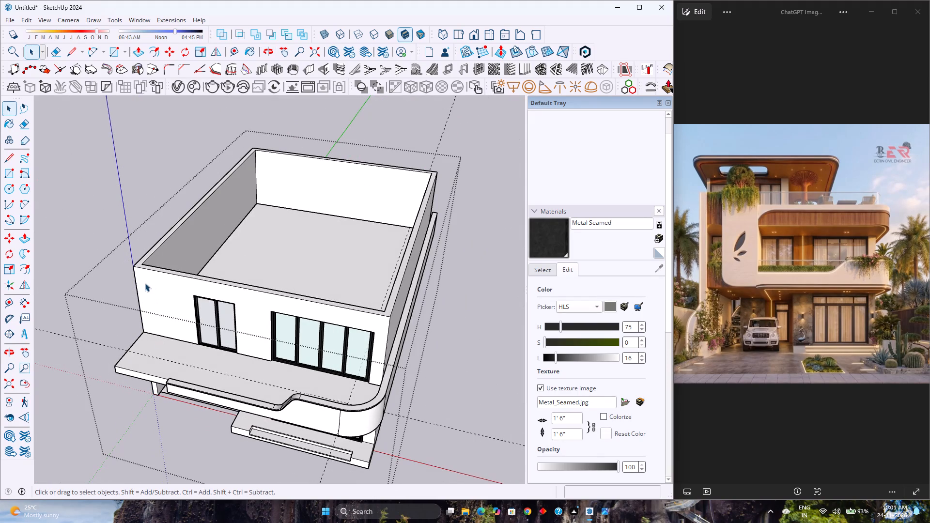
double_click(188, 288)
Copy the front wall's vertical corner edge nearest the sliding door 7'6" along the wall toward the door.
scroll(188, 290, up, 3)
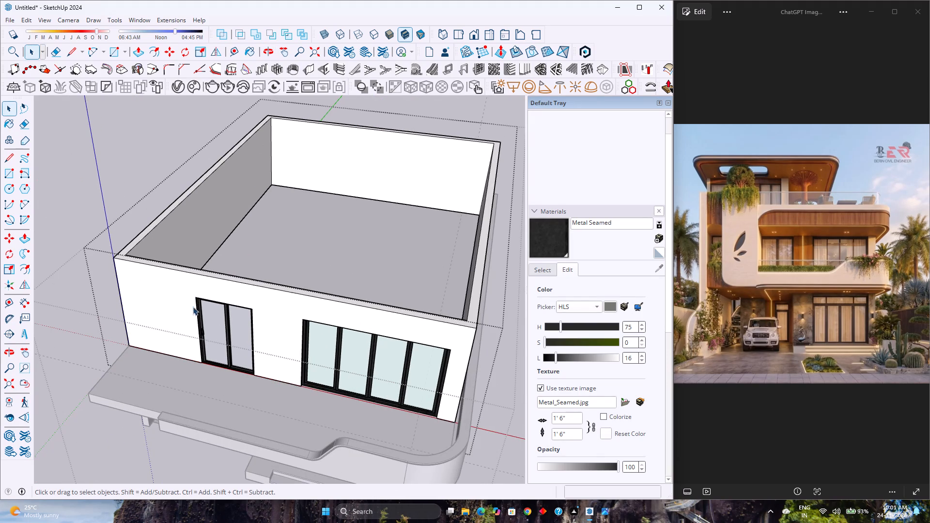
scroll(195, 310, up, 10)
middle_drag(187, 328, 212, 338)
middle_click(212, 338)
scroll(210, 328, down, 4)
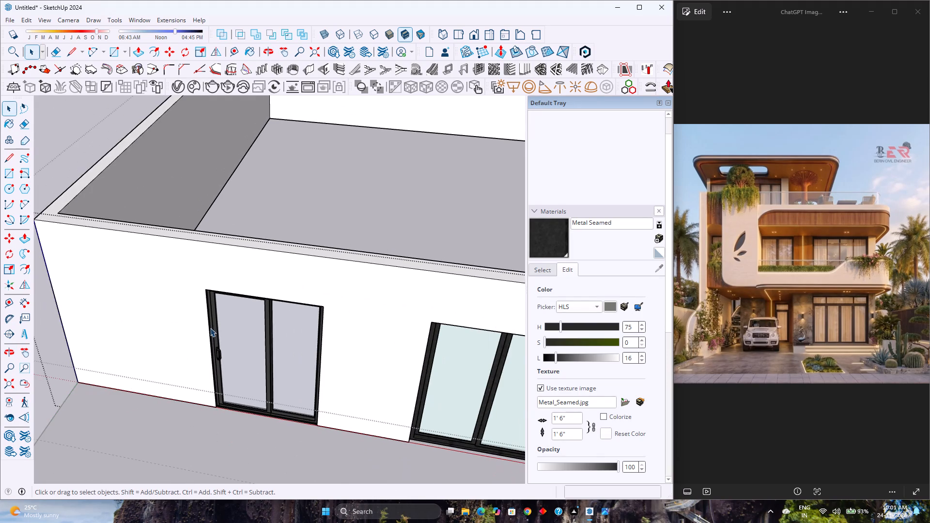
scroll(204, 323, up, 8)
scroll(197, 284, up, 2)
middle_drag(196, 282, 148, 285)
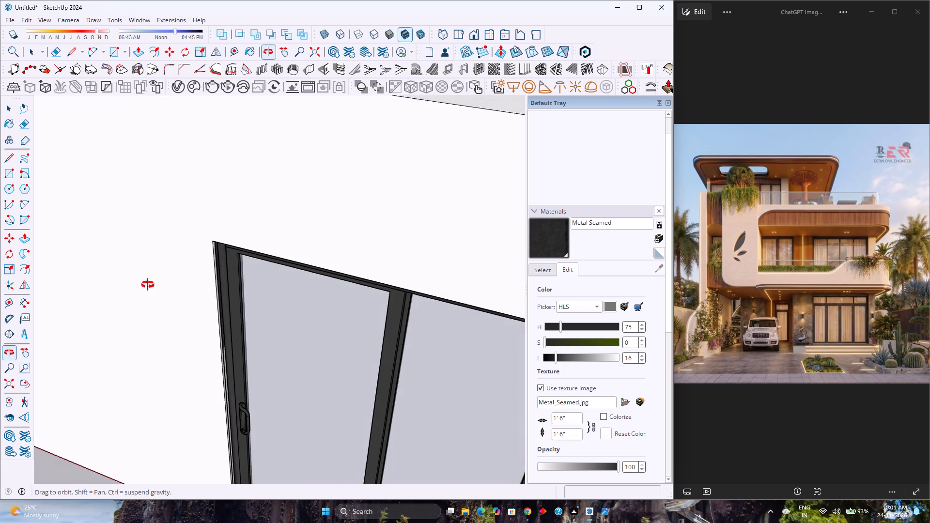
middle_drag(148, 285, 146, 285)
scroll(151, 282, down, 6)
middle_drag(179, 282, 305, 265)
middle_click(305, 265)
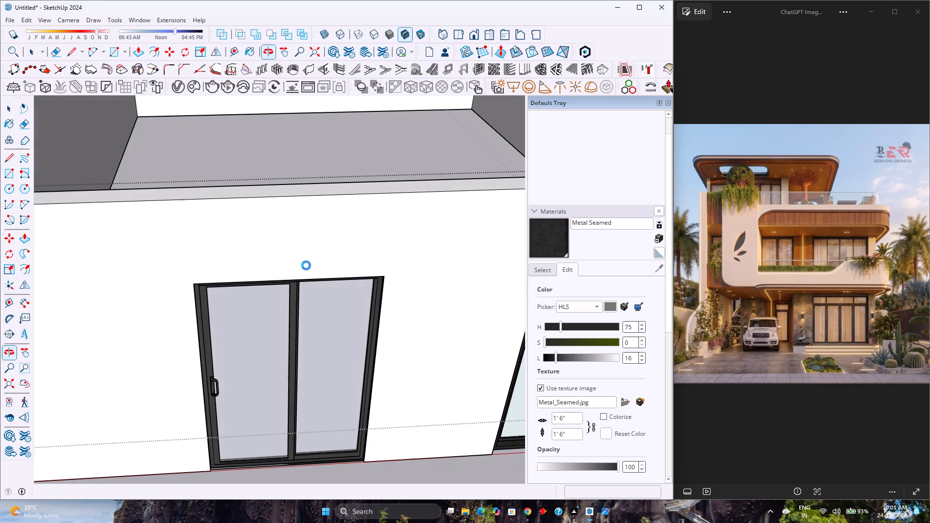
scroll(306, 265, down, 9)
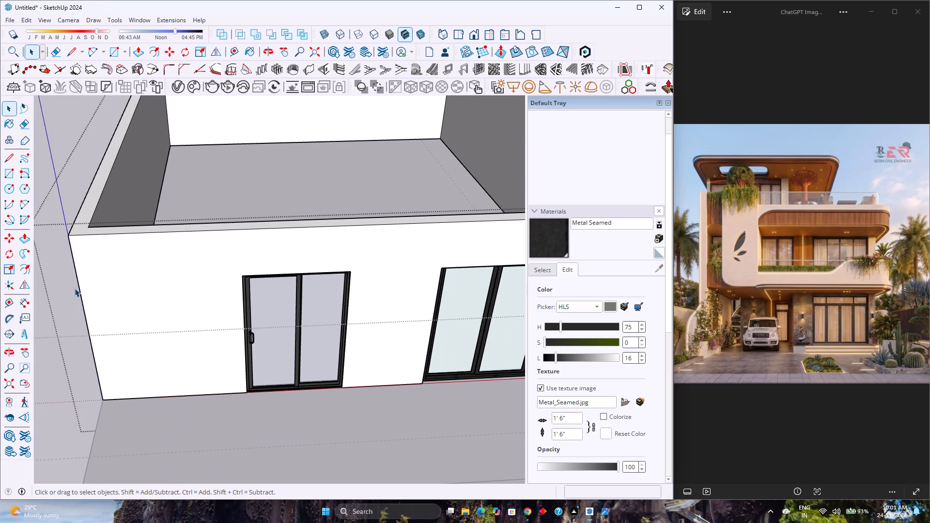
click(78, 282)
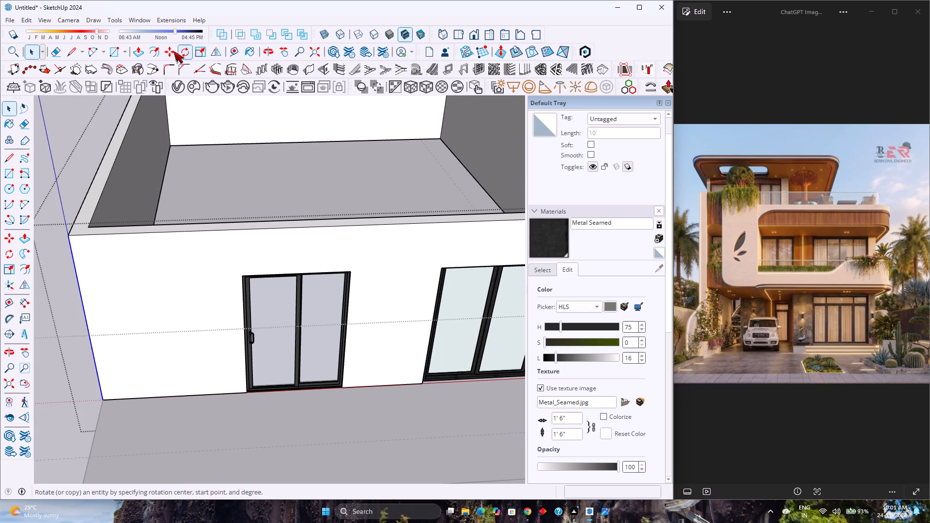
click(169, 53)
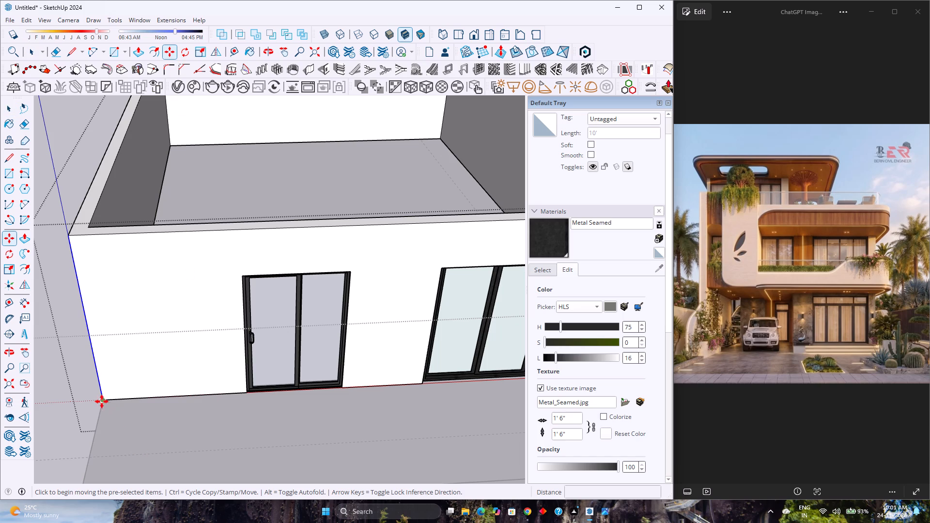
click(105, 402)
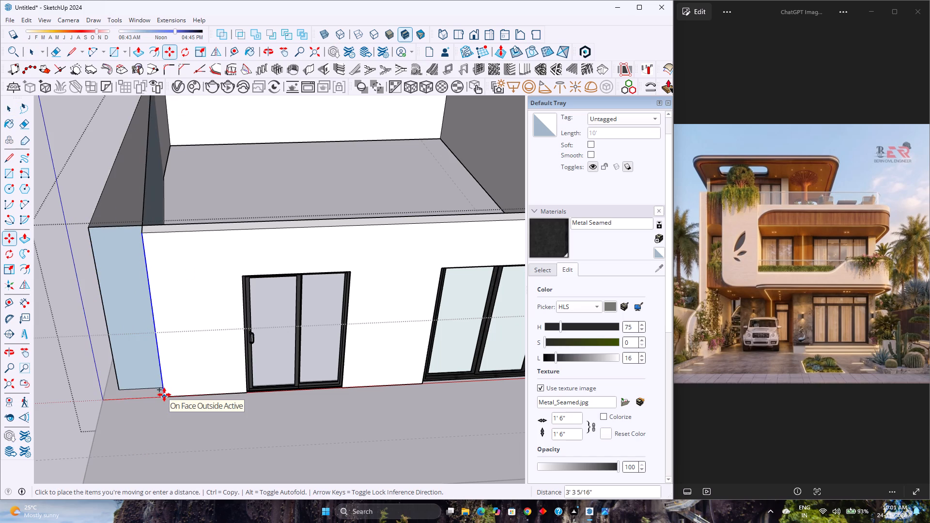
scroll(214, 397, up, 9)
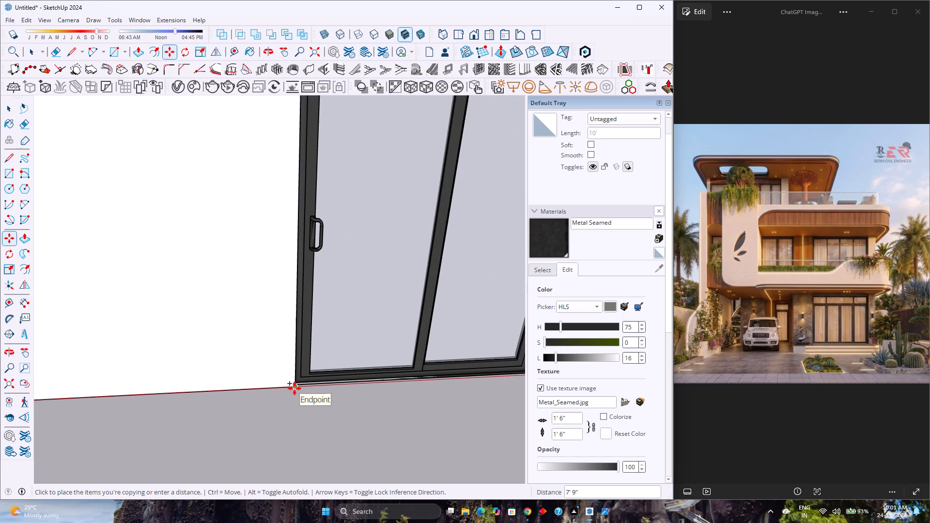
text(7')
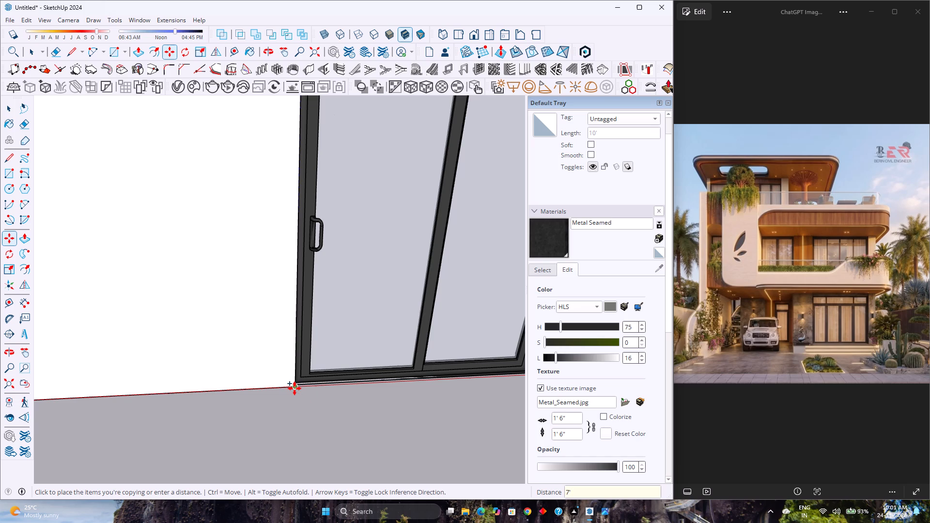
key(6)
key(Return)
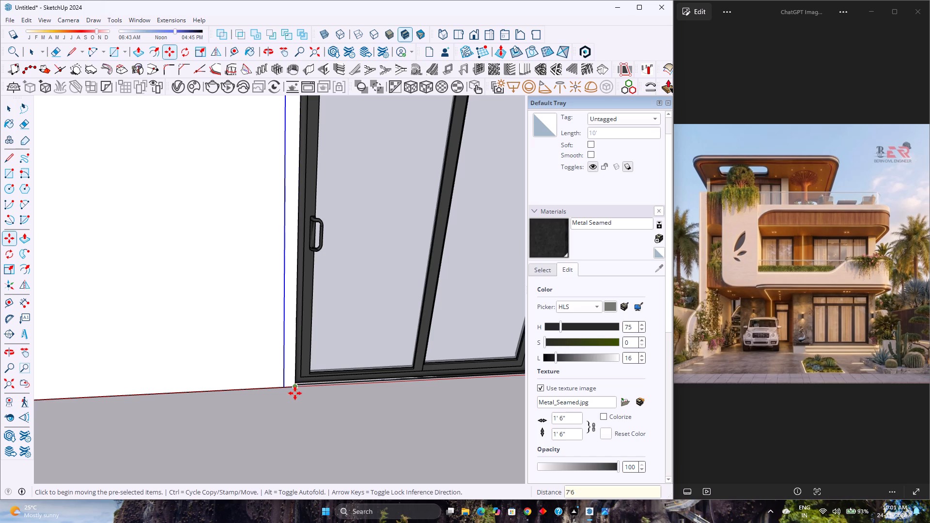
Copy the new vertical edge 6" back toward the wall corner to outline a narrow strip beside the door.
click(285, 387)
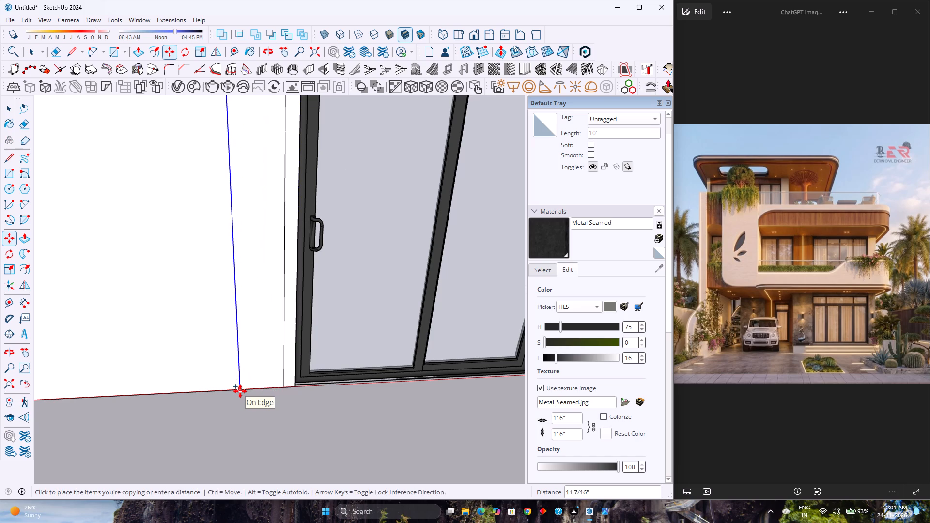
key(6)
key(Return)
Push/Pull the narrow strip beside the sliding door 7' out to the balcony edge as a projecting wall, and leave the walls group.
scroll(239, 395, down, 2)
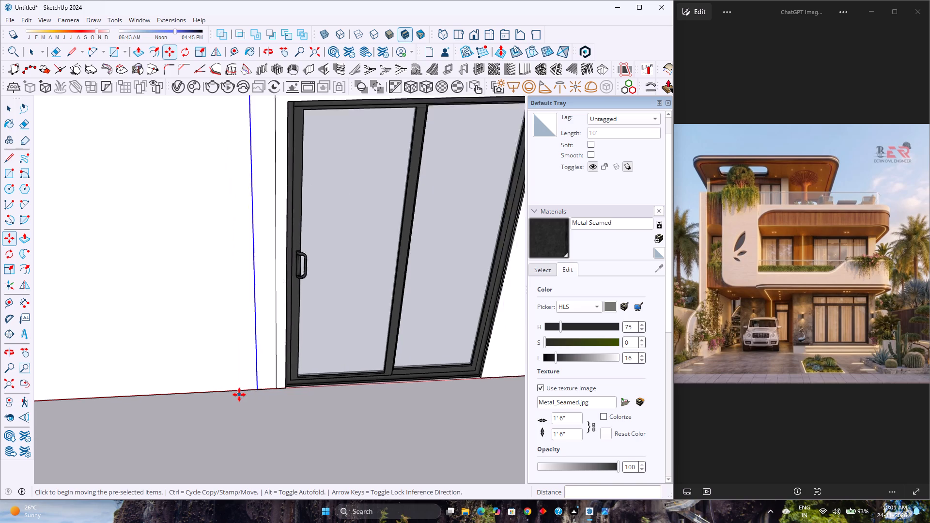
scroll(239, 395, down, 5)
key(p)
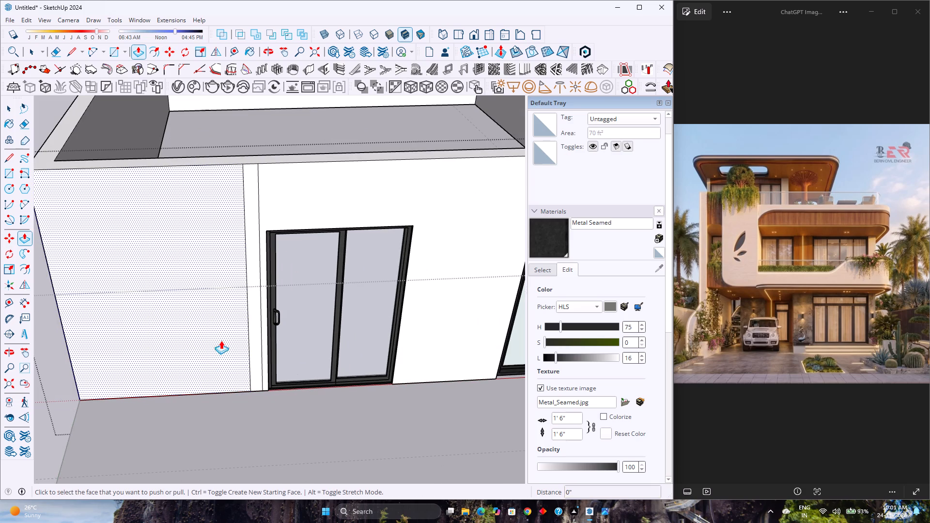
click(255, 325)
scroll(253, 338, down, 6)
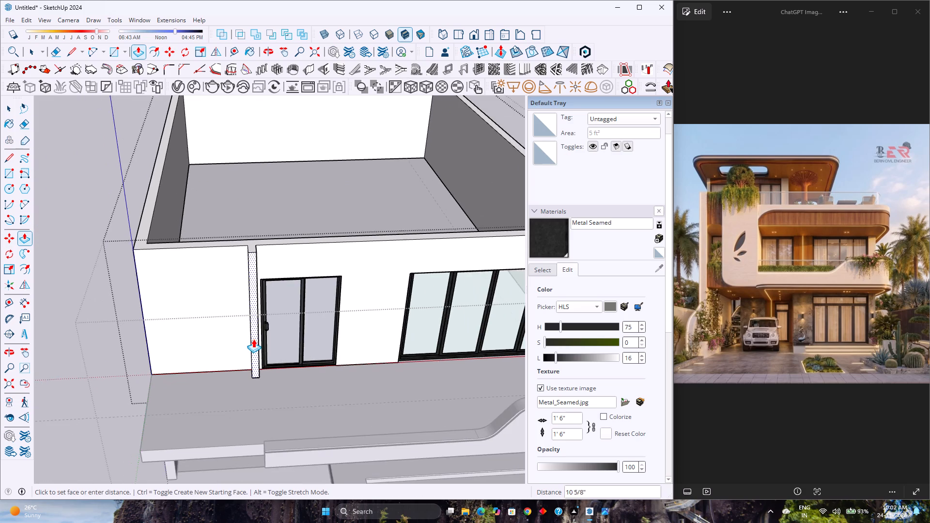
scroll(253, 339, down, 2)
scroll(258, 422, up, 9)
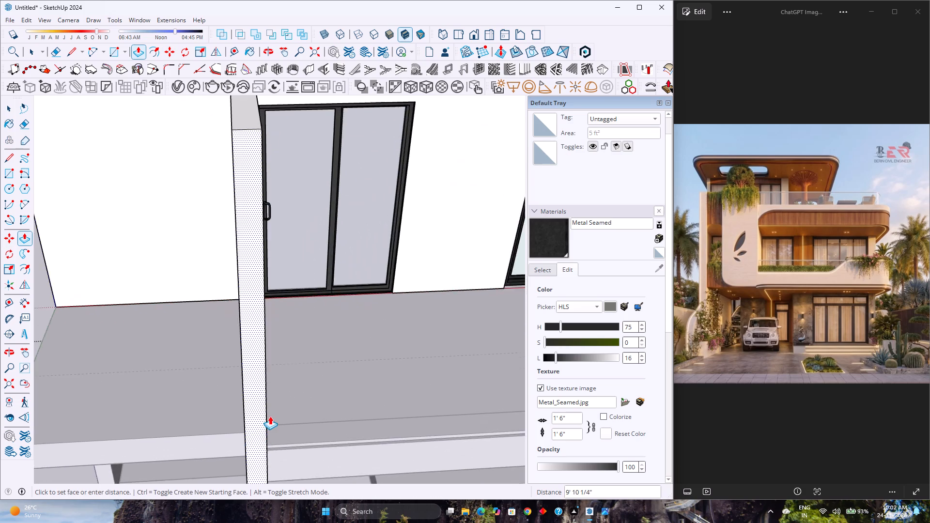
scroll(271, 419, up, 3)
click(195, 440)
scroll(199, 437, down, 2)
middle_drag(199, 436, 269, 416)
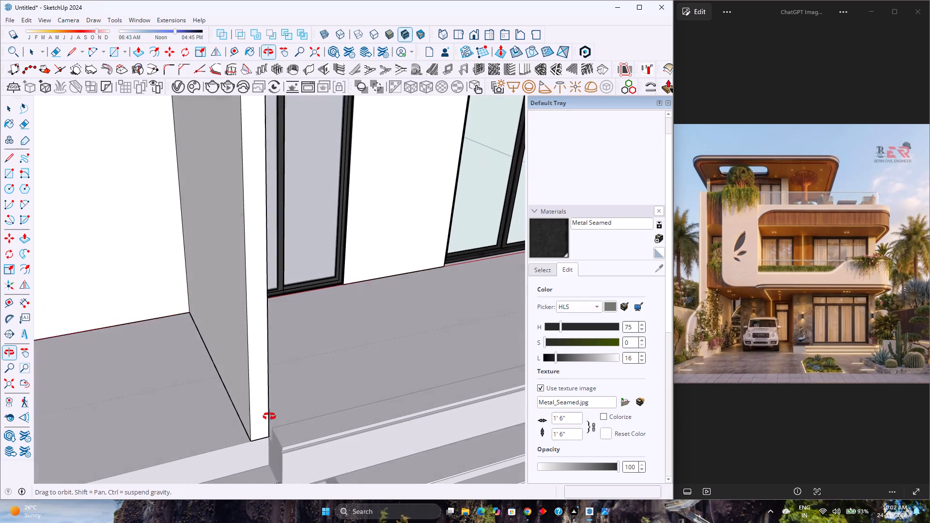
middle_drag(269, 416, 271, 415)
middle_click(271, 415)
scroll(269, 403, down, 8)
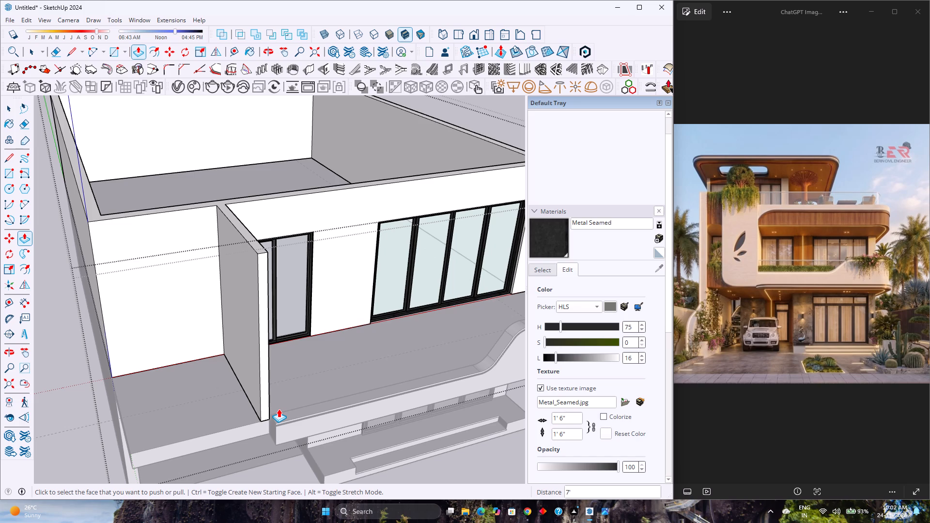
key(space)
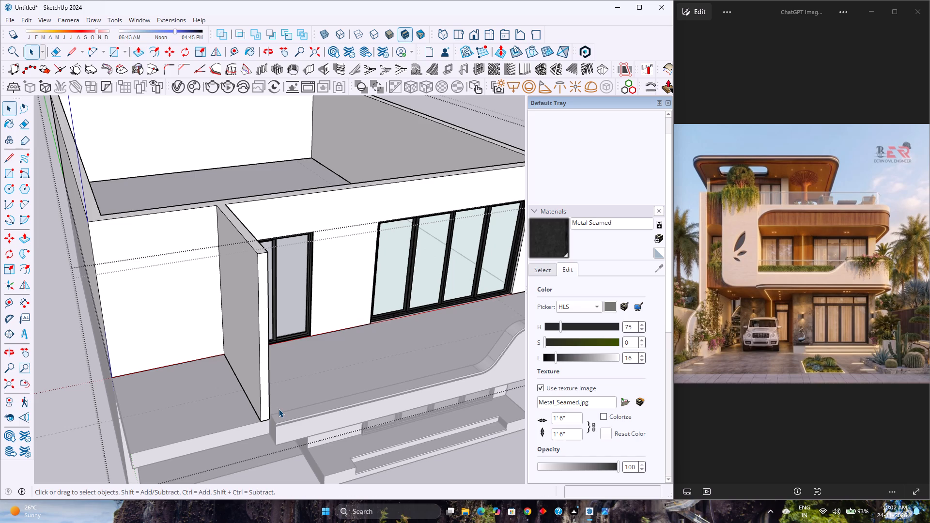
key(Escape)
Delete all remaining construction guides from the model.
scroll(275, 413, up, 3)
scroll(319, 437, down, 1)
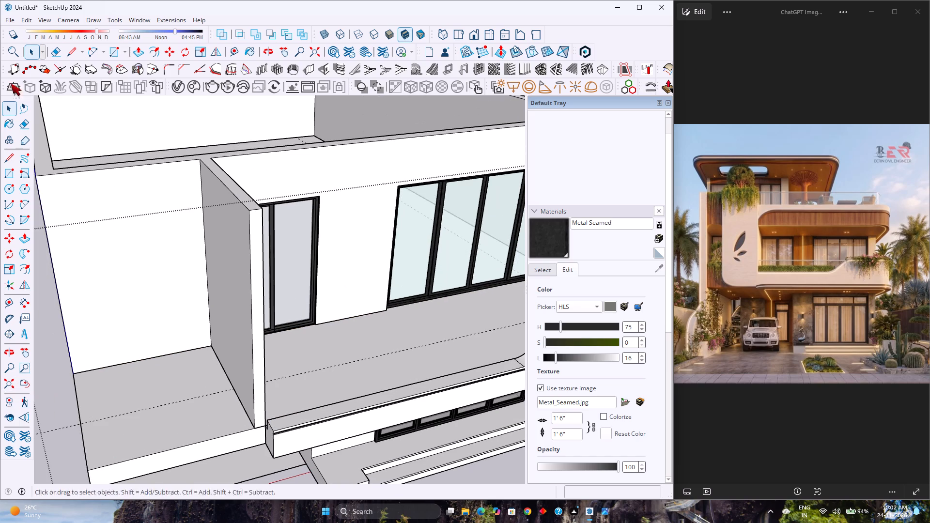
click(26, 18)
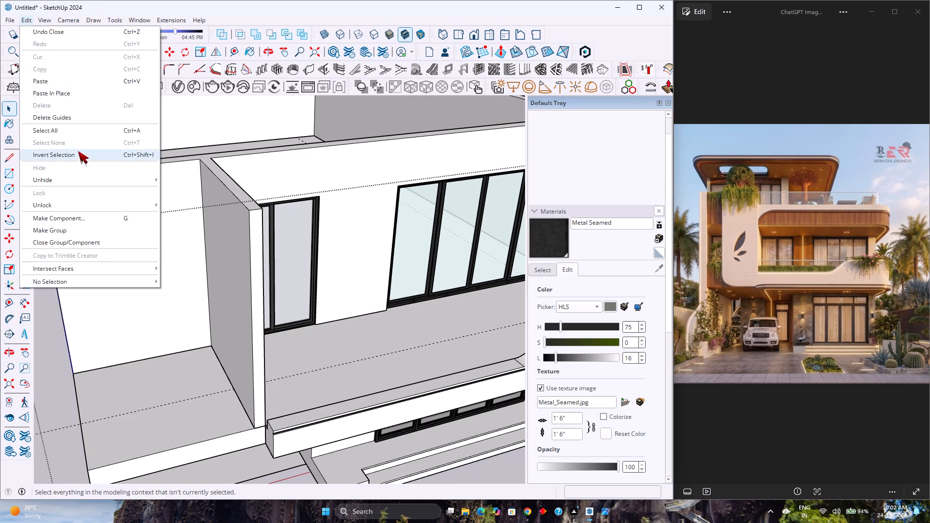
click(78, 119)
Open the balcony group for editing at the parapet's low end, beside the new projecting wall.
scroll(98, 181, down, 4)
middle_drag(189, 348, 203, 339)
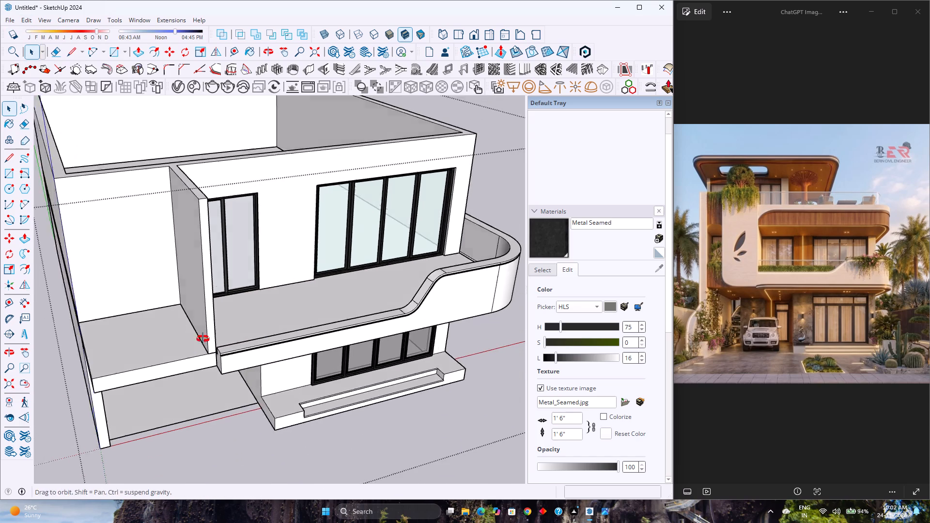
middle_drag(203, 339, 280, 282)
middle_click(280, 282)
scroll(278, 386, up, 3)
scroll(212, 345, up, 3)
middle_drag(218, 340, 306, 364)
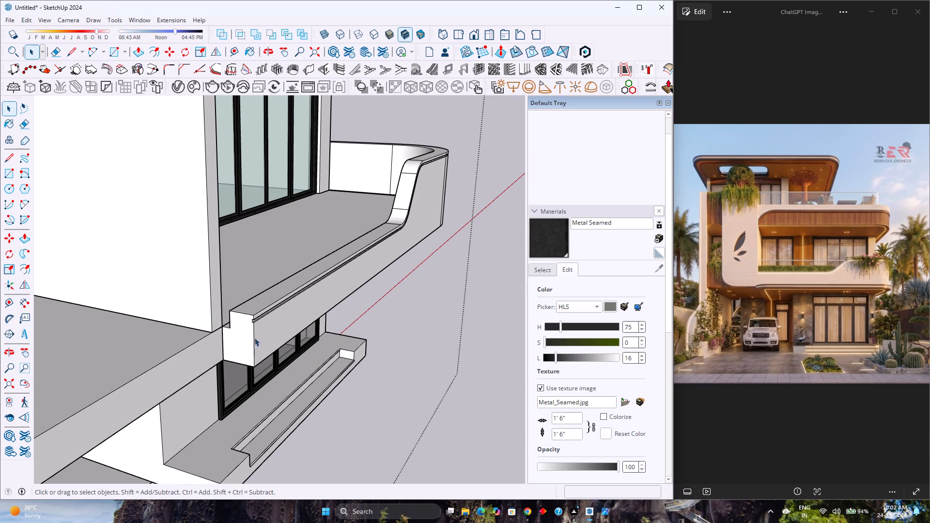
double_click(238, 335)
scroll(238, 335, up, 8)
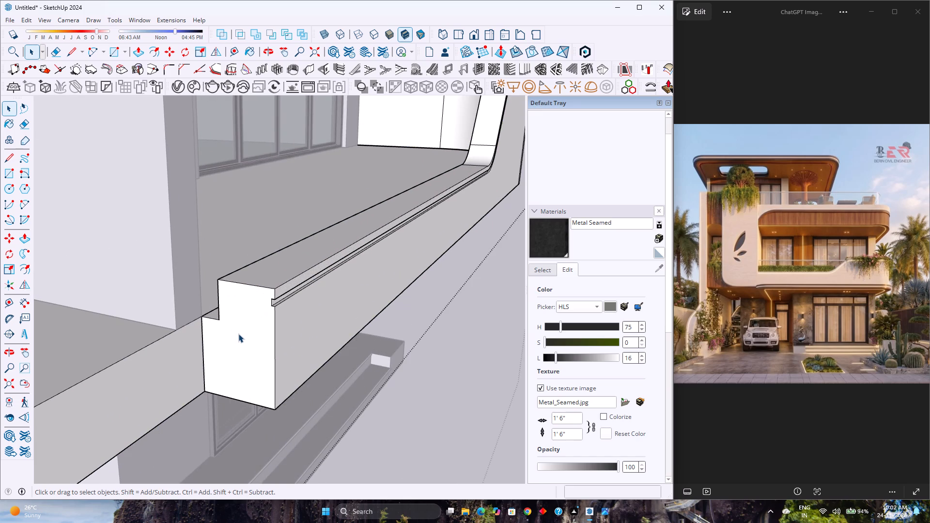
scroll(238, 334, up, 3)
scroll(289, 276, up, 3)
scroll(255, 323, up, 1)
middle_drag(255, 323, 245, 327)
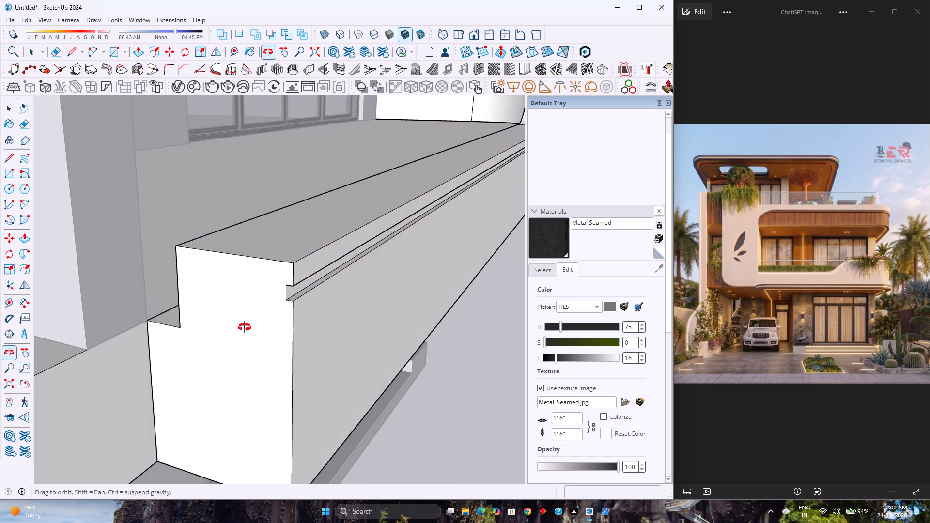
middle_drag(245, 327, 166, 344)
scroll(245, 290, up, 5)
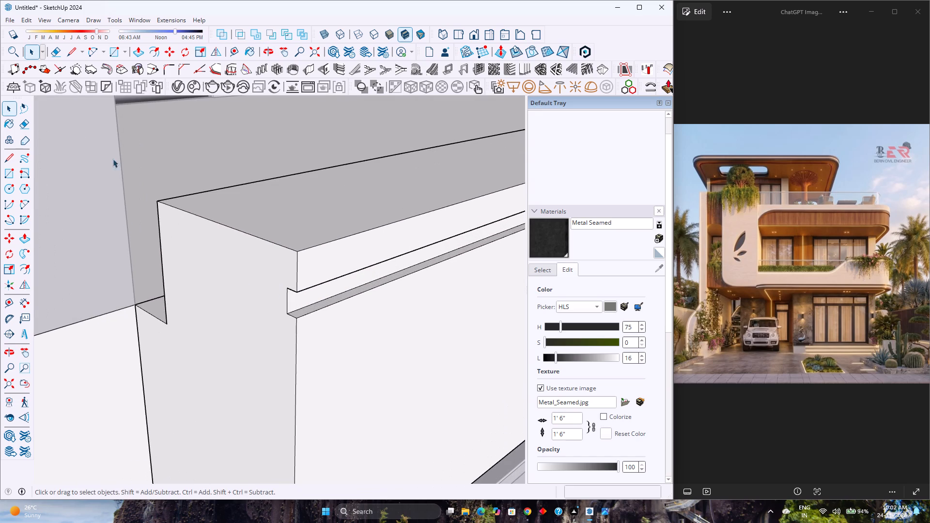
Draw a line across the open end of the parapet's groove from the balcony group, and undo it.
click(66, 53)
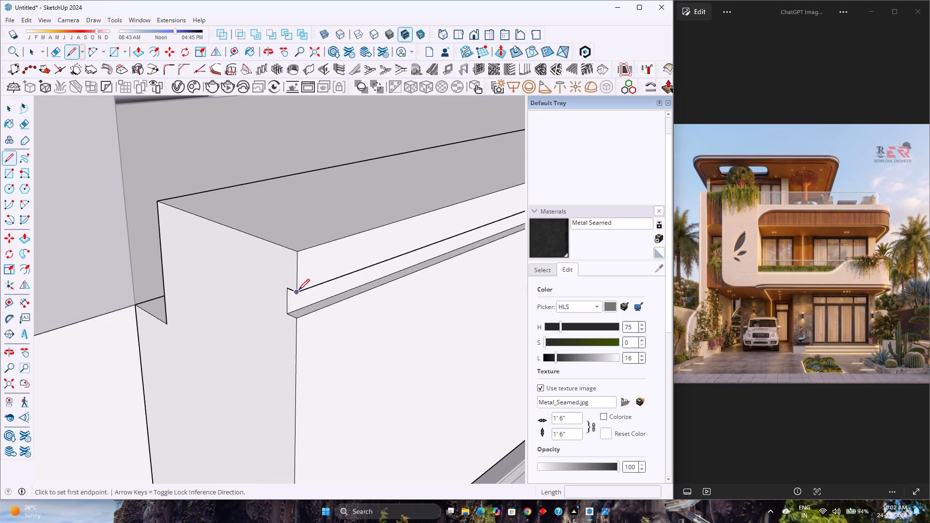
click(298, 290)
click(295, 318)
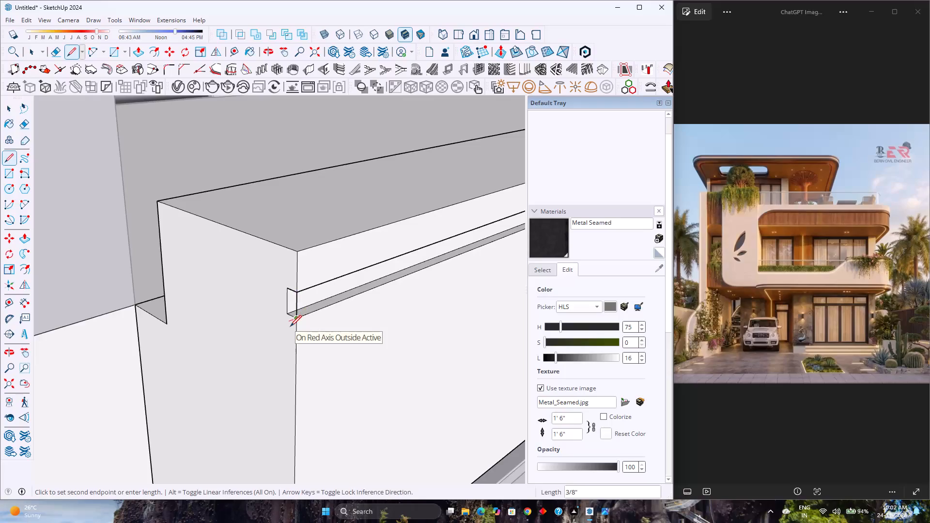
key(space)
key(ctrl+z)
Open the nested parapet group and draw a 1" vertical line closing the open end of its front groove.
double_click(282, 329)
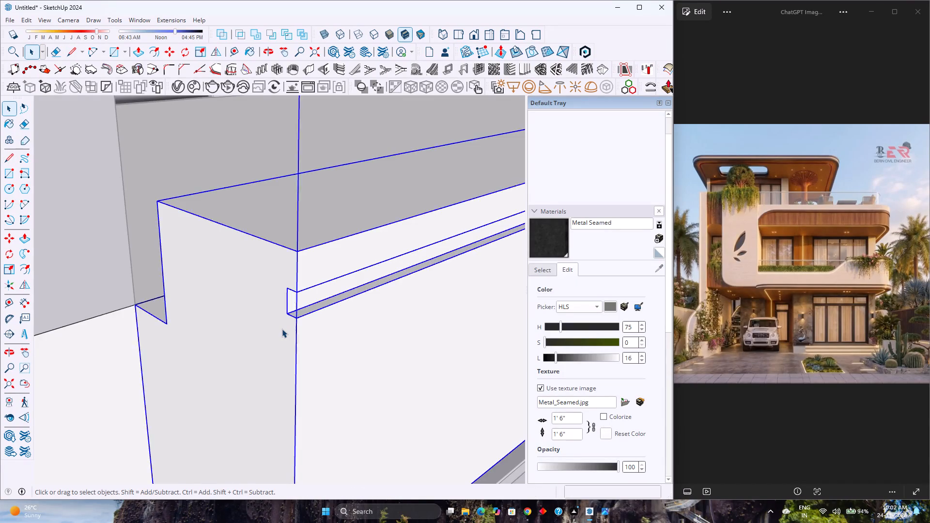
scroll(282, 329, up, 3)
key(l)
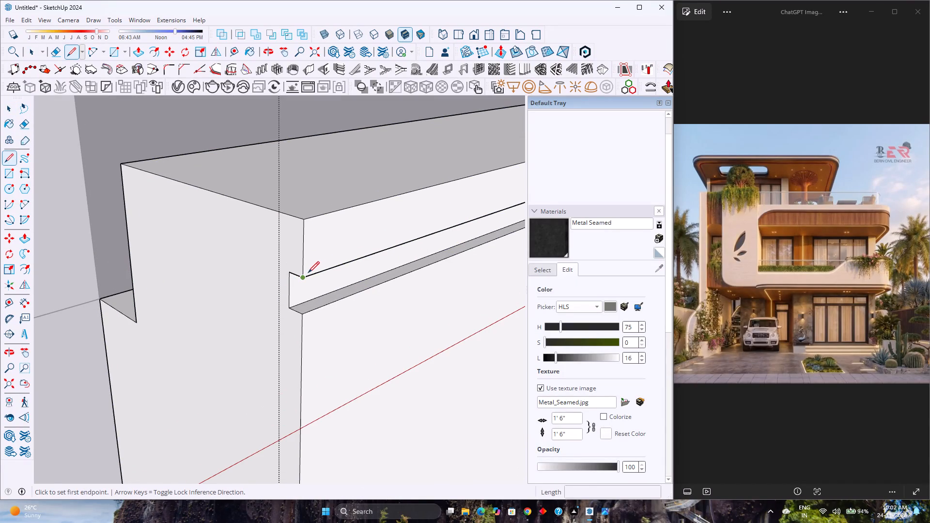
click(306, 274)
click(303, 314)
key(space)
Push/Pull the parapet's low end face 6" outward, across the thickness of the projecting wall.
key(p)
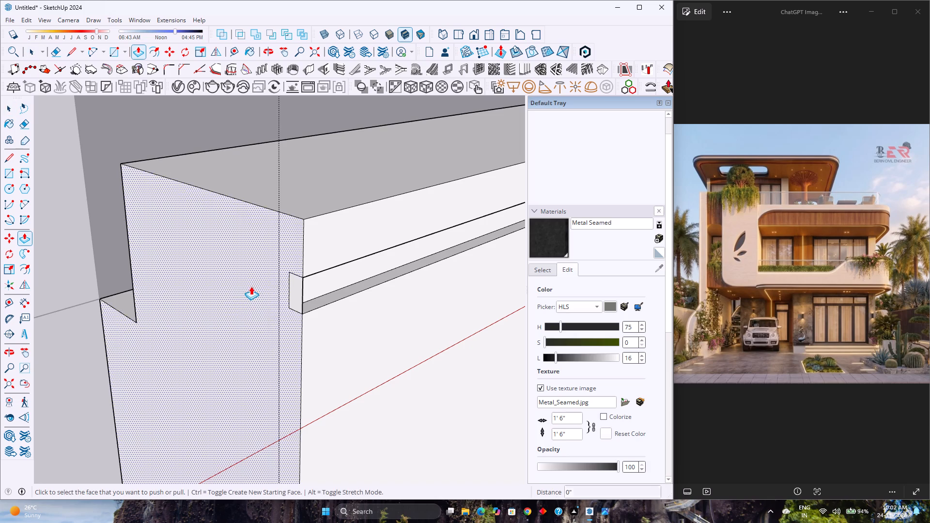
click(251, 286)
scroll(230, 306, down, 7)
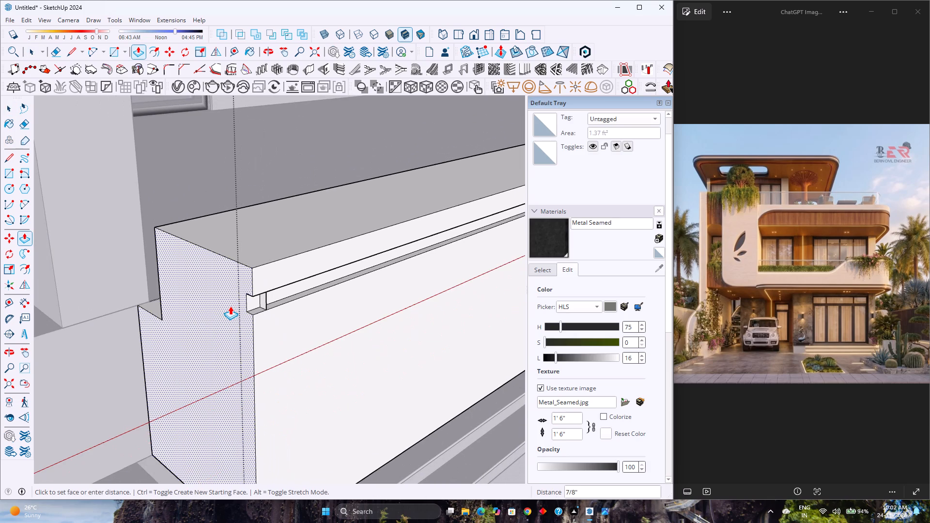
click(43, 201)
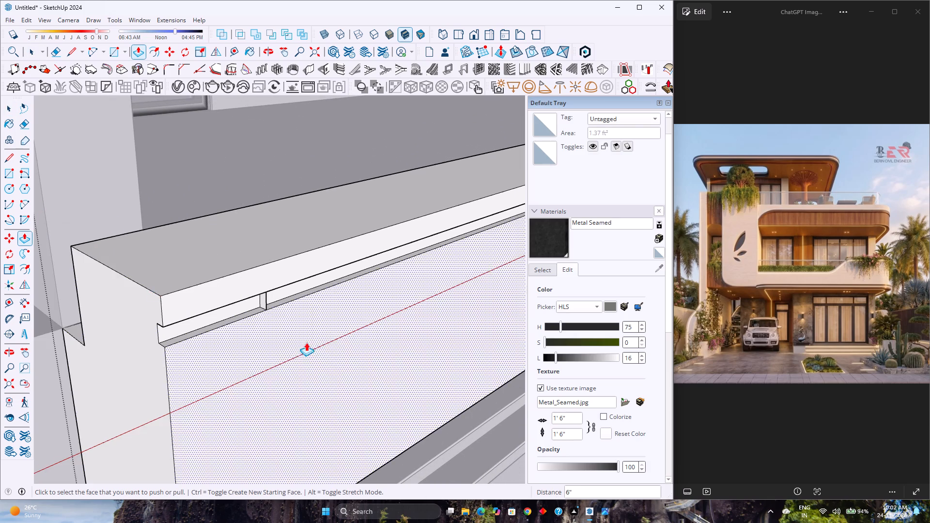
Fill the groove along the parapet's new 6" extension, and erase the leftover edges on its front and end faces.
scroll(234, 307, up, 3)
double_click(275, 300)
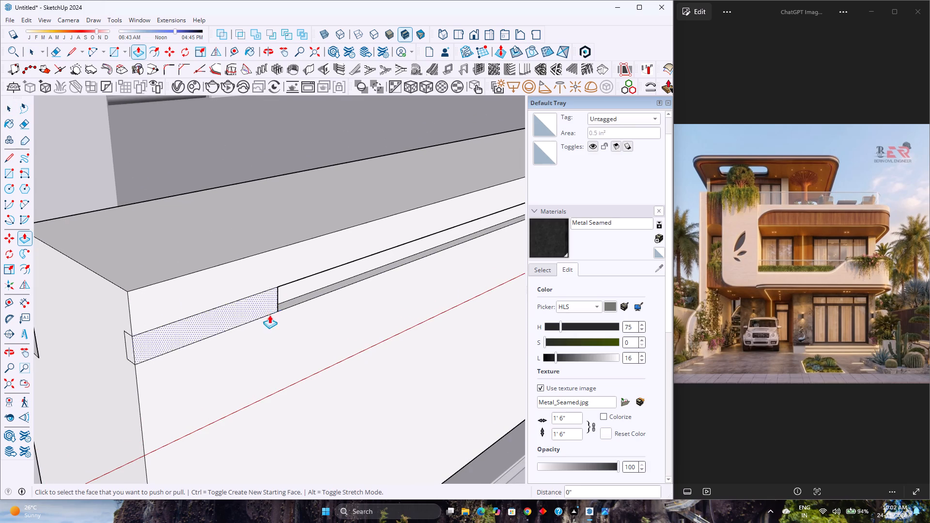
key(e)
click(227, 305)
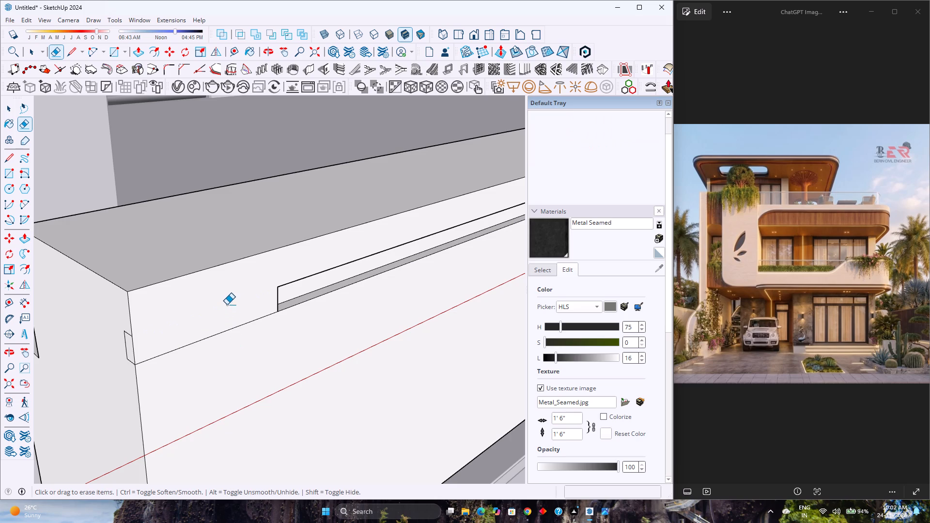
drag(231, 324, 234, 333)
scroll(117, 344, up, 4)
click(130, 342)
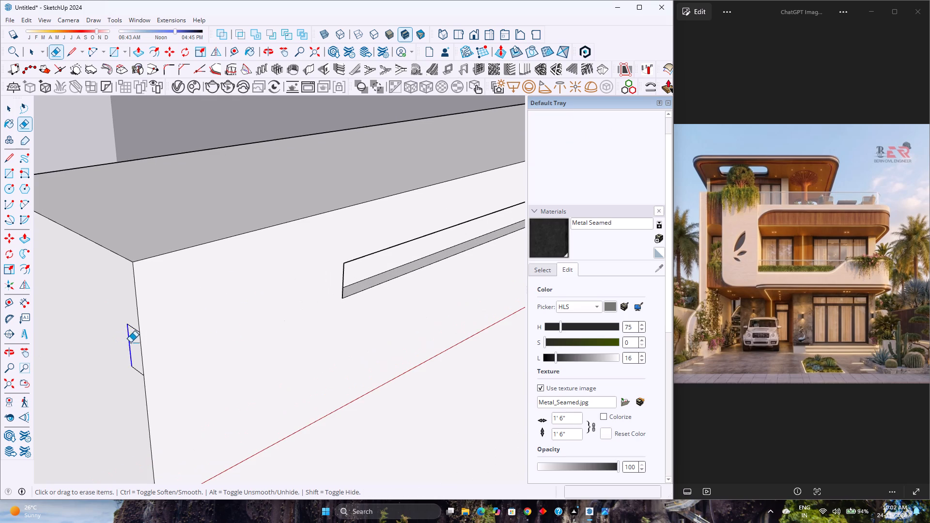
click(131, 329)
click(136, 367)
Hide the parapet's front face and delete the two leftover internal edges running from the groove's closed end.
key(space)
click(236, 341)
right_click(185, 326)
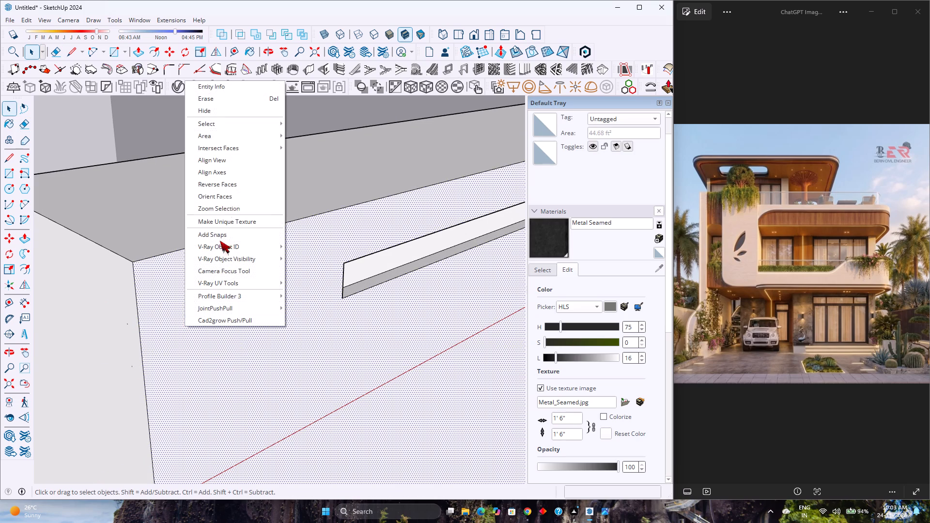
click(214, 110)
scroll(259, 277, up, 1)
middle_drag(264, 273, 230, 342)
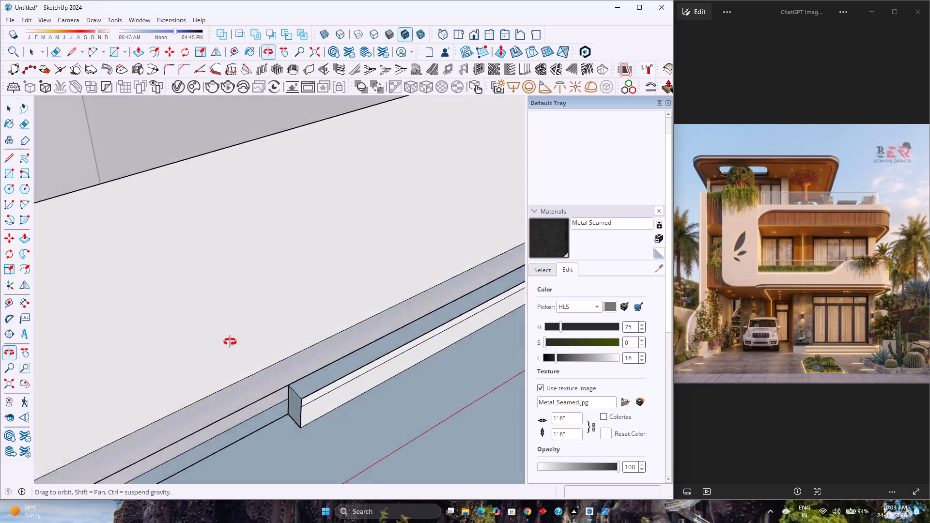
middle_drag(230, 342, 203, 300)
scroll(204, 324, up, 3)
click(211, 306)
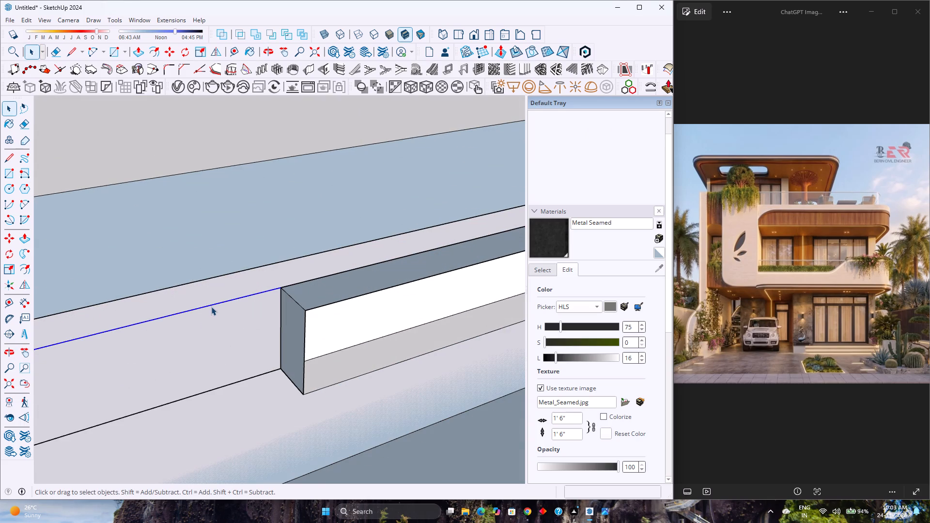
key(Delete)
click(241, 381)
key(Delete)
scroll(250, 368, down, 2)
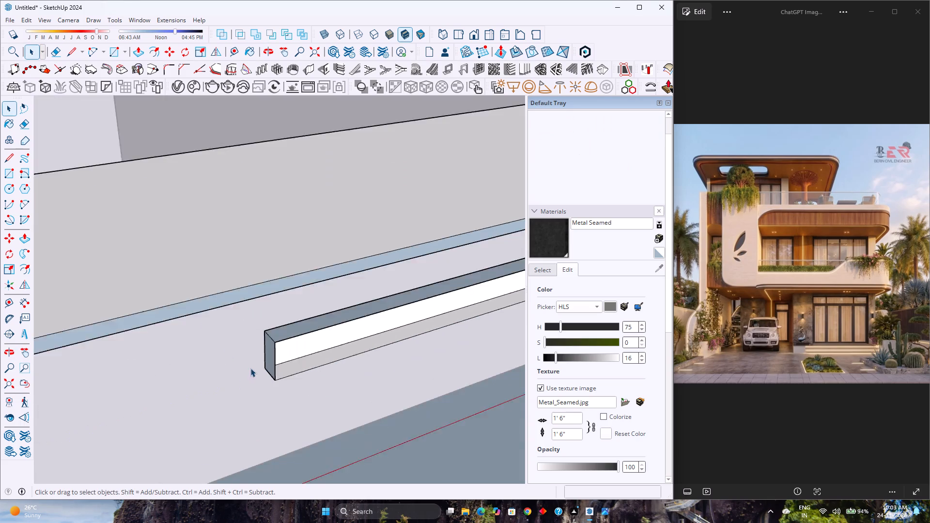
Unhide all hidden geometry to restore the parapet's front face.
scroll(250, 368, down, 7)
middle_drag(244, 353, 249, 289)
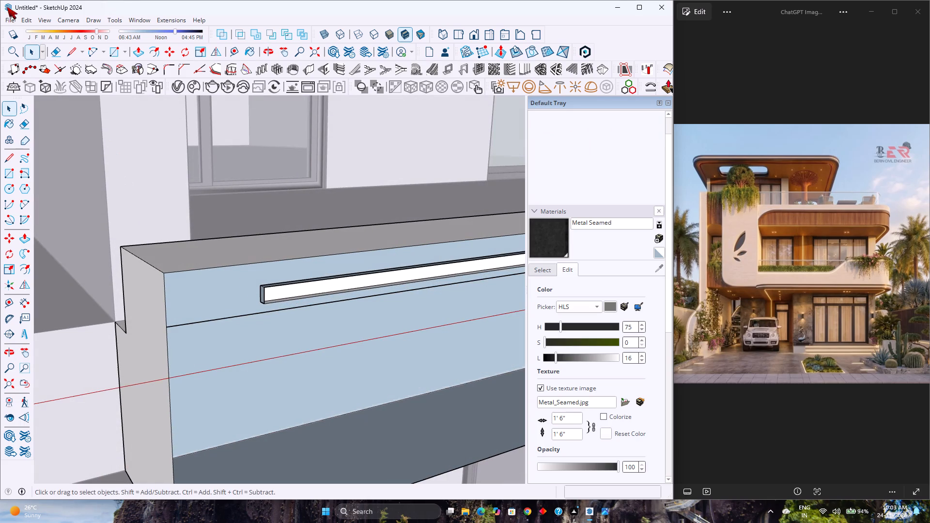
click(28, 22)
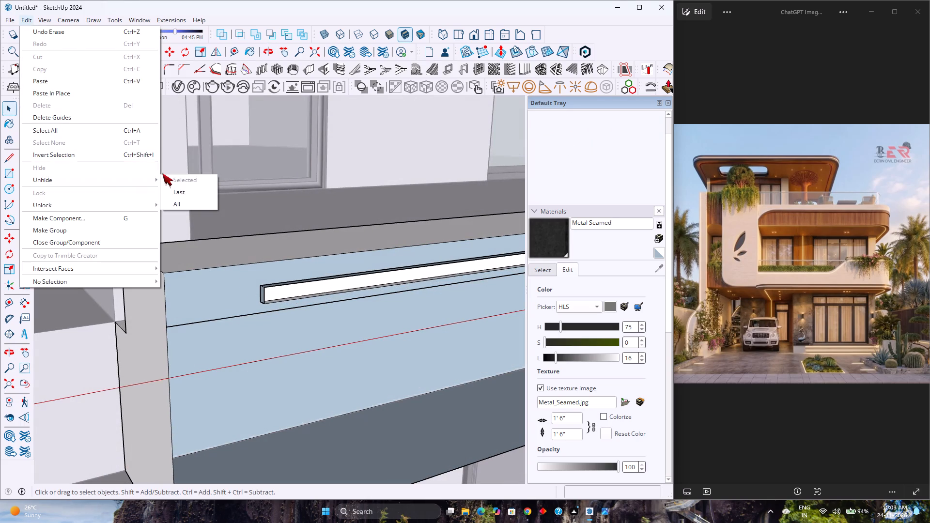
click(206, 202)
Leave the parapet group and its enclosing balcony group at the projecting wall's base.
scroll(263, 323, down, 3)
middle_drag(236, 323, 318, 342)
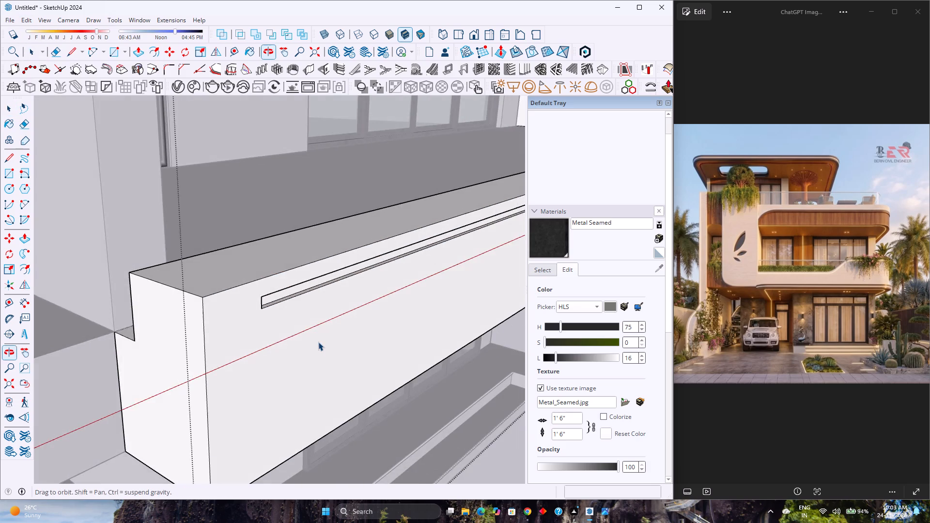
scroll(310, 339, down, 8)
middle_click(273, 347)
middle_drag(281, 351, 366, 414)
middle_drag(310, 463, 140, 482)
middle_click(137, 481)
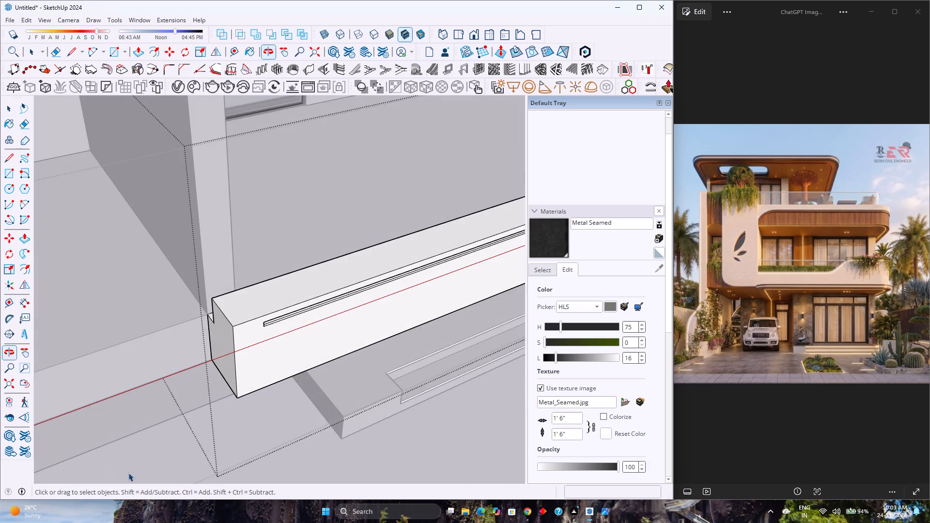
key(Escape)
scroll(199, 250, up, 4)
key(Escape)
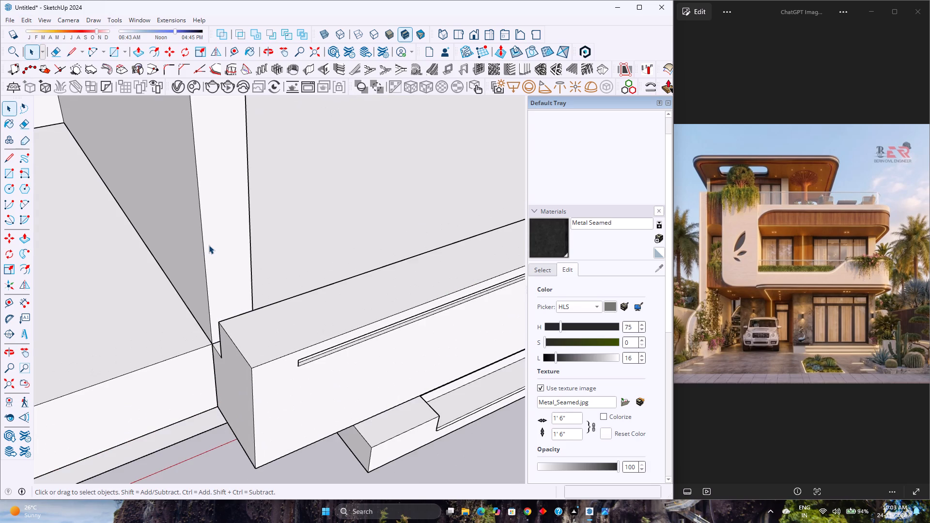
Push/pull the projecting wall's front face to the parapet's inner edge, and leave the wall group.
double_click(209, 245)
scroll(212, 252, up, 2)
key(p)
click(218, 271)
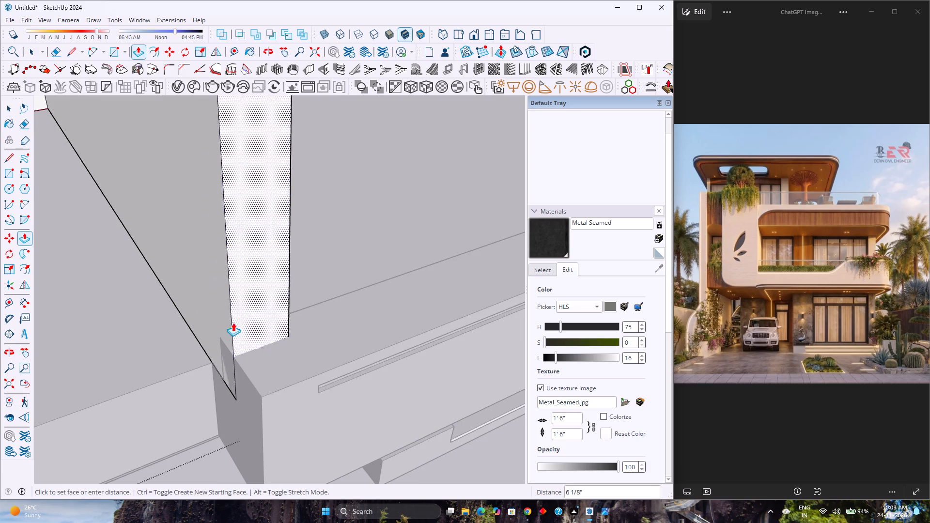
click(218, 338)
scroll(231, 326, down, 4)
key(space)
scroll(231, 326, down, 4)
key(Escape)
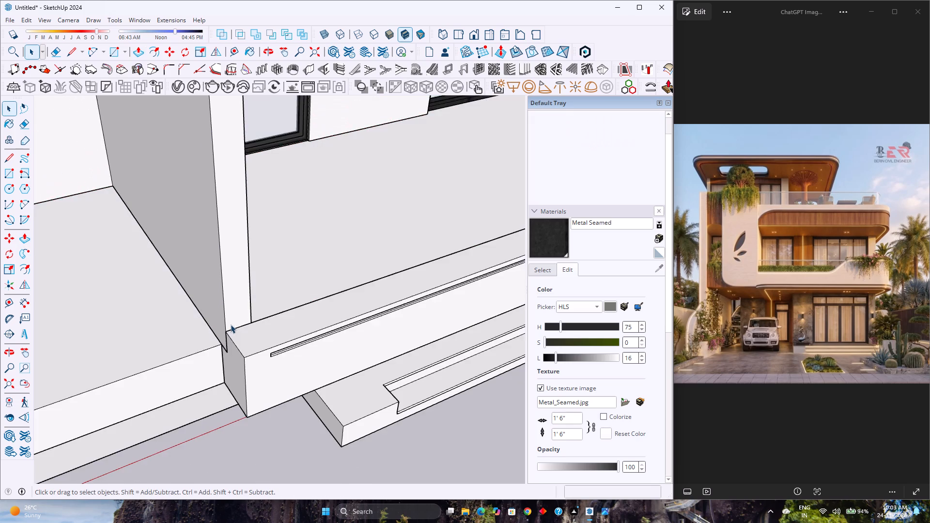
Open the nested parapet group and extend the parapet's end face 4' 6" outward past the projecting wall.
scroll(237, 361, down, 1)
middle_drag(237, 362, 302, 297)
double_click(249, 384)
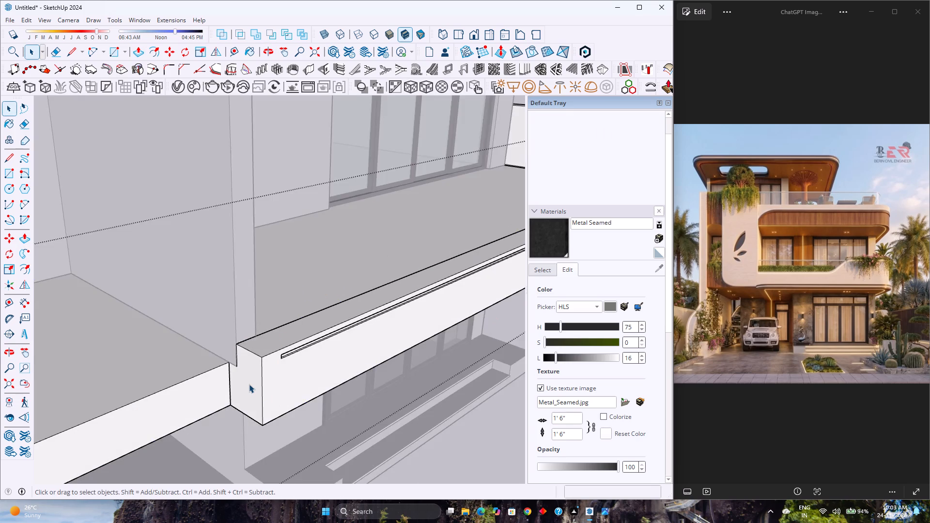
scroll(249, 384, up, 4)
key(p)
click(251, 379)
key(Escape)
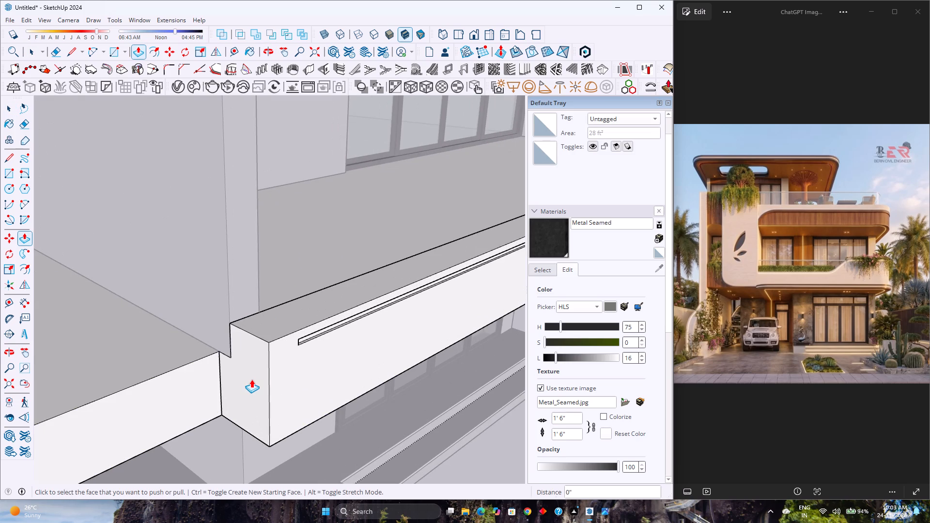
key(space)
double_click(260, 373)
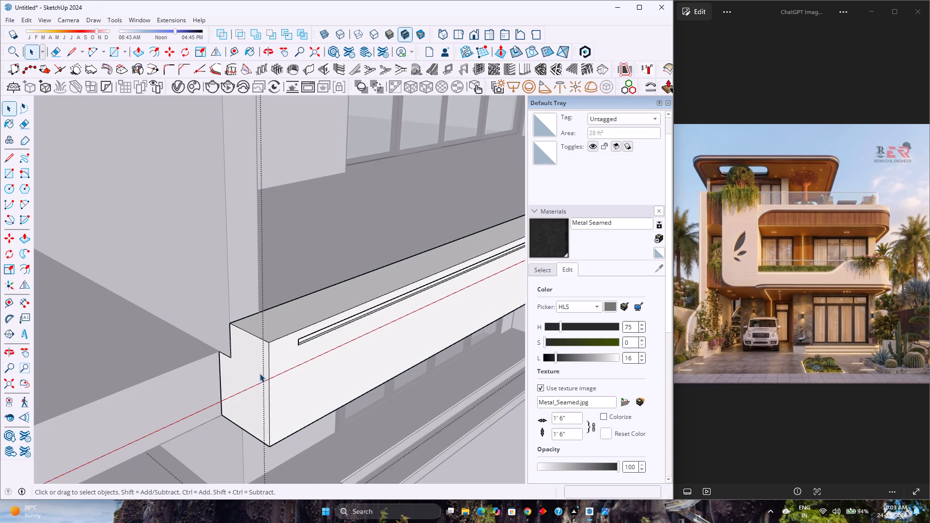
scroll(260, 373, up, 1)
key(p)
scroll(258, 373, down, 12)
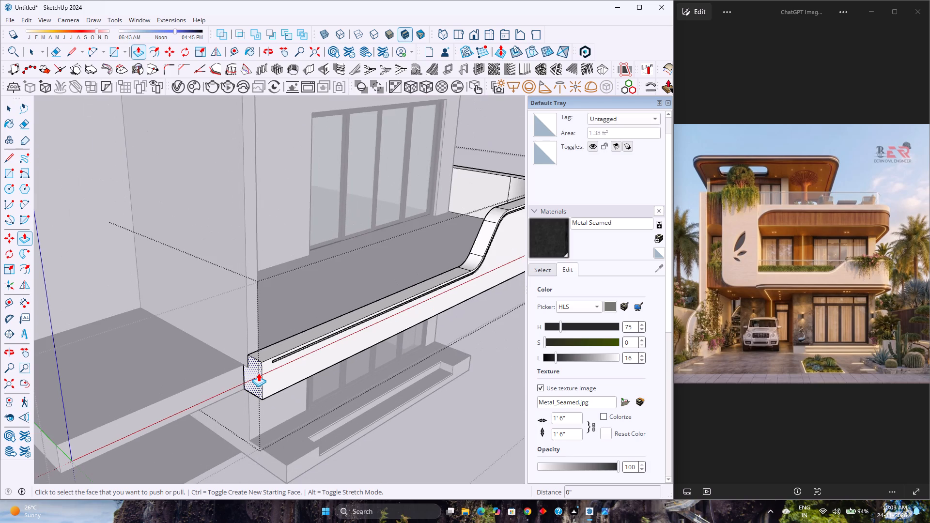
scroll(258, 373, down, 2)
click(258, 373)
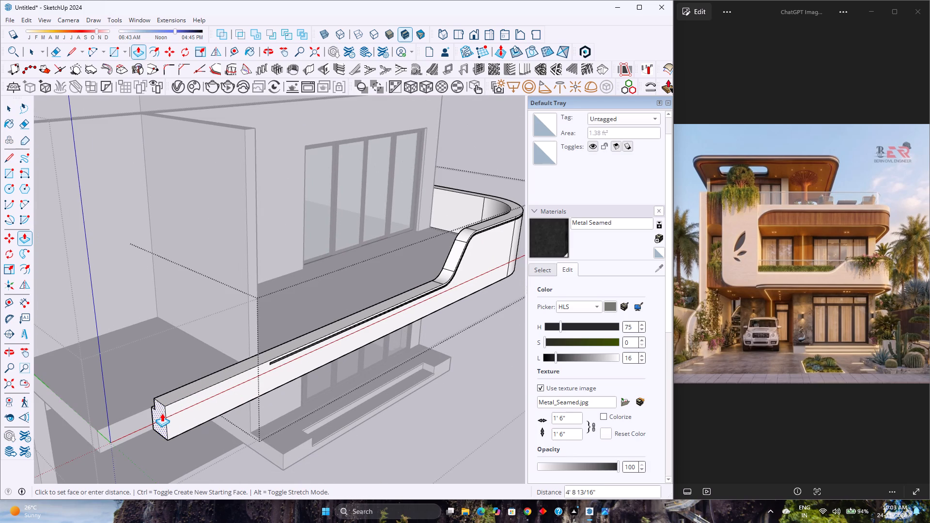
text(4')
key(6)
key(Return)
Draw a line across the parapet's top face from the projecting wall's corner to the groove's closed end.
middle_drag(201, 388, 73, 402)
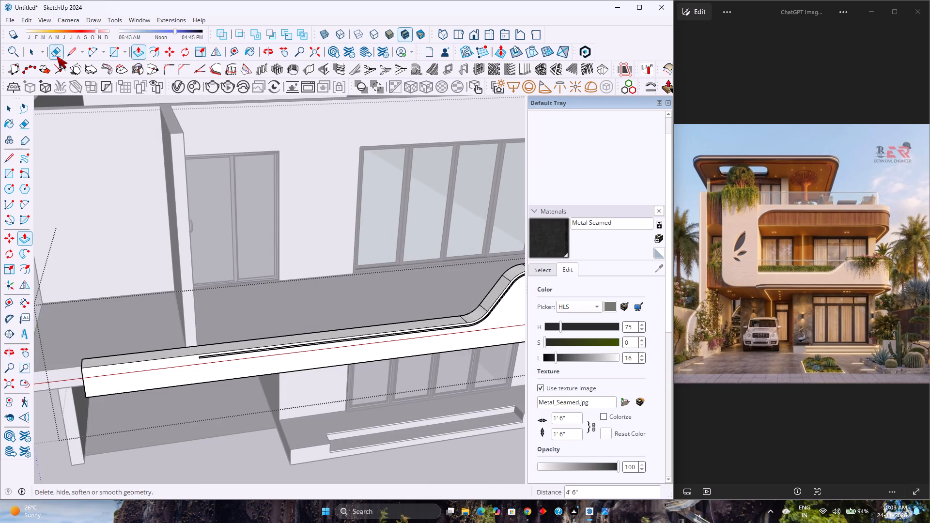
click(69, 51)
scroll(200, 354, up, 5)
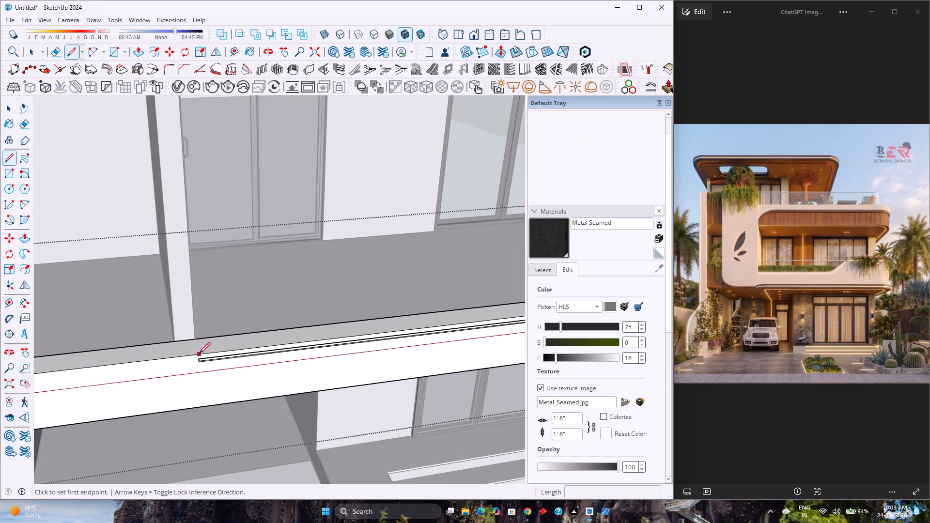
scroll(199, 354, up, 3)
middle_drag(200, 353, 186, 425)
scroll(189, 338, up, 3)
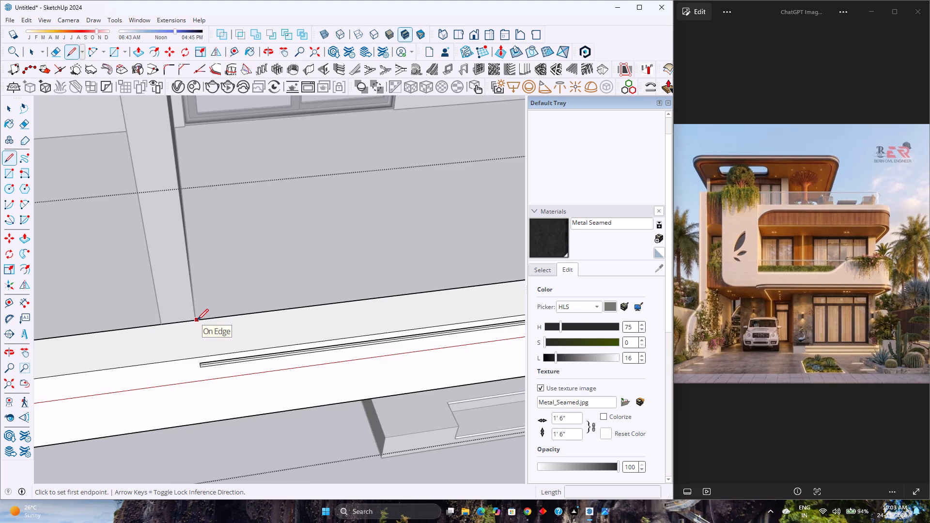
scroll(198, 320, up, 2)
middle_drag(198, 320, 59, 412)
click(191, 278)
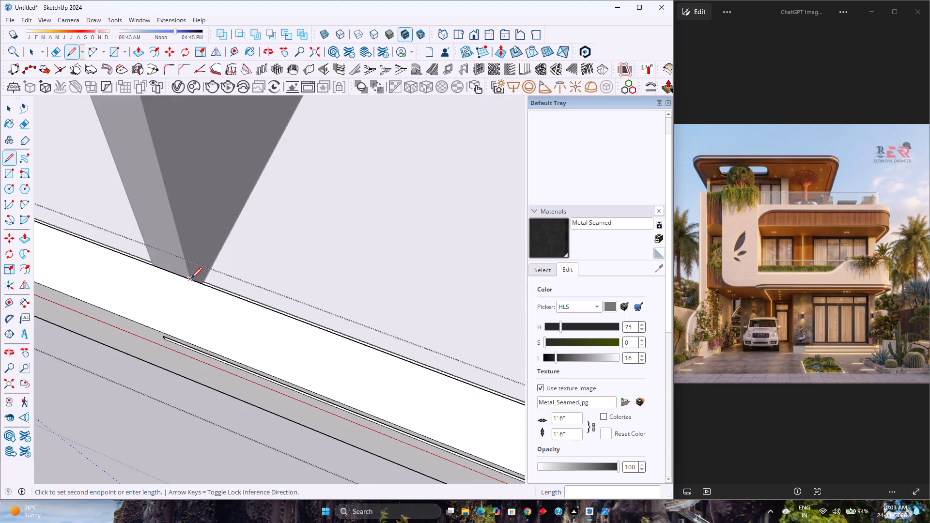
click(161, 331)
Pull the top face of the new parapet extension up 9' 6" to form a tall front wall panel.
middle_drag(170, 326, 304, 294)
scroll(310, 293, down, 3)
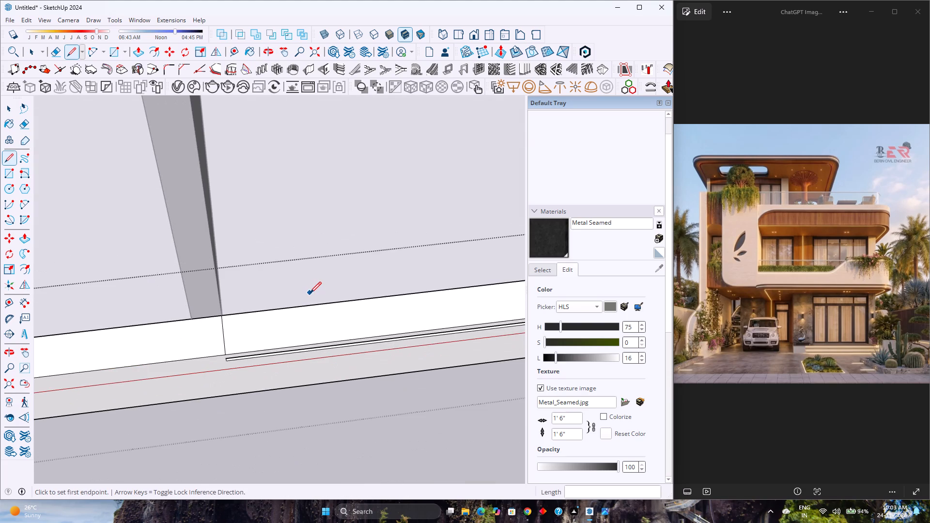
key(p)
scroll(164, 338, down, 1)
click(166, 338)
scroll(183, 287, down, 5)
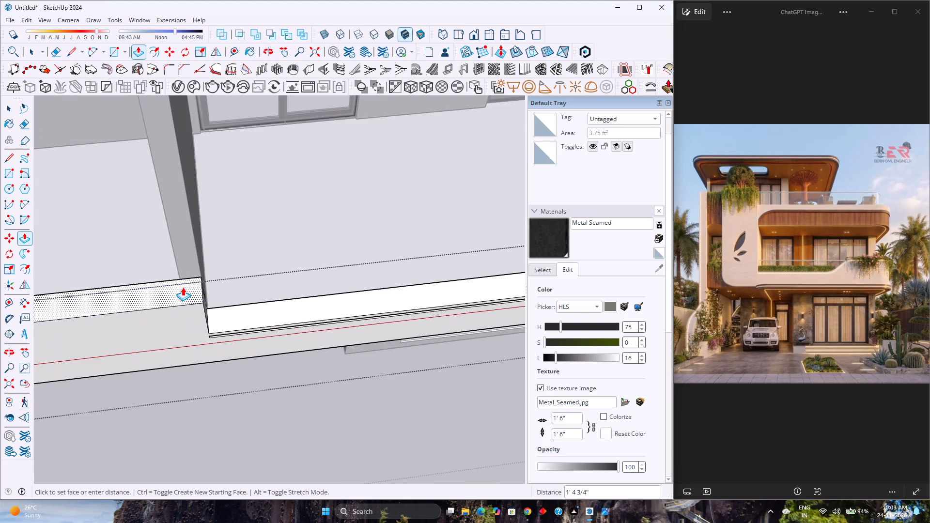
scroll(183, 287, down, 6)
shift+middle_drag(186, 278, 268, 399)
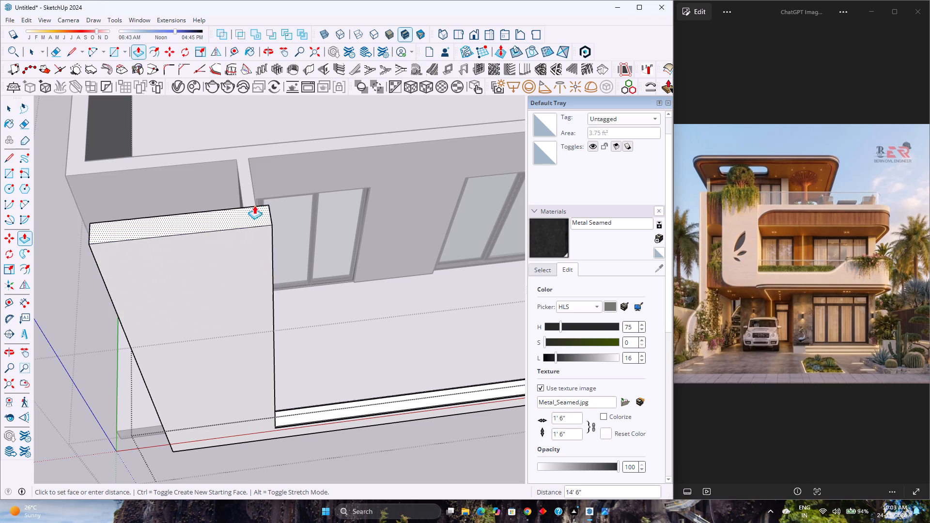
click(320, 147)
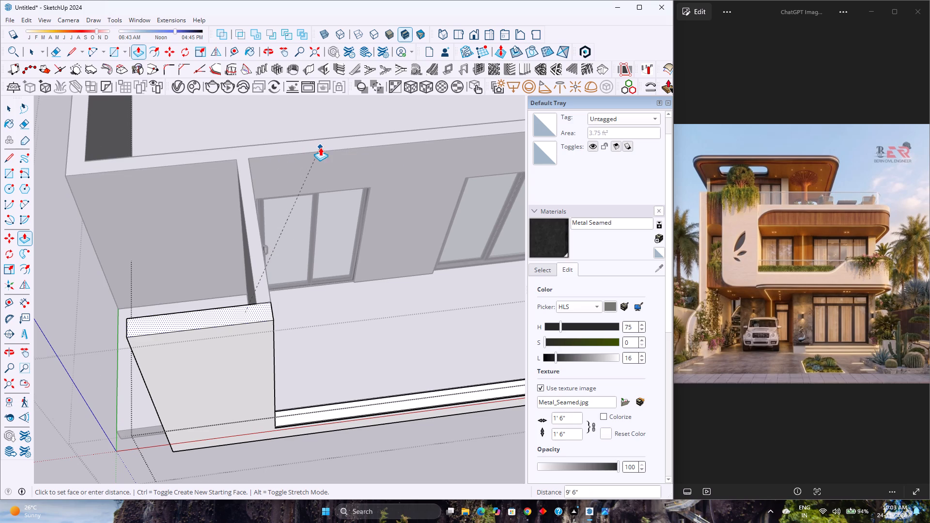
Examine the tall front panel and balcony parapet from above, in front and below.
scroll(231, 323, down, 2)
middle_drag(218, 371, 211, 247)
scroll(227, 312, down, 5)
middle_drag(220, 383, 216, 287)
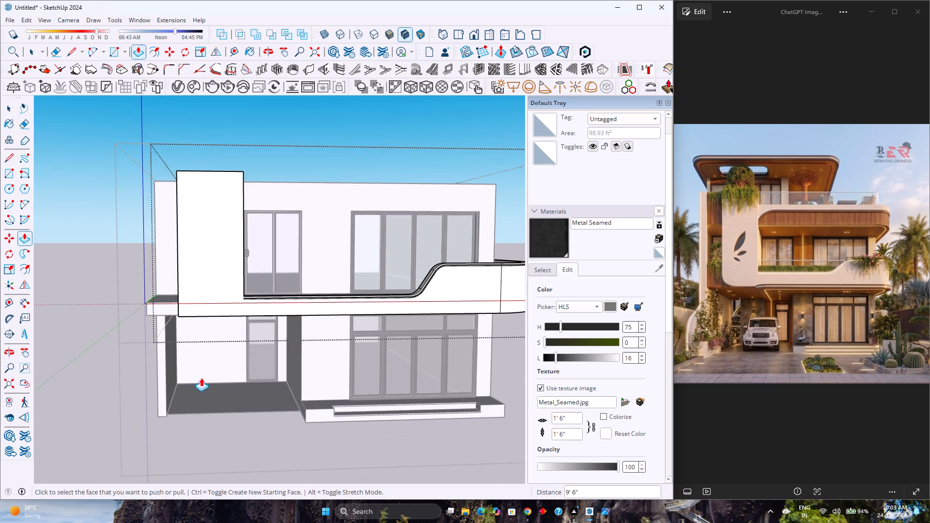
scroll(259, 234, up, 1)
scroll(218, 335, up, 3)
middle_drag(216, 333, 232, 286)
middle_drag(231, 290, 228, 299)
scroll(231, 291, down, 4)
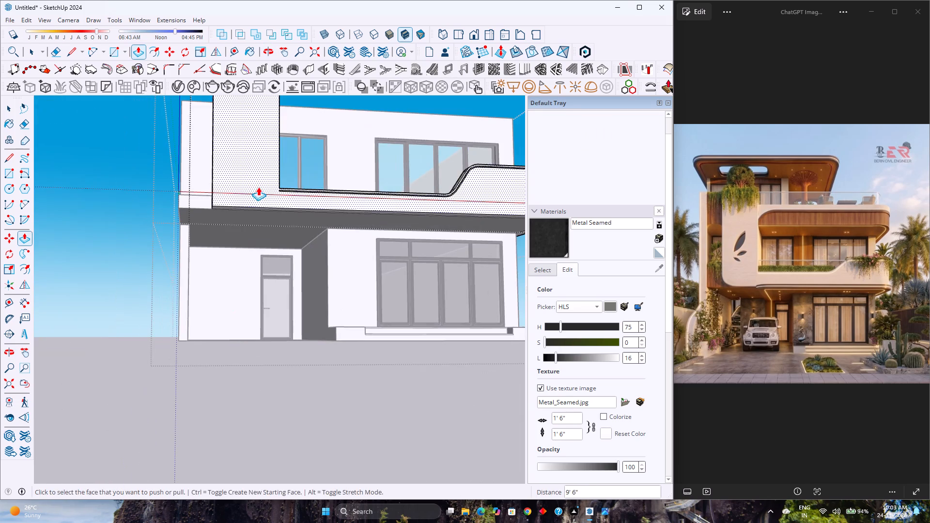
middle_drag(259, 182, 242, 292)
scroll(238, 301, up, 4)
middle_drag(224, 337, 212, 297)
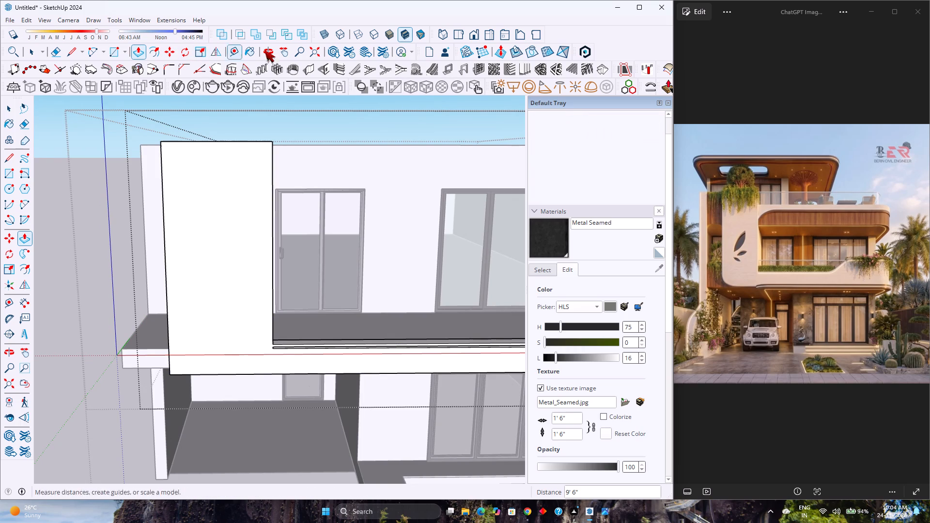
Place guides on the tall panel 2' above its bottom edge and 2' in from its outer vertical edge.
click(236, 55)
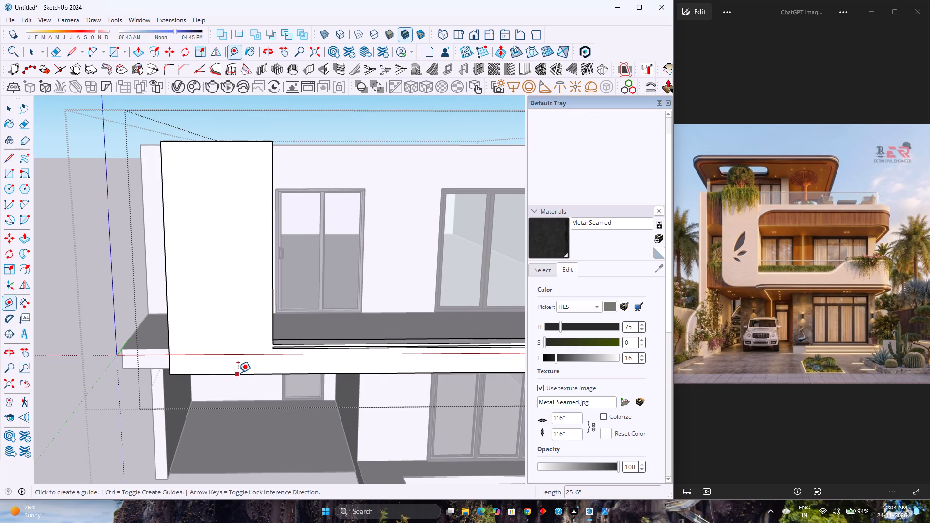
click(238, 373)
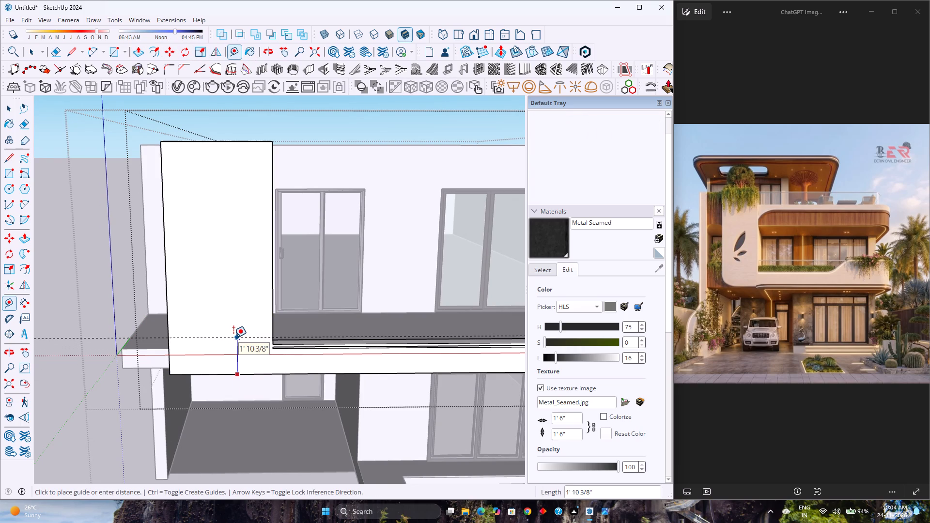
key(Up)
text(2')
key(Return)
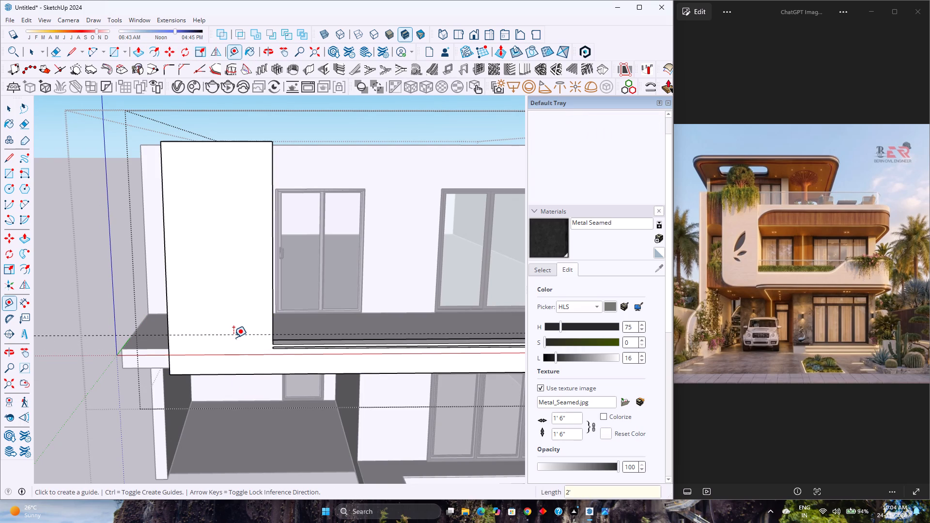
click(170, 360)
text(2')
key(Return)
Draw a tangent corner arc with a 2' radius between the guide intersections at the panel's lower outer corner.
scroll(201, 339, down, 2)
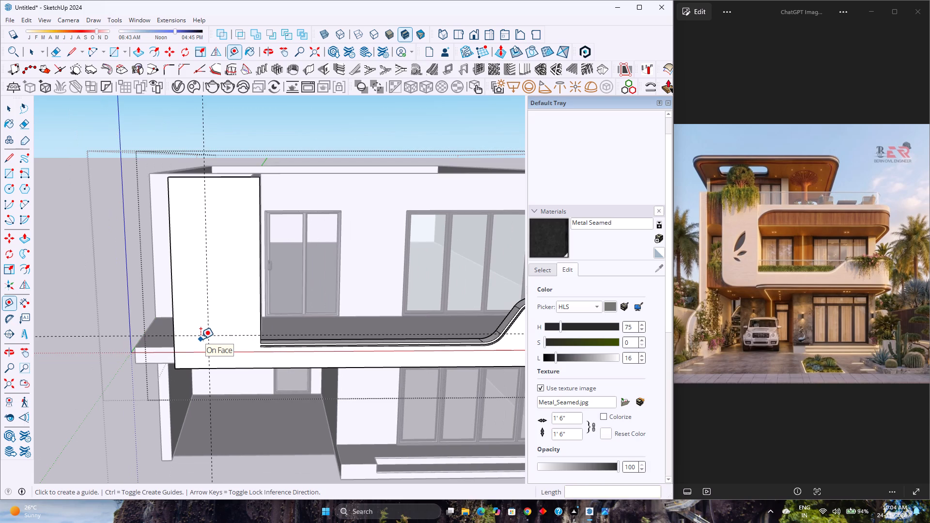
scroll(201, 339, up, 4)
scroll(201, 339, down, 4)
scroll(221, 327, up, 1)
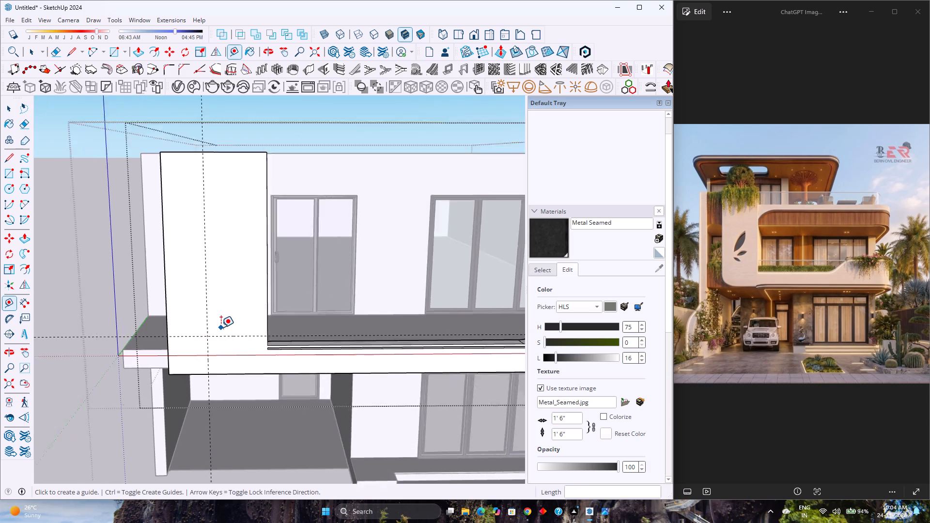
scroll(221, 327, up, 7)
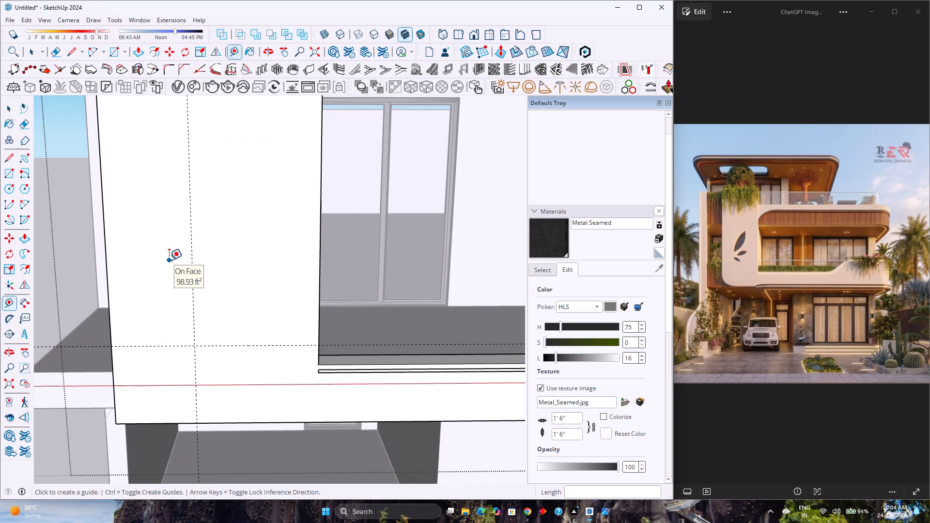
key(a)
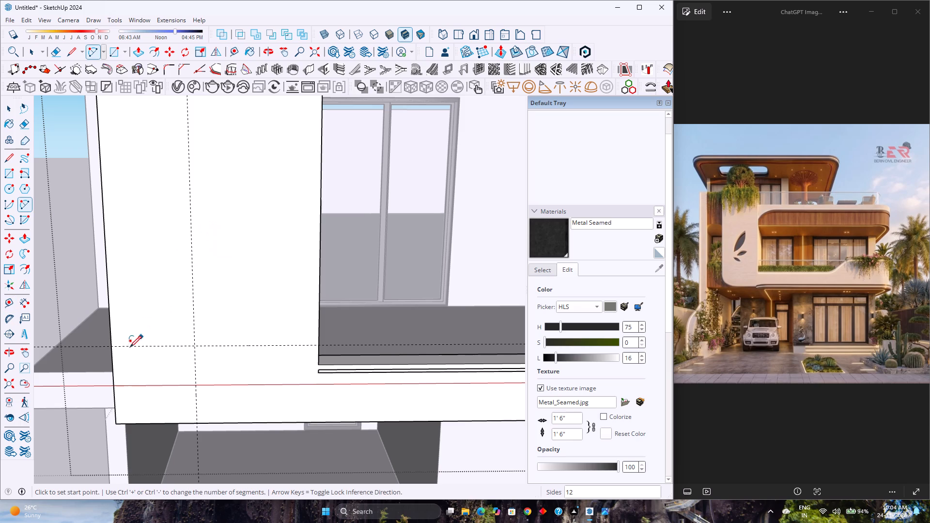
click(112, 347)
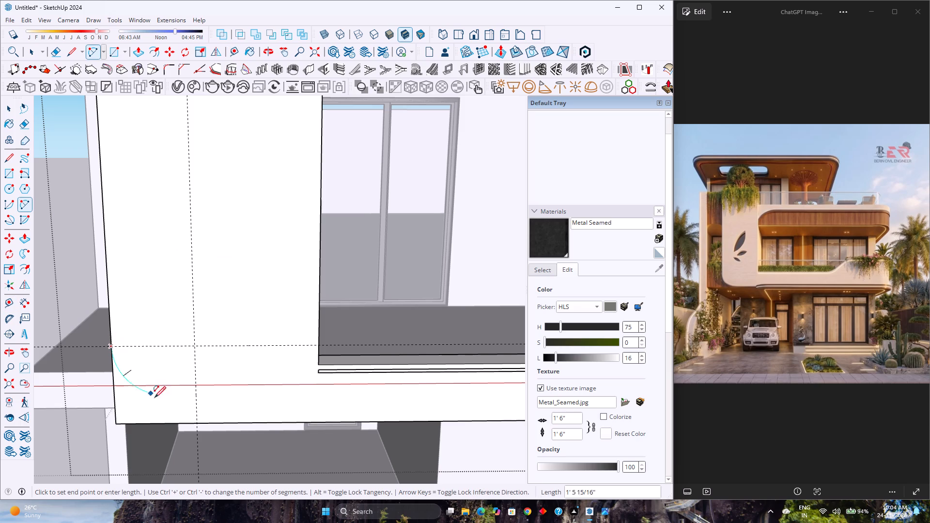
double_click(198, 424)
key(space)
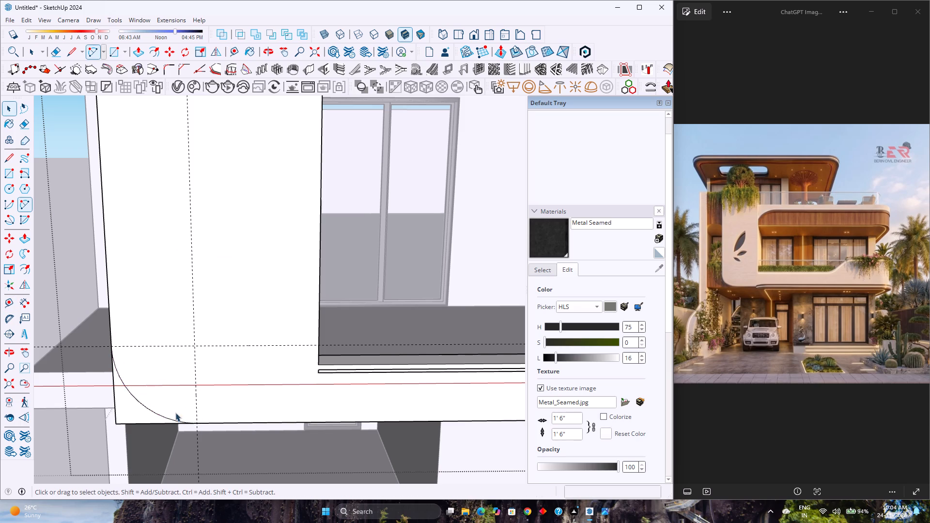
Set the corner arc's segment count to 160.
click(150, 411)
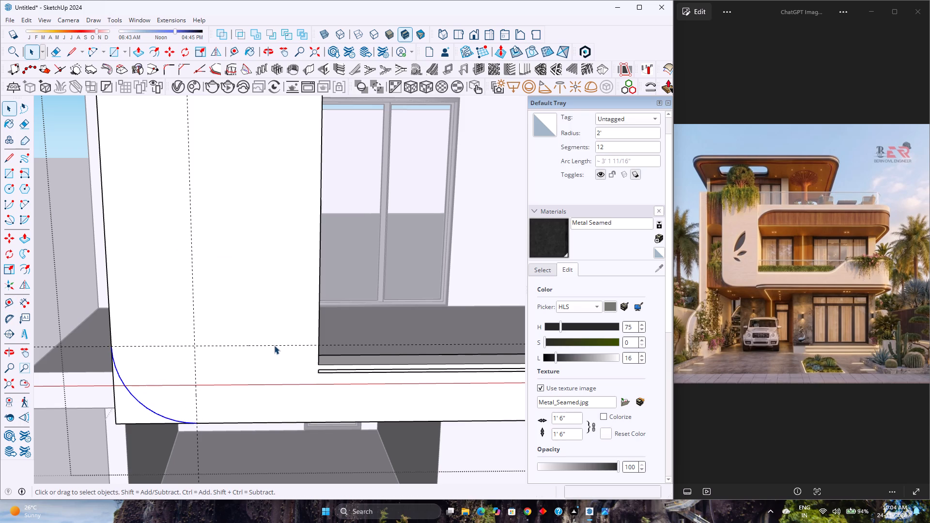
double_click(636, 149)
text(160)
key(Return)
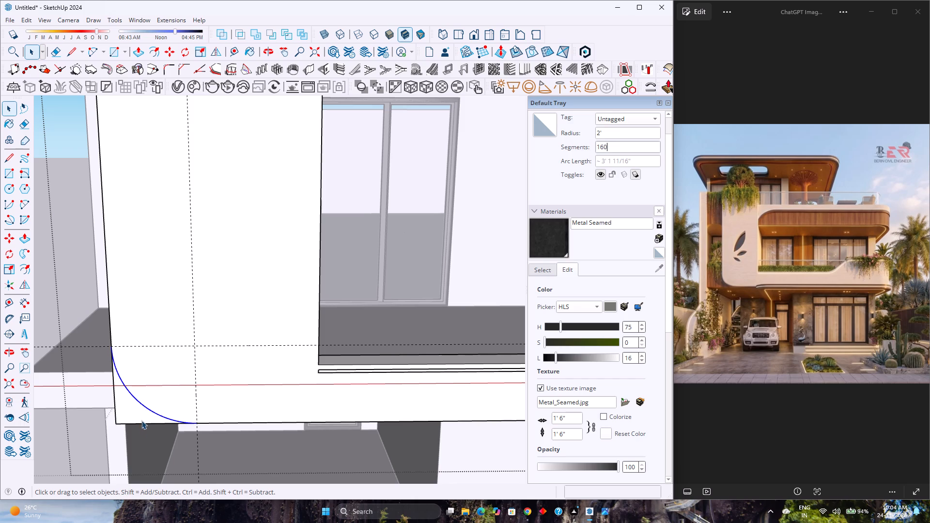
Push the corner piece outside the arc back 9" through the panel's thickness to round the lower corner.
click(142, 417)
key(p)
click(142, 417)
scroll(130, 414, up, 3)
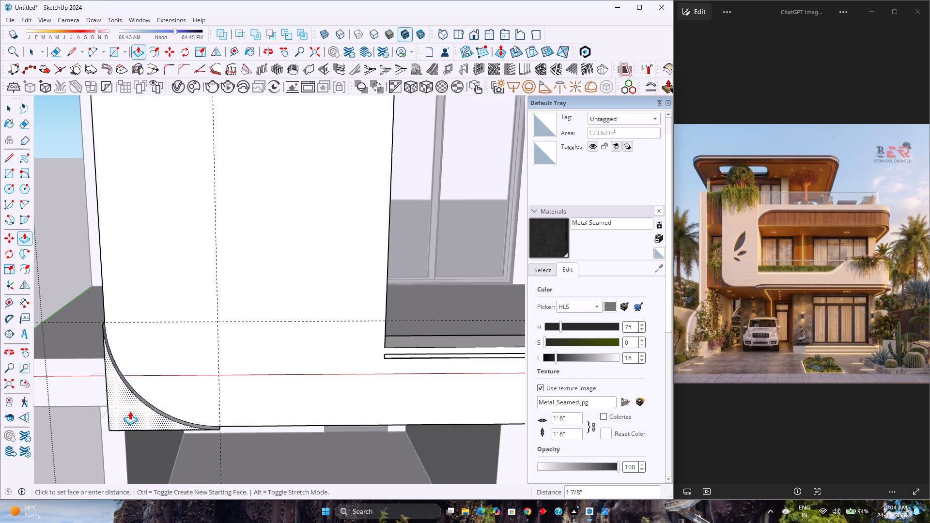
middle_drag(130, 410, 343, 383)
middle_click(343, 383)
click(96, 395)
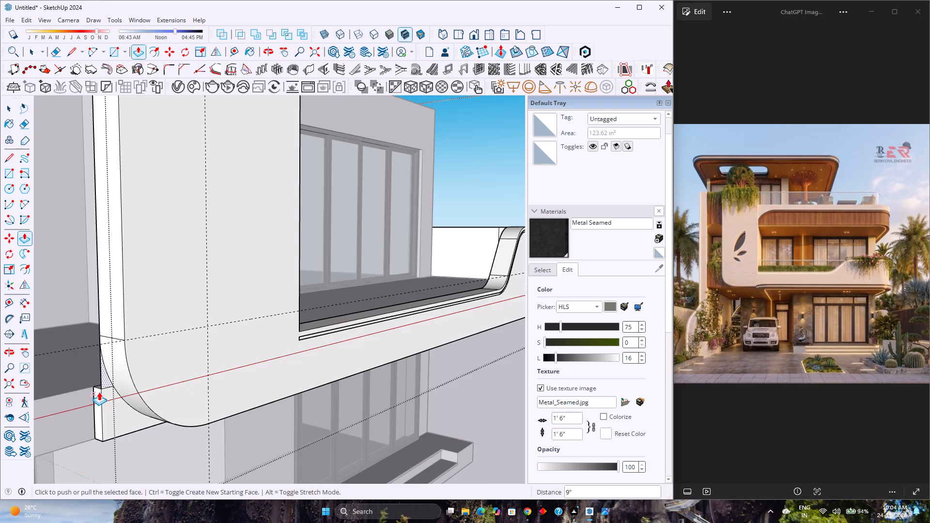
Examine the panel's rounded lower corner and the slab end projecting behind it.
scroll(105, 386, up, 8)
middle_drag(107, 392, 159, 370)
scroll(159, 370, down, 4)
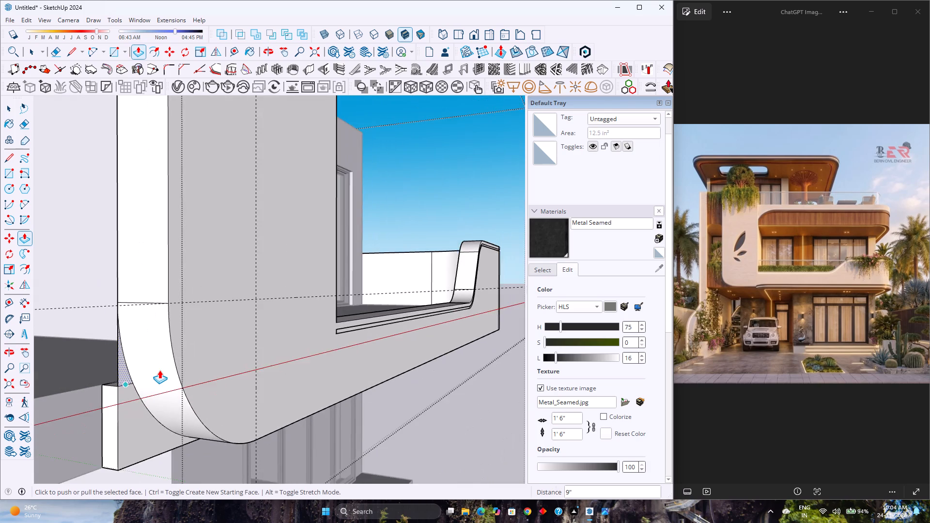
scroll(159, 370, down, 4)
middle_drag(148, 376, 3, 412)
middle_click(2, 412)
scroll(208, 377, down, 6)
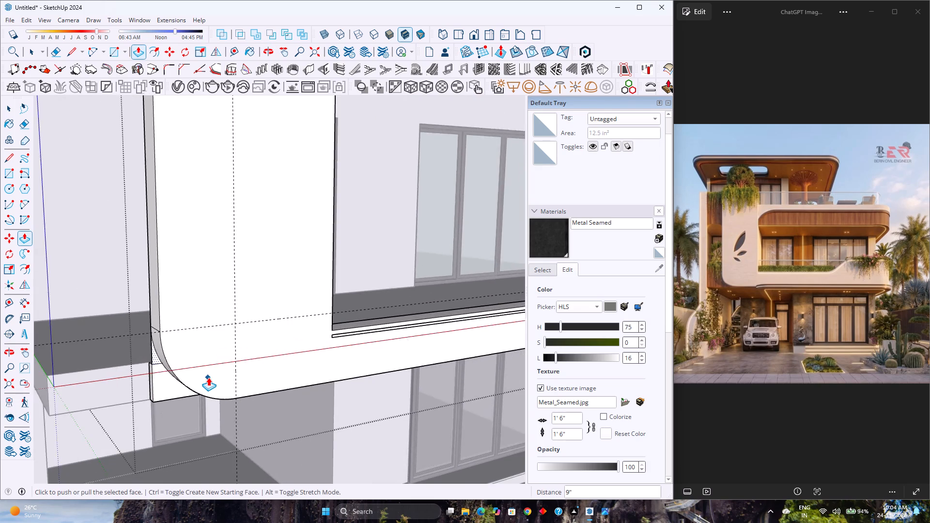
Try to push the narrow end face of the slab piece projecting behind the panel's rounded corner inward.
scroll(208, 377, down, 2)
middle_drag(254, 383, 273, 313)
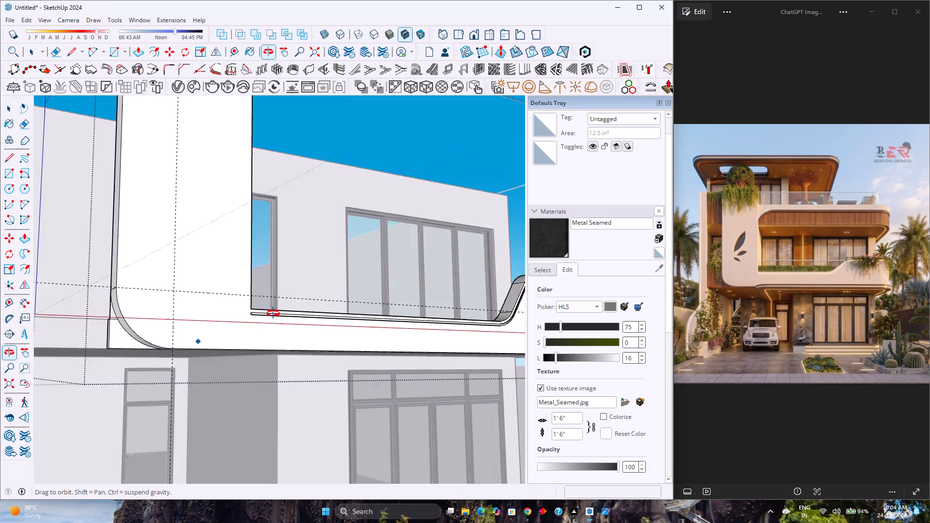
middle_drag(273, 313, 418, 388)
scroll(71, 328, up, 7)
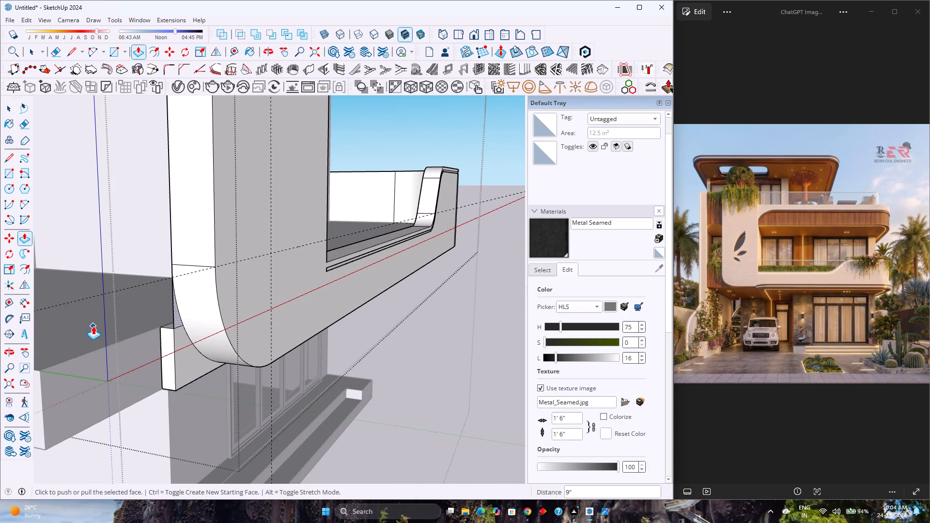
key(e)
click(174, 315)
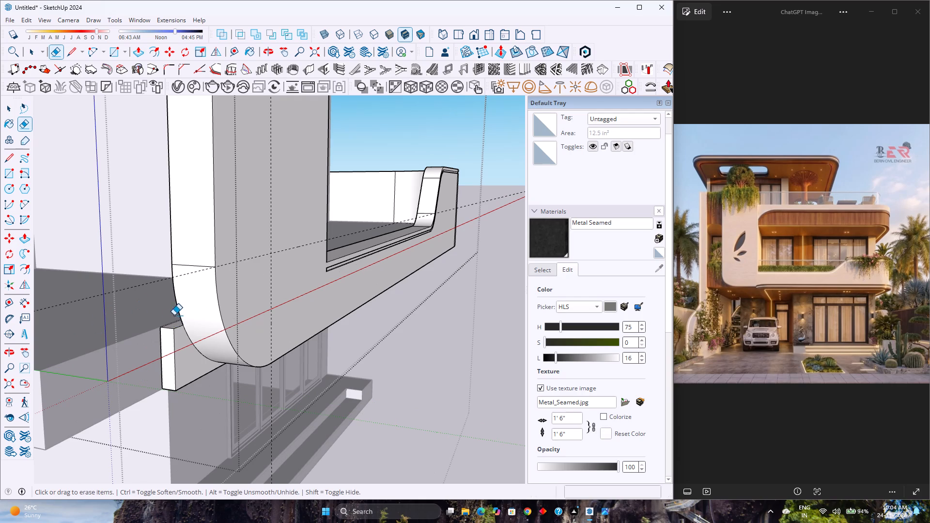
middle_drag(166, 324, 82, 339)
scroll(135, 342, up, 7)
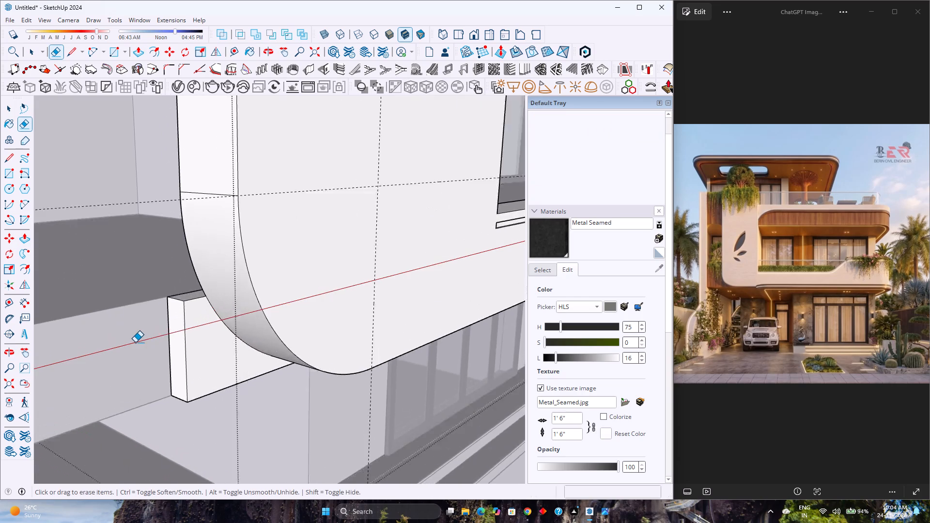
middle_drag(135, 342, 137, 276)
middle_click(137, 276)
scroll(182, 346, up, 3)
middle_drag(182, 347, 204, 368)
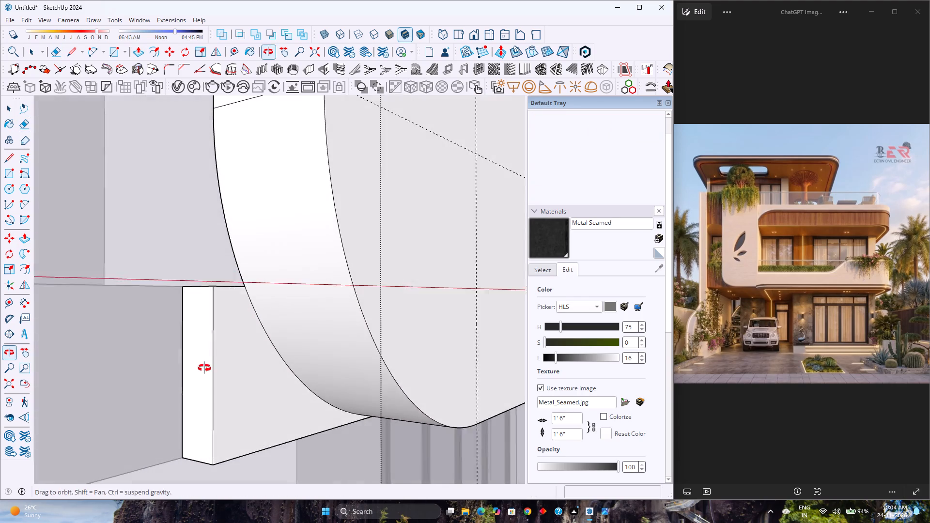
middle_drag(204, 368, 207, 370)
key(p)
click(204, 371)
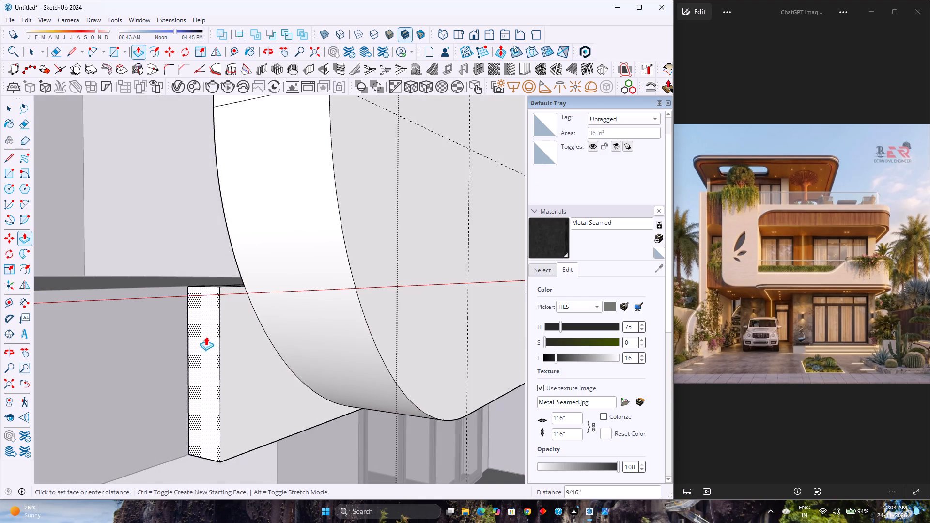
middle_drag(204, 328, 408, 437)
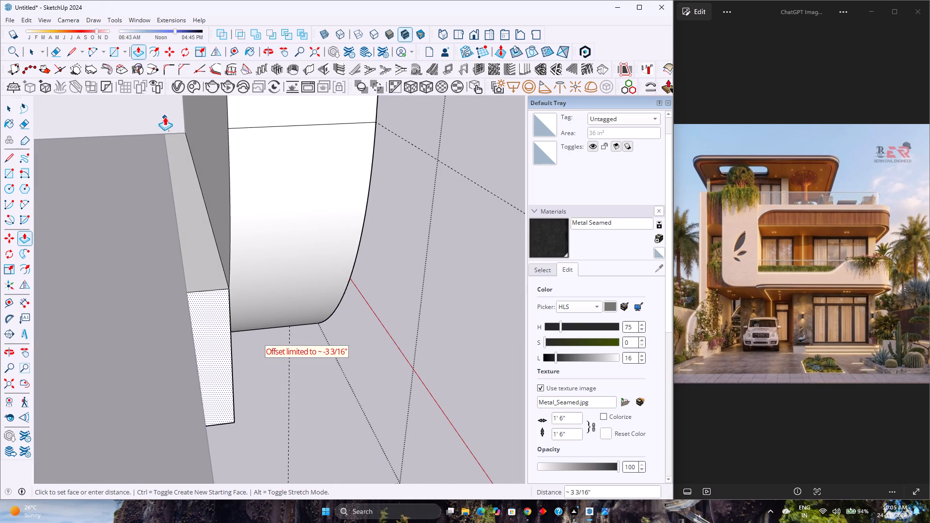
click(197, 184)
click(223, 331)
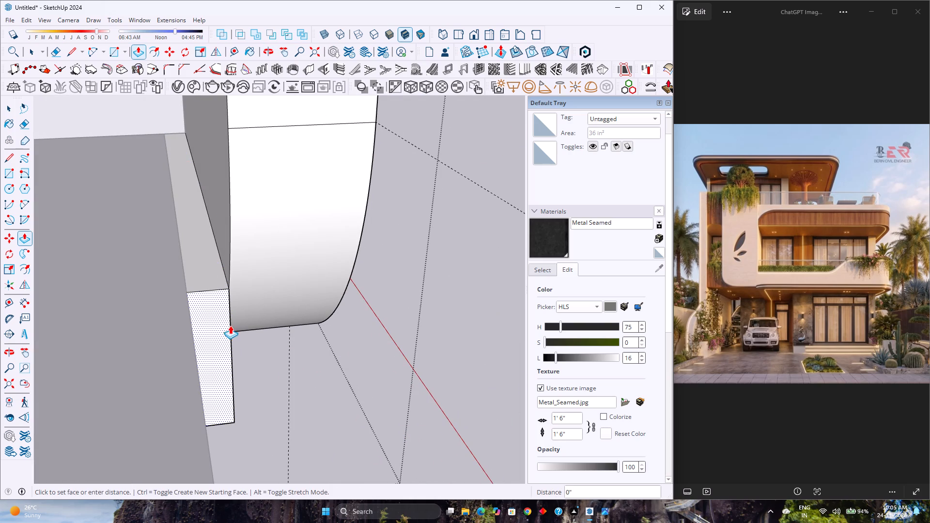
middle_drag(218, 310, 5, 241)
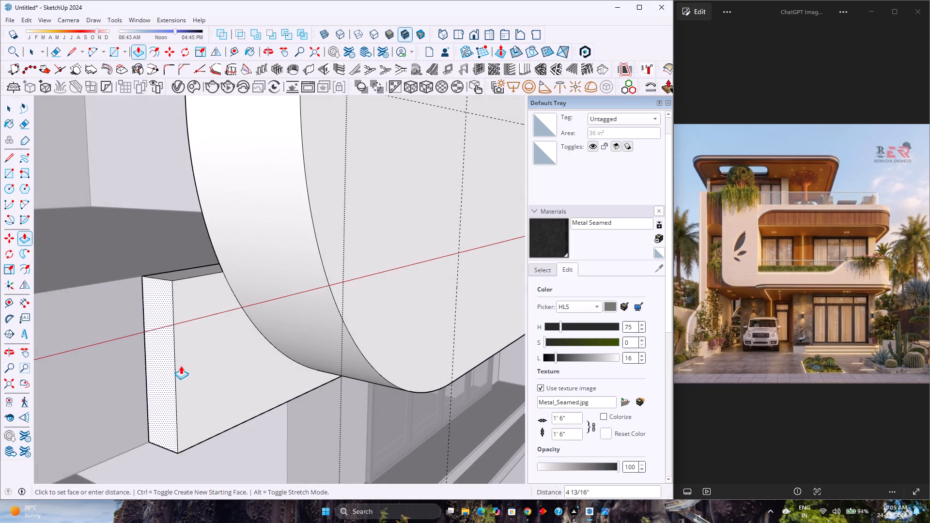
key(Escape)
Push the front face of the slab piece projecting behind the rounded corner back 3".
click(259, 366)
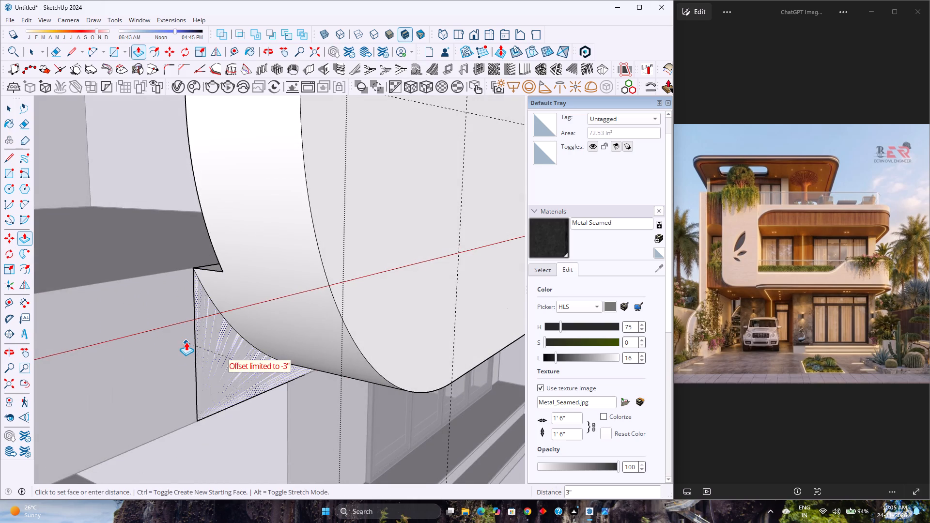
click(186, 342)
Examine the rounded panel corner, the slab end behind it and the balcony from the front, above and below.
middle_drag(180, 334, 395, 418)
scroll(194, 316, down, 1)
middle_drag(306, 352, 105, 300)
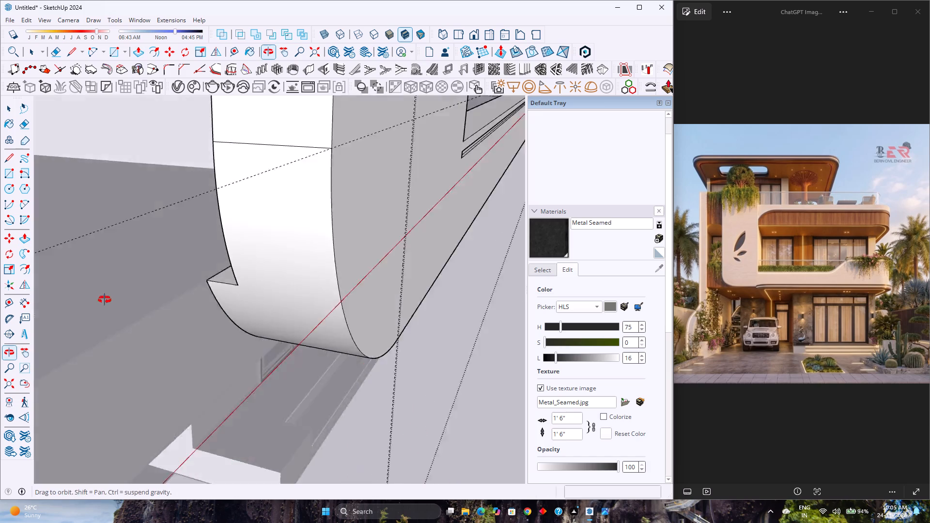
middle_click(77, 289)
middle_drag(105, 300, 81, 291)
scroll(114, 280, down, 3)
middle_drag(289, 350, 81, 272)
middle_click(79, 271)
scroll(102, 270, down, 9)
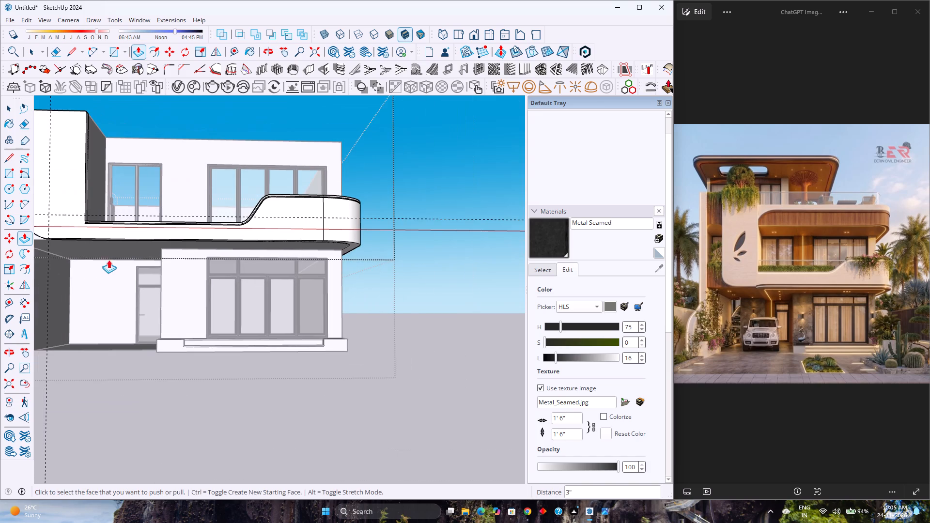
scroll(108, 234, up, 7)
shift+middle_drag(105, 236, 364, 272)
scroll(241, 254, up, 7)
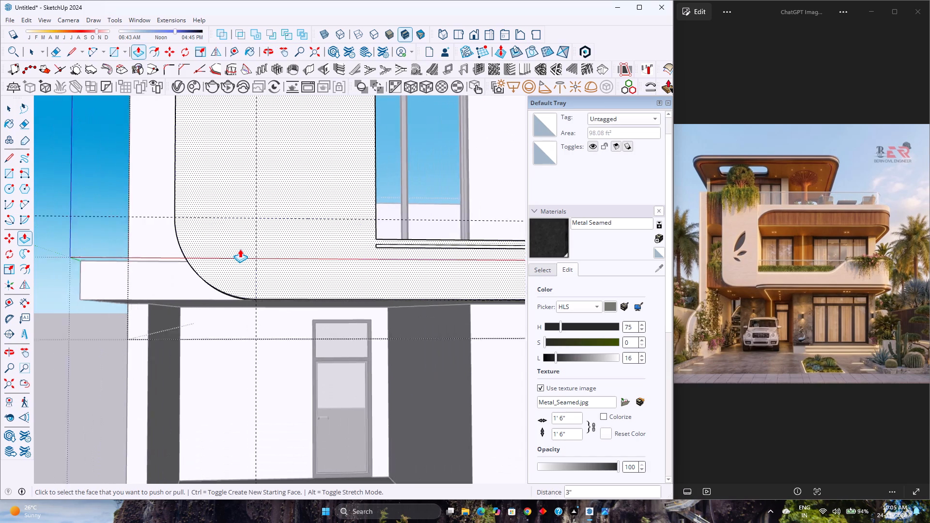
key(space)
scroll(186, 286, down, 1)
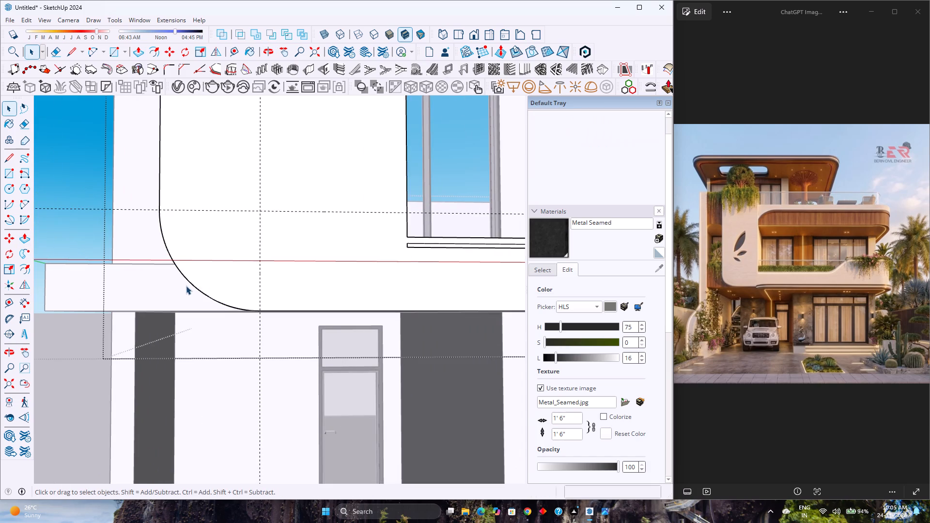
scroll(186, 286, down, 6)
middle_drag(204, 232, 247, 400)
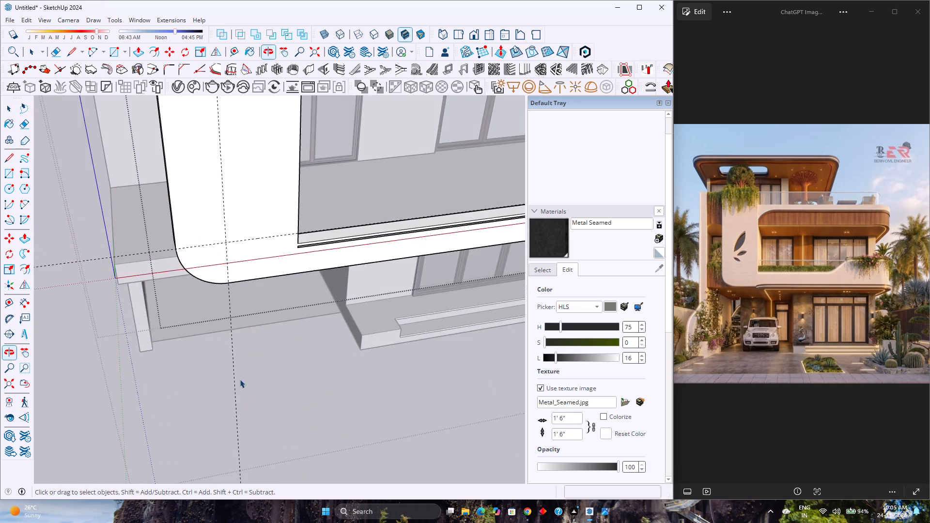
scroll(218, 314, down, 6)
scroll(216, 193, up, 2)
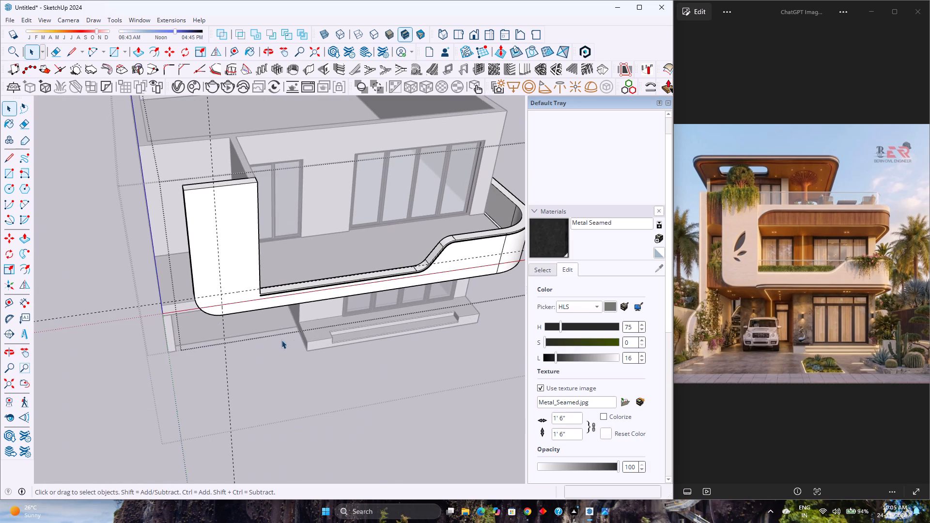
middle_drag(291, 339, 158, 223)
scroll(167, 217, down, 3)
middle_drag(209, 223, 225, 108)
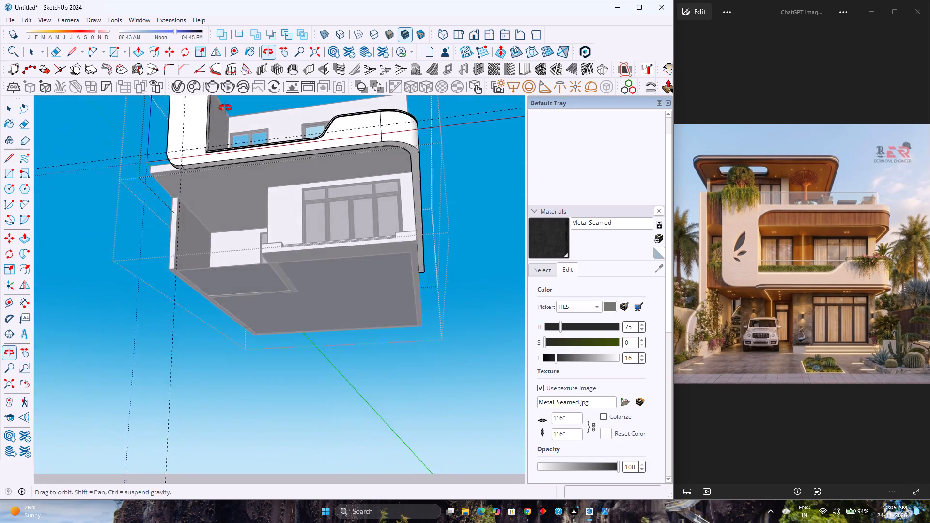
middle_drag(225, 108, 100, 261)
middle_click(100, 261)
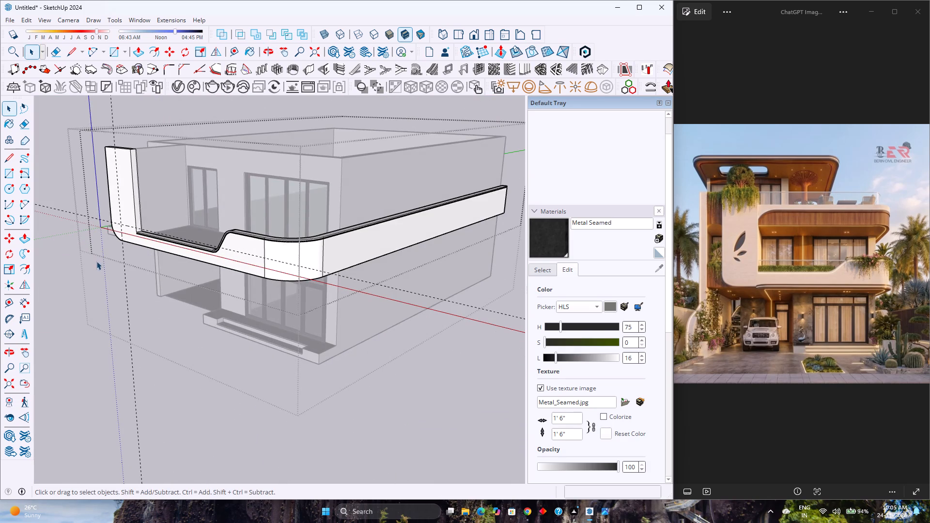
scroll(182, 302, up, 2)
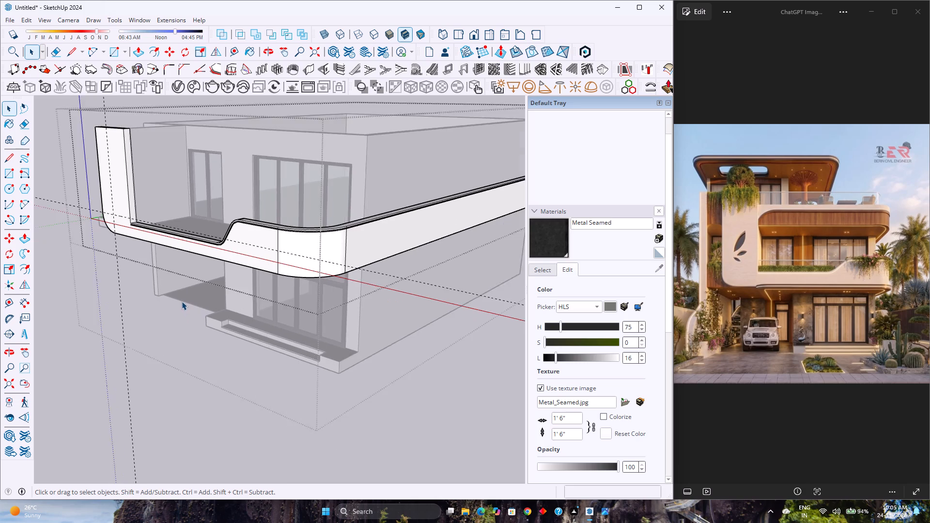
scroll(181, 298, down, 2)
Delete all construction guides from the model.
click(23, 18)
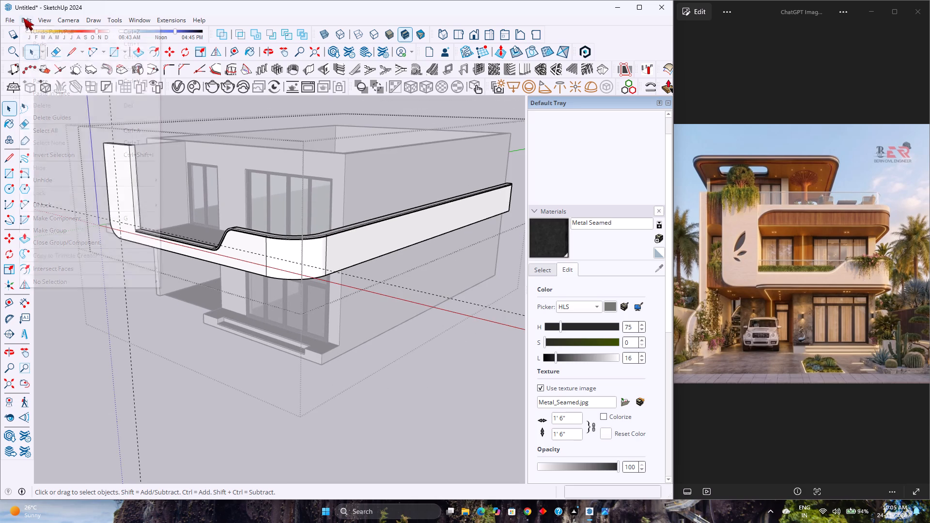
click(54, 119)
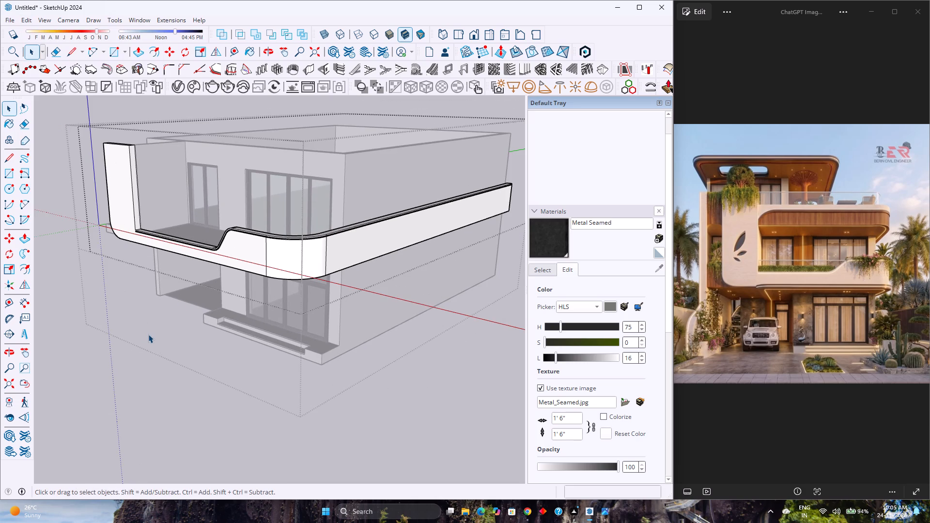
Examine the tall front panel, its rounded lower corner and its junction with the S-curved parapet up close.
scroll(227, 389, down, 4)
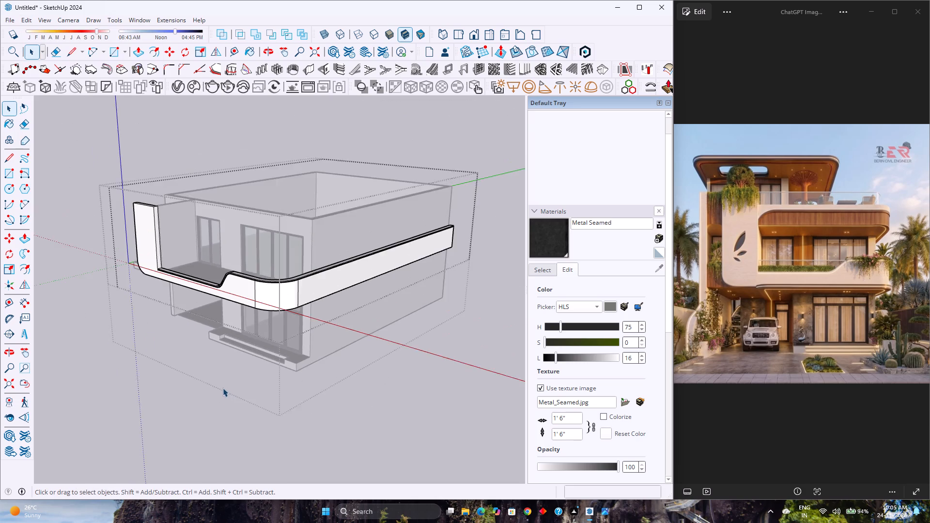
scroll(223, 388, up, 2)
scroll(140, 227, up, 1)
scroll(145, 175, up, 6)
middle_drag(139, 177, 157, 200)
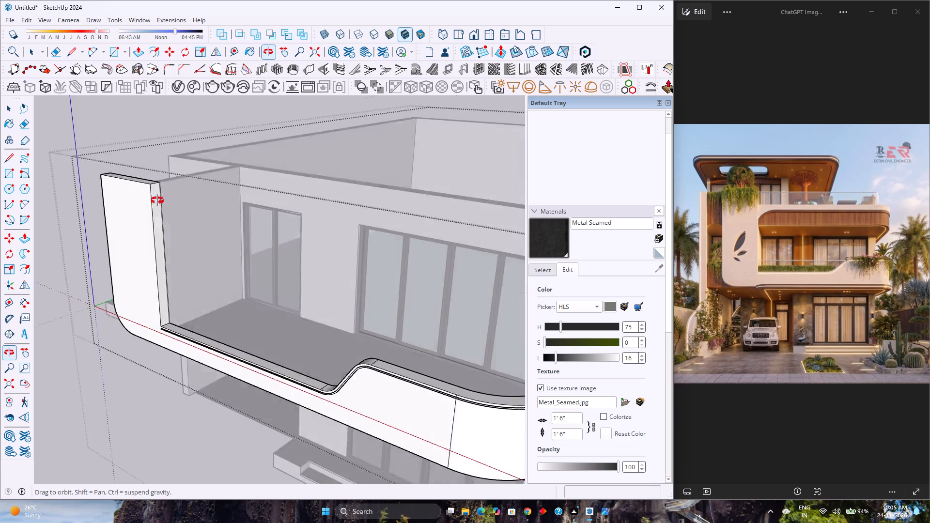
middle_drag(157, 200, 195, 364)
middle_click(195, 364)
middle_drag(182, 369, 170, 369)
middle_drag(156, 363, 121, 318)
middle_click(120, 317)
scroll(133, 285, down, 4)
middle_drag(155, 387, 266, 234)
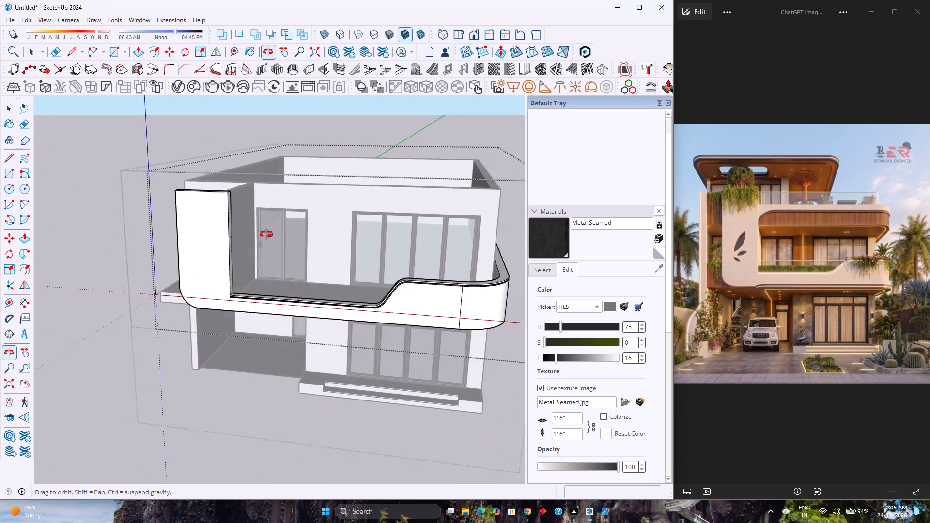
middle_drag(266, 234, 268, 233)
middle_click(268, 233)
scroll(353, 326, up, 4)
middle_drag(340, 325, 331, 328)
middle_drag(326, 330, 407, 346)
middle_click(407, 346)
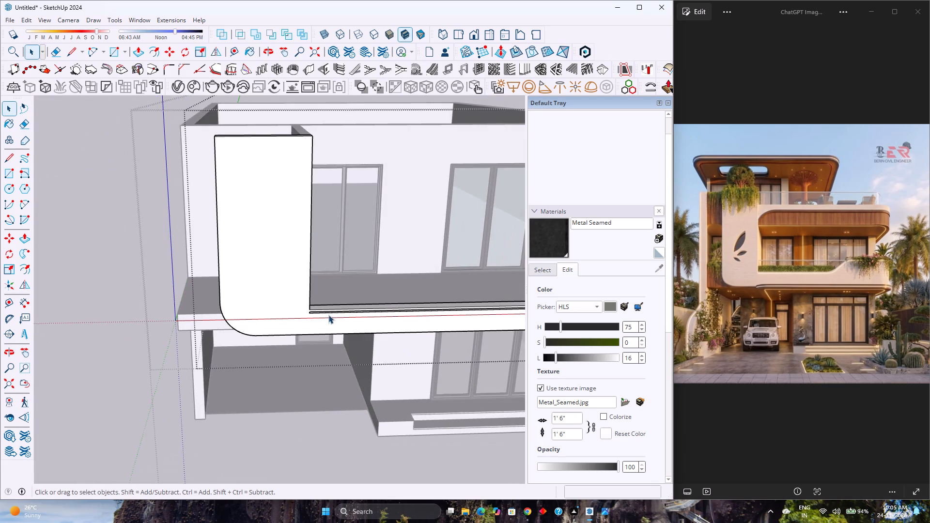
scroll(328, 314, down, 2)
scroll(433, 317, up, 2)
middle_drag(433, 317, 283, 316)
scroll(283, 316, up, 4)
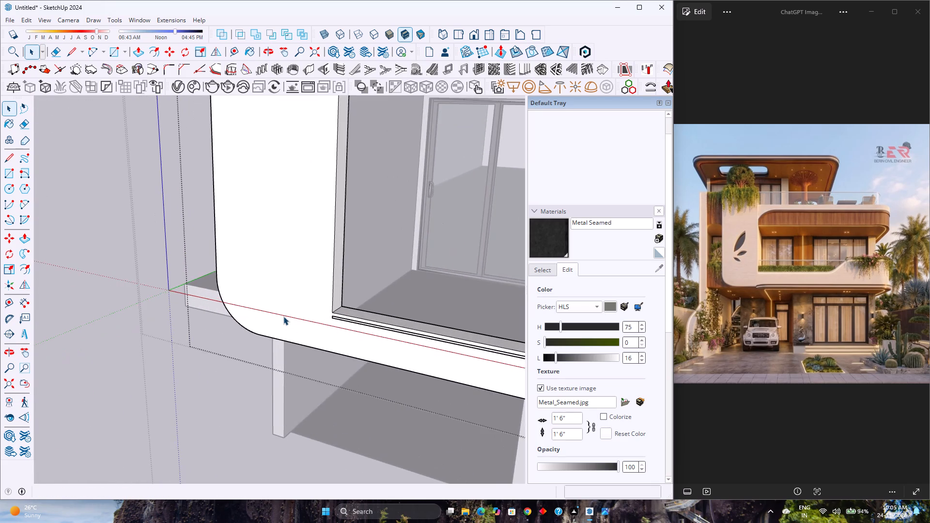
middle_drag(287, 317, 118, 274)
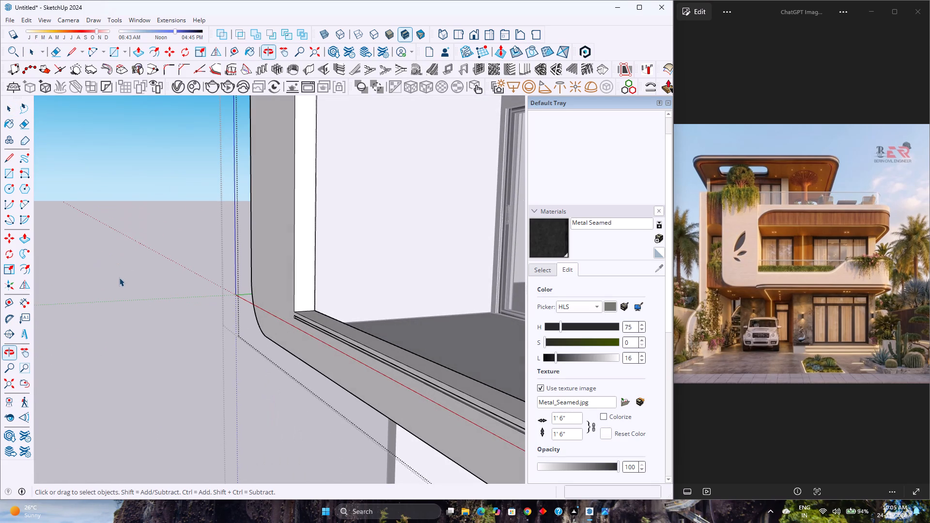
scroll(221, 319, down, 7)
scroll(199, 319, up, 3)
scroll(199, 319, down, 9)
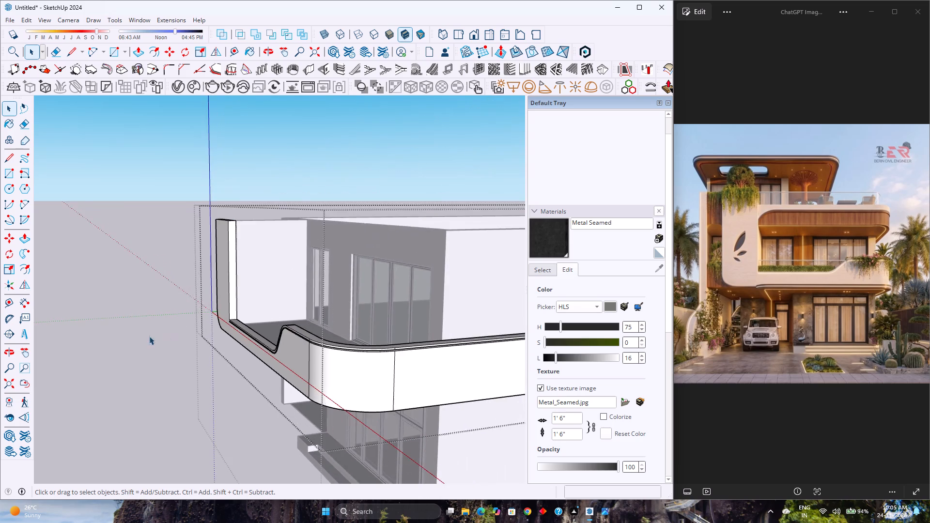
Examine the whole front facade and the slab edge beneath the rounded panel from below and above.
middle_drag(149, 336, 374, 223)
middle_click(373, 223)
scroll(215, 305, down, 5)
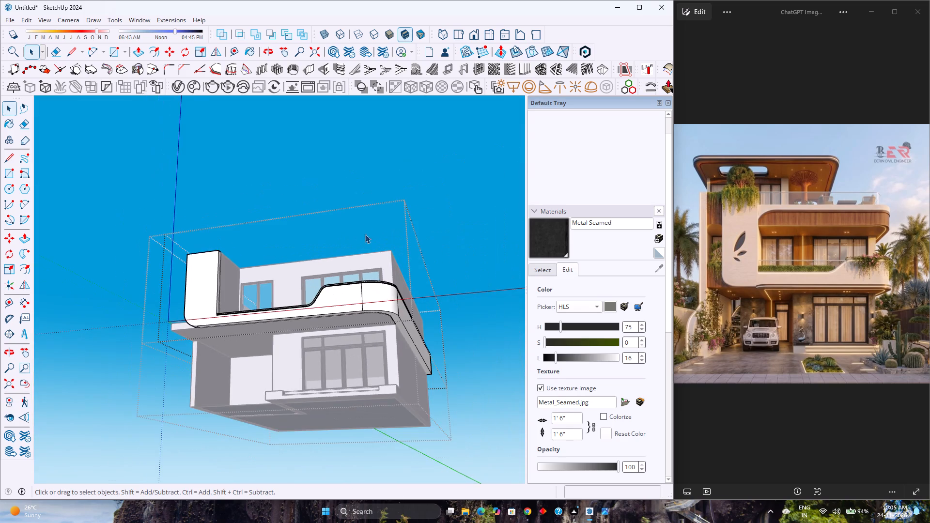
middle_drag(372, 230, 448, 226)
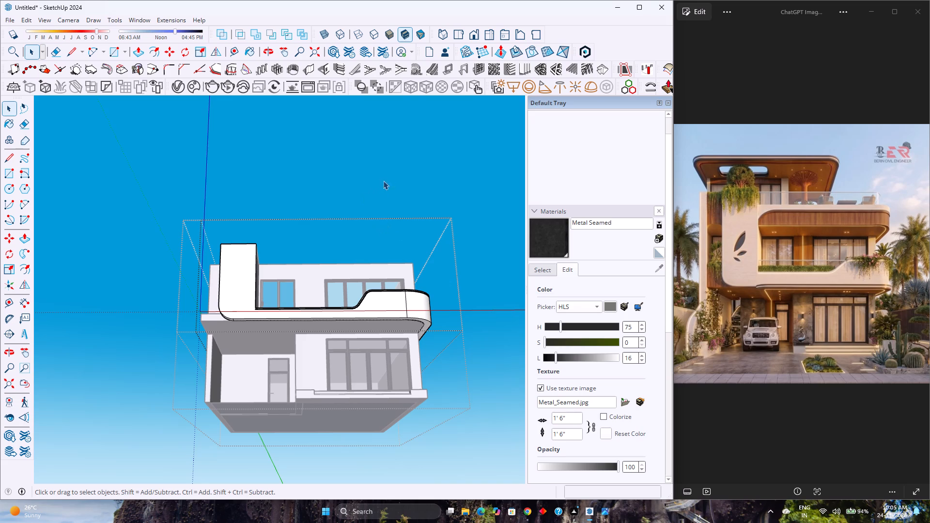
scroll(265, 287, up, 3)
scroll(244, 273, down, 1)
scroll(244, 273, up, 1)
middle_drag(244, 273, 236, 363)
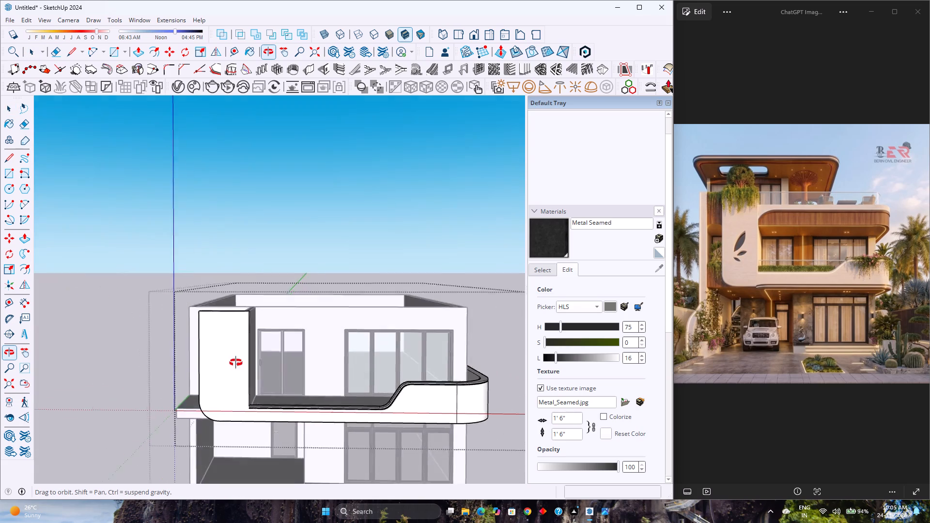
middle_drag(236, 363, 237, 361)
scroll(237, 340, down, 4)
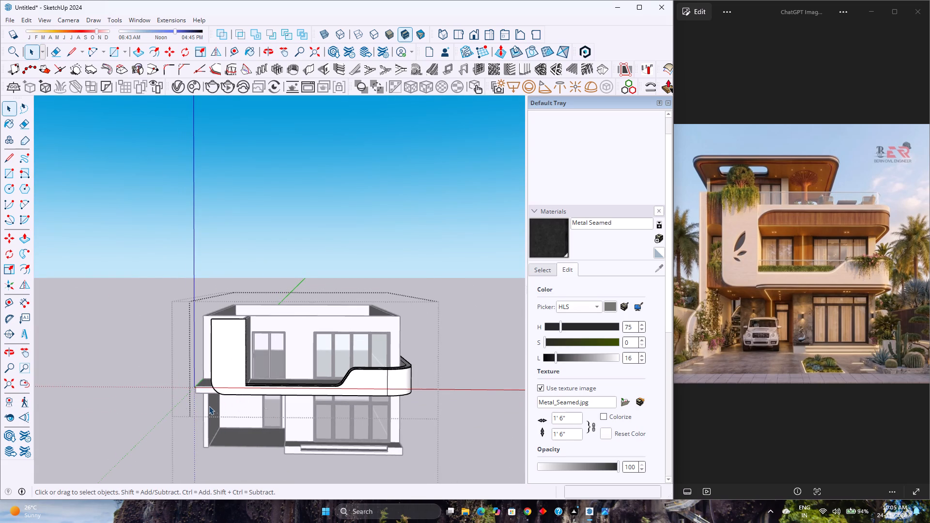
scroll(208, 406, up, 7)
middle_drag(209, 376, 211, 390)
scroll(210, 380, down, 3)
middle_drag(215, 370, 217, 263)
middle_click(217, 263)
scroll(267, 216, up, 3)
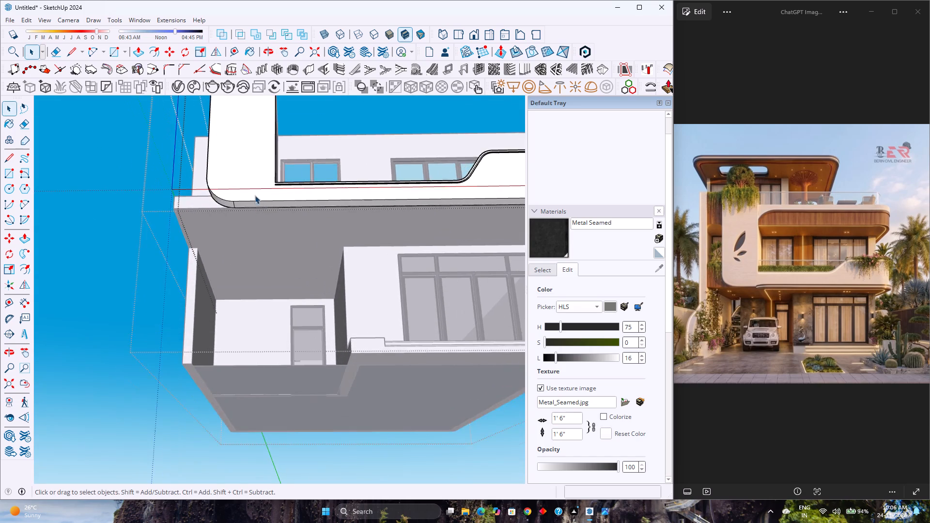
scroll(255, 195, up, 1)
middle_drag(259, 197, 236, 394)
middle_click(235, 394)
scroll(217, 272, down, 8)
scroll(213, 215, up, 2)
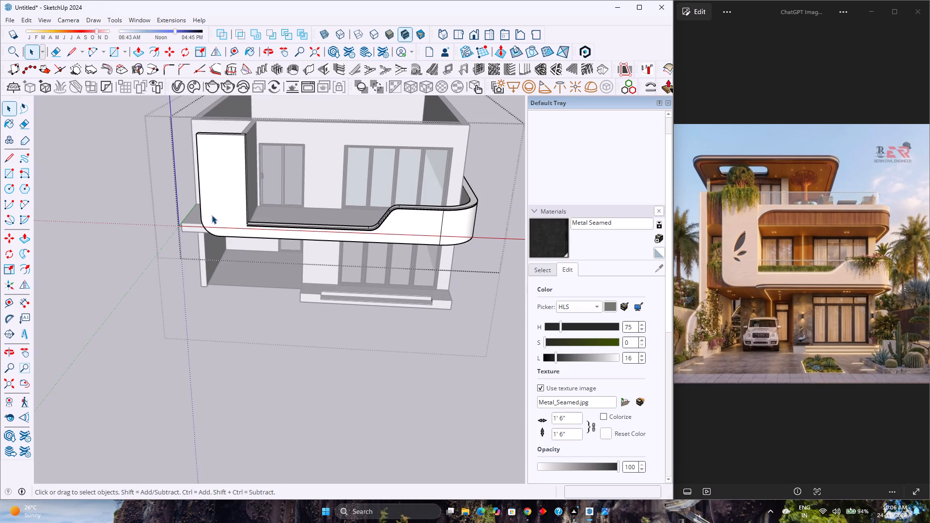
Undo the guide deletion and the push operations that trimmed the slab piece and the panel's lower corner outside the arc.
key(ctrl+z)
key(ctrl+z)
key(ctrl+z)
key(ctrl+z)
key(ctrl+z)
key(ctrl+z)
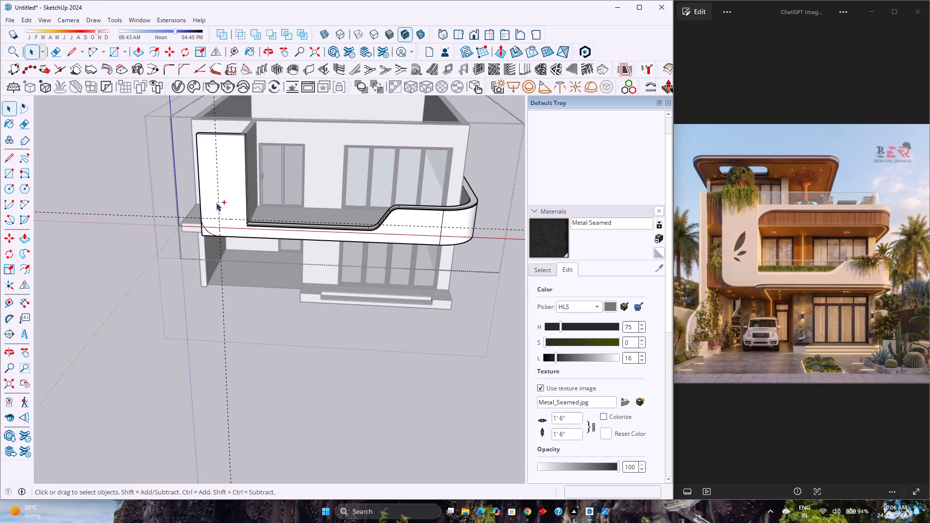
Undo the earlier corner arc and the guides on the tall front panel.
key(ctrl+z)
ctrl+scroll(217, 200, up, 5)
middle_drag(216, 200, 335, 347)
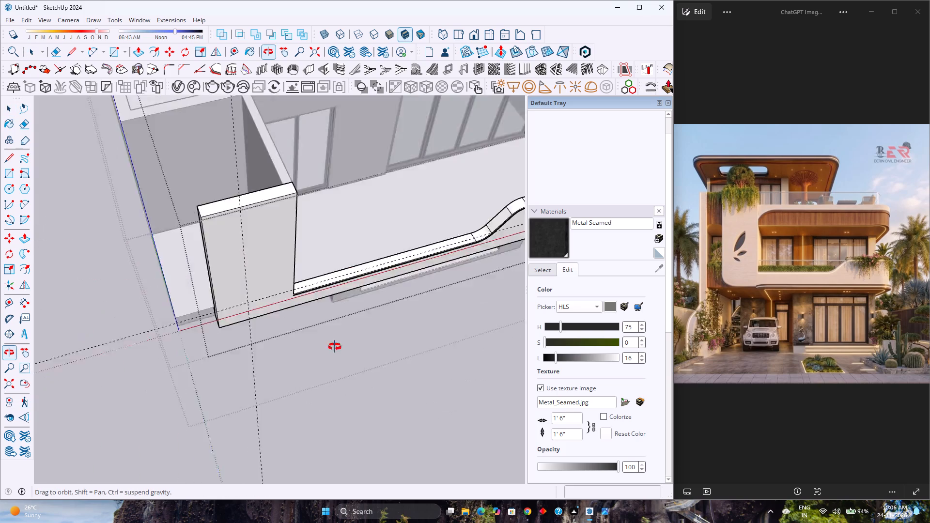
middle_drag(335, 347, 420, 379)
key(ctrl+z)
key(ctrl+z)
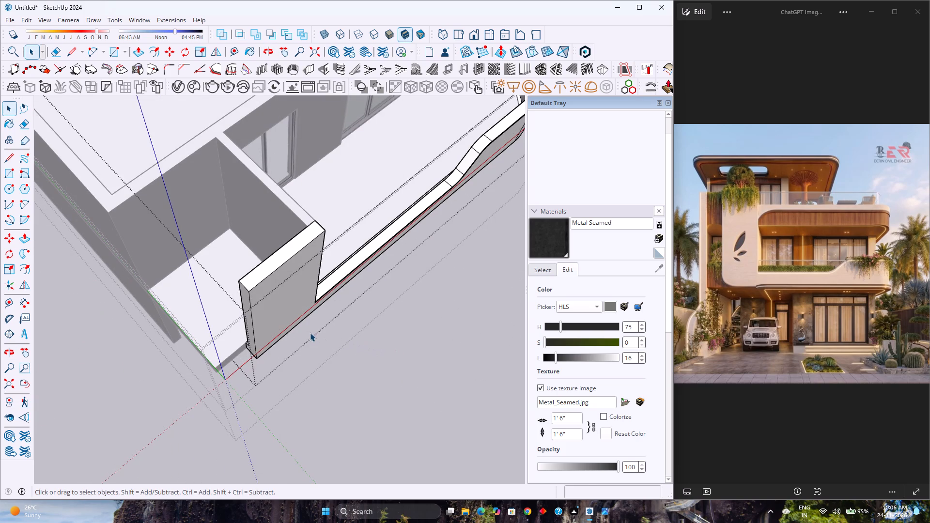
Push the tall front panel's outer side face inward 9" to narrow the panel.
key(p)
scroll(267, 341, up, 6)
click(251, 345)
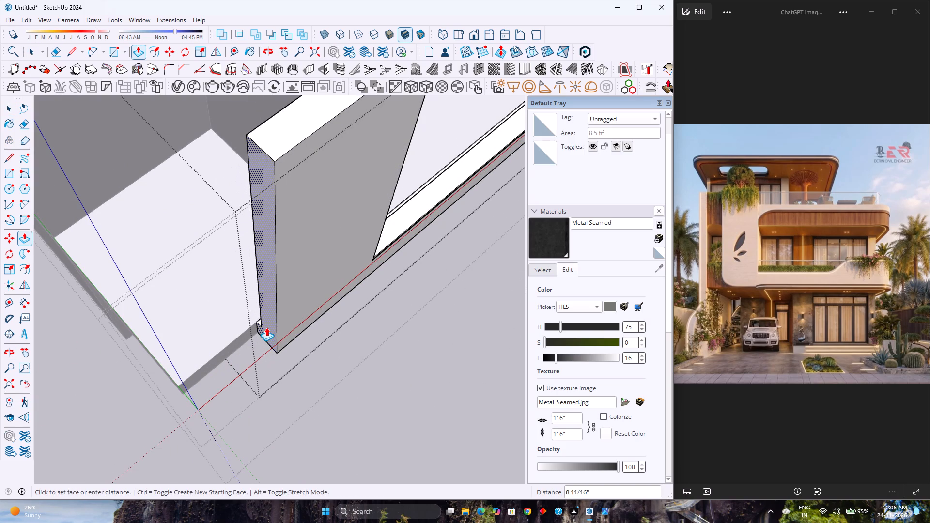
key(9)
key(Return)
Pull the tall panel's outer side face back outward 3".
middle_drag(288, 354, 186, 320)
middle_click(186, 320)
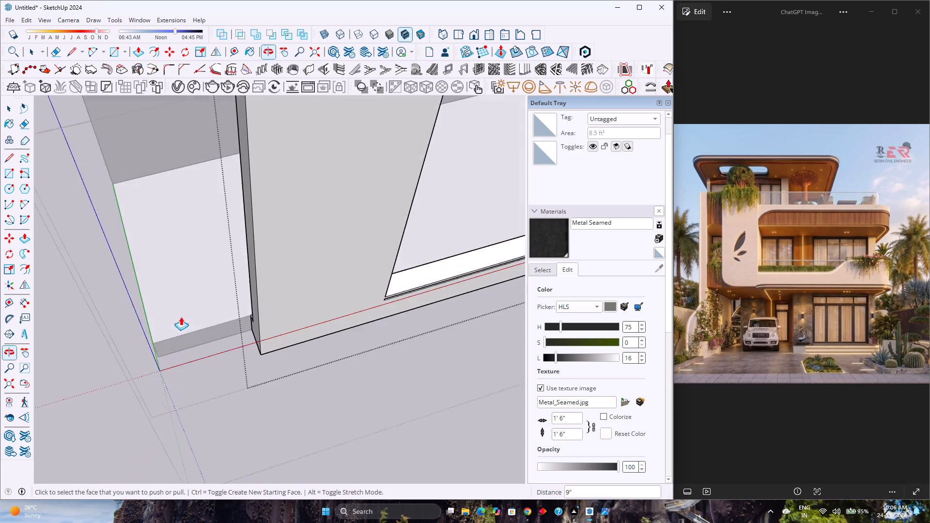
scroll(175, 305, down, 4)
middle_drag(304, 372, 166, 265)
scroll(167, 253, down, 4)
middle_drag(217, 314, 236, 257)
scroll(258, 245, down, 1)
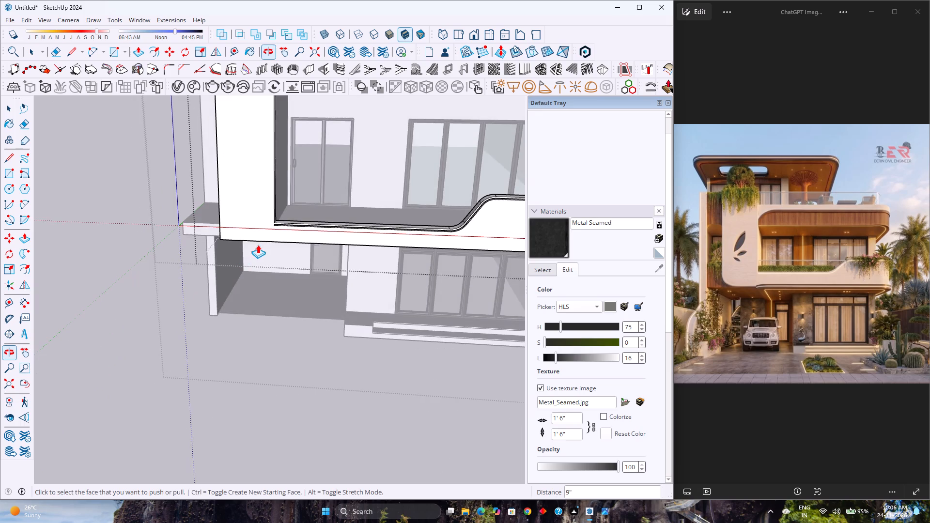
scroll(258, 245, up, 3)
middle_drag(258, 245, 333, 205)
scroll(382, 146, up, 6)
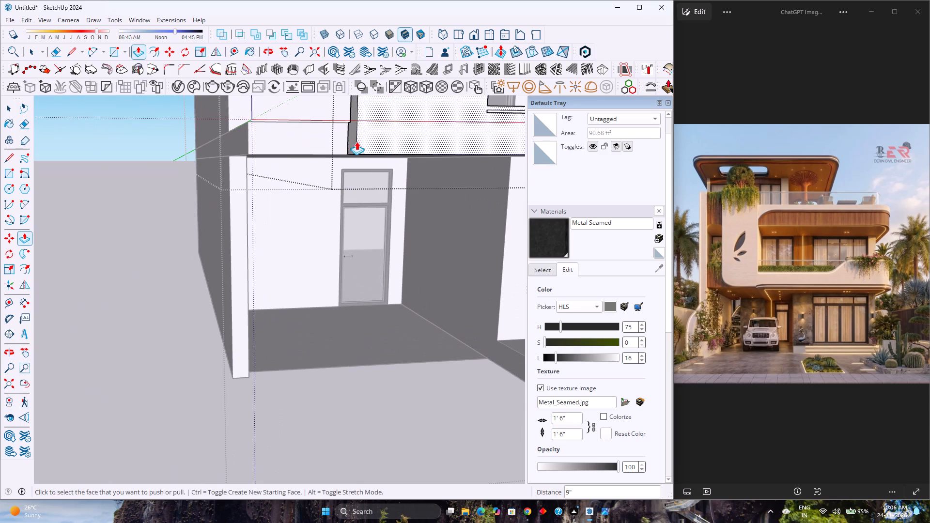
click(354, 144)
key(3)
key(Return)
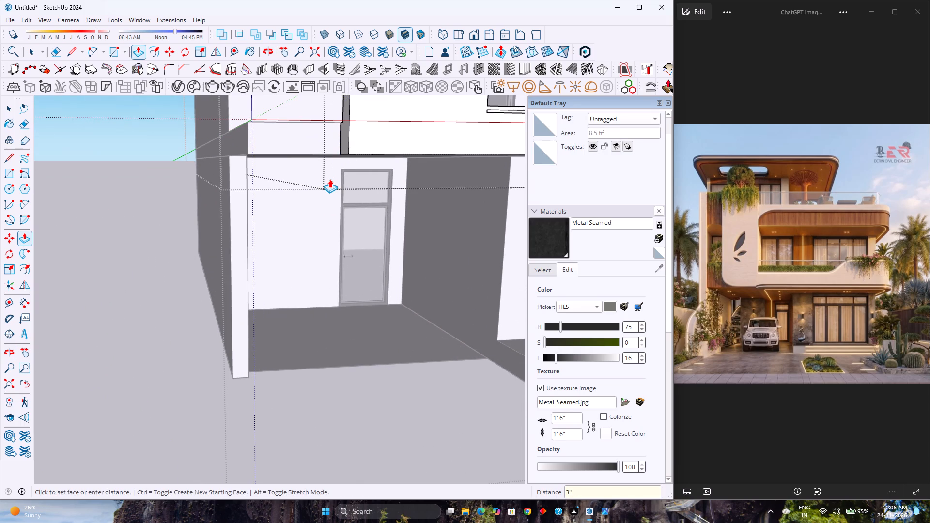
Place guides 2' above the panel's bottom edge and 2' in from its outer vertical edge.
scroll(329, 179, down, 5)
shift+middle_drag(351, 162, 232, 369)
shift+middle_click(232, 369)
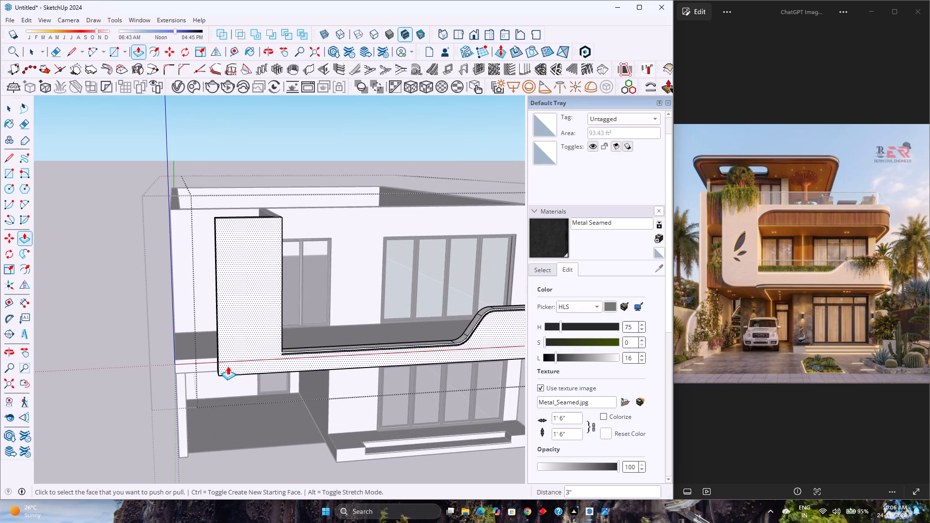
click(231, 52)
click(257, 375)
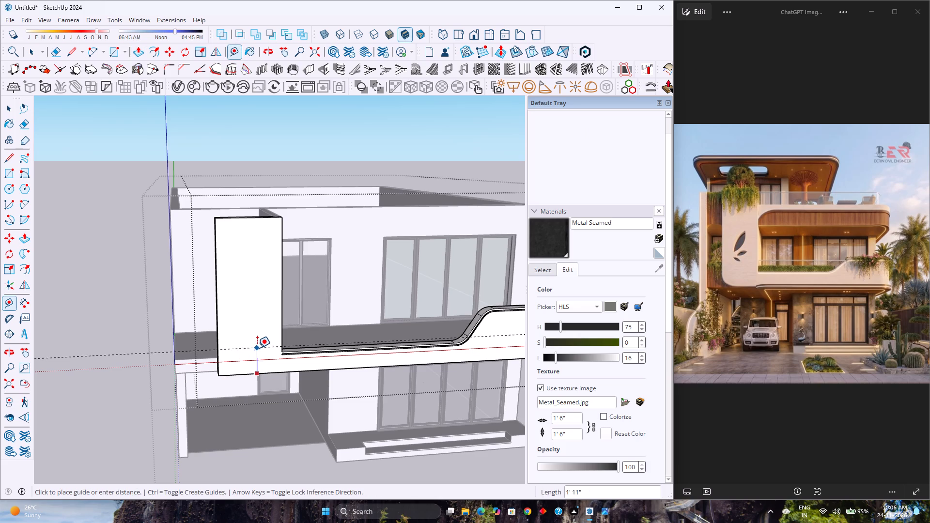
key(2)
key(apostrophe)
key(Return)
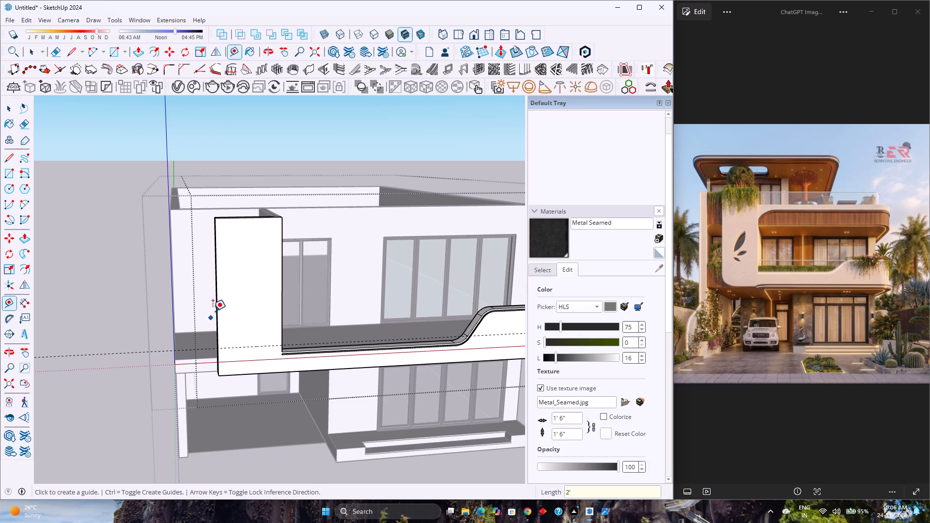
click(216, 308)
text(2')
key(Return)
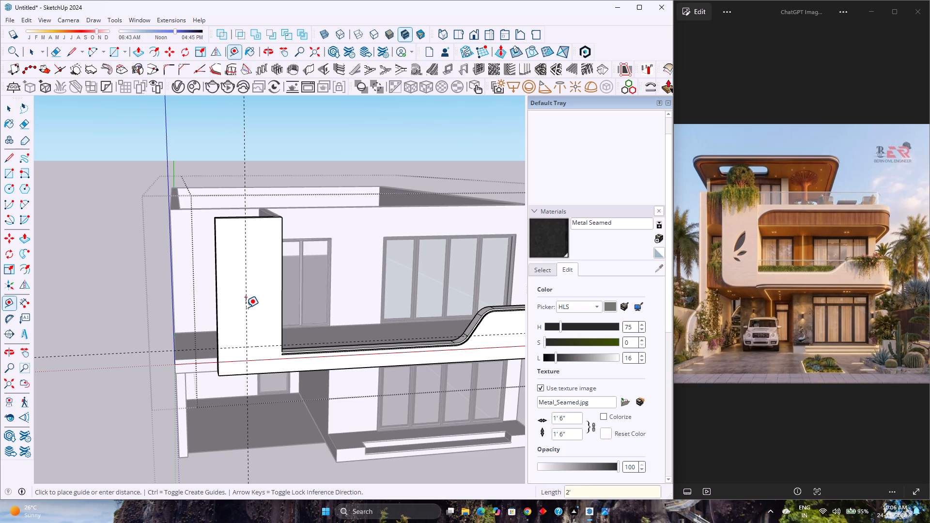
Draw a 2' radius tangent arc across the panel's lower outer corner between the guide intersections on its two edges.
key(a)
middle_drag(197, 421, 140, 352)
middle_click(140, 352)
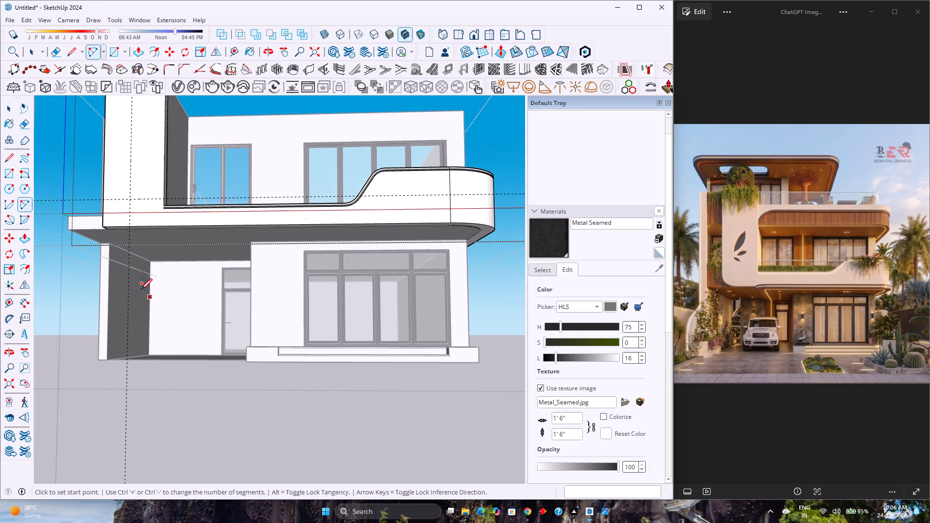
scroll(117, 258, up, 1)
scroll(92, 184, up, 3)
click(102, 192)
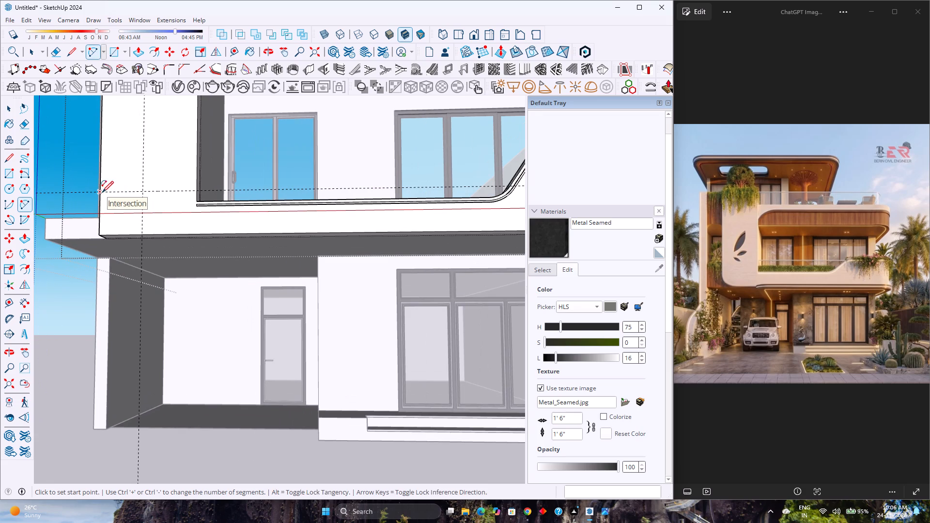
double_click(140, 233)
key(space)
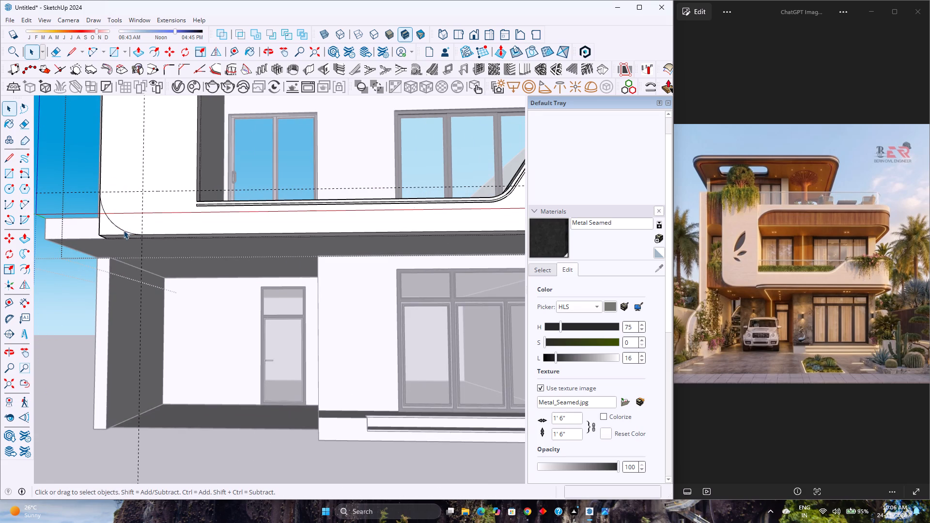
Try 180 segments for the panel's lower corner arc and set it to 160 instead.
click(122, 229)
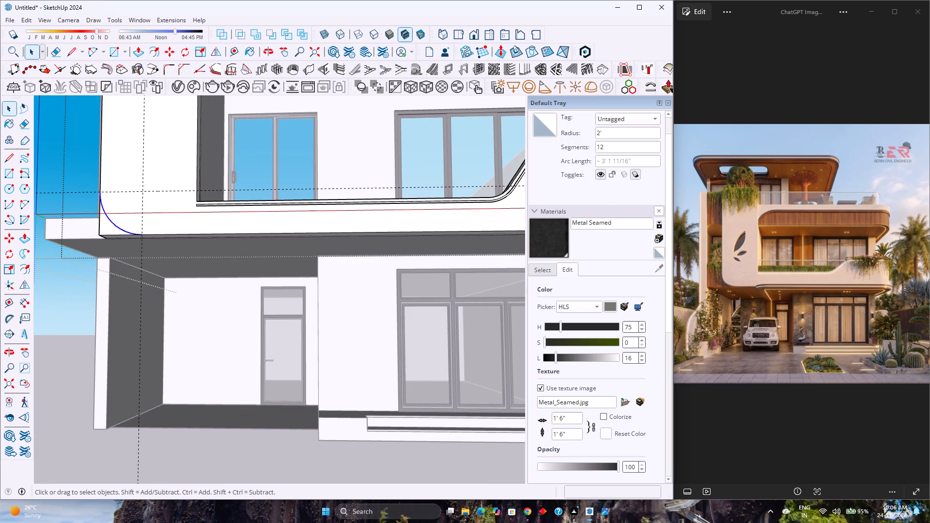
double_click(622, 143)
key(1)
key(8)
key(0)
key(Return)
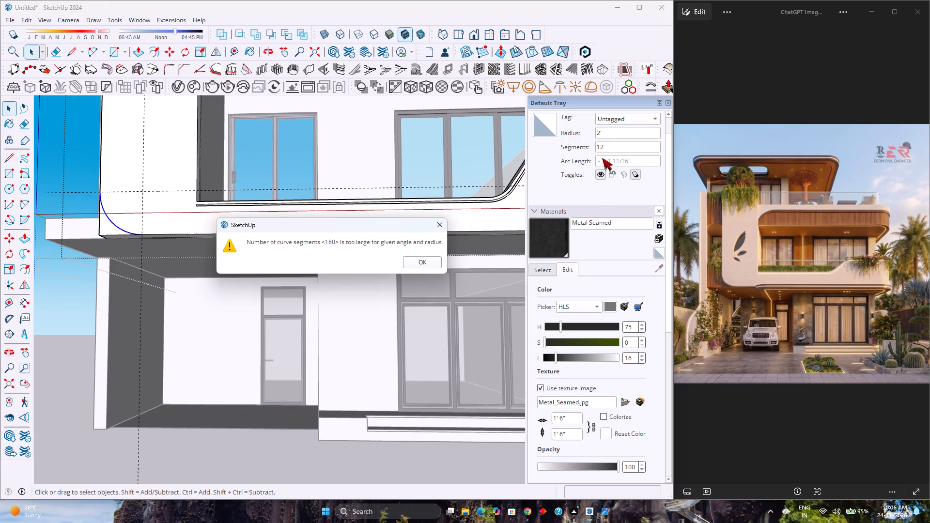
click(425, 262)
double_click(628, 146)
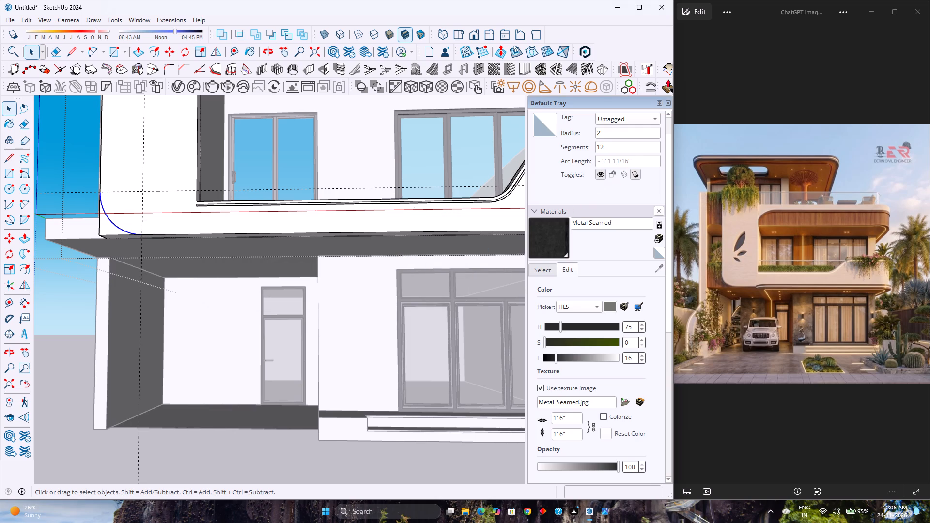
text(160)
key(Return)
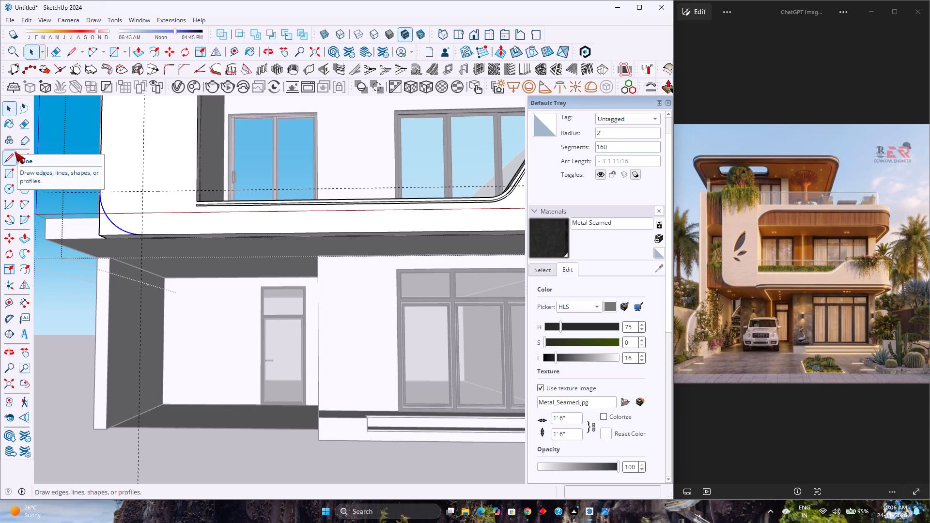
Push away the panel's lower corner outside the arc and the remaining piece behind it, the latter by 3".
click(136, 51)
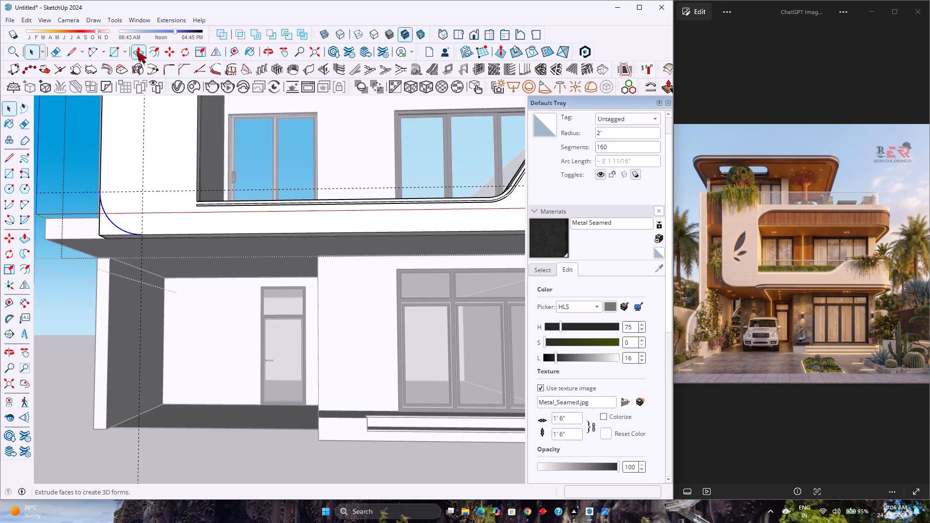
scroll(100, 245, up, 3)
middle_drag(102, 236, 348, 377)
middle_click(348, 377)
middle_click(348, 377)
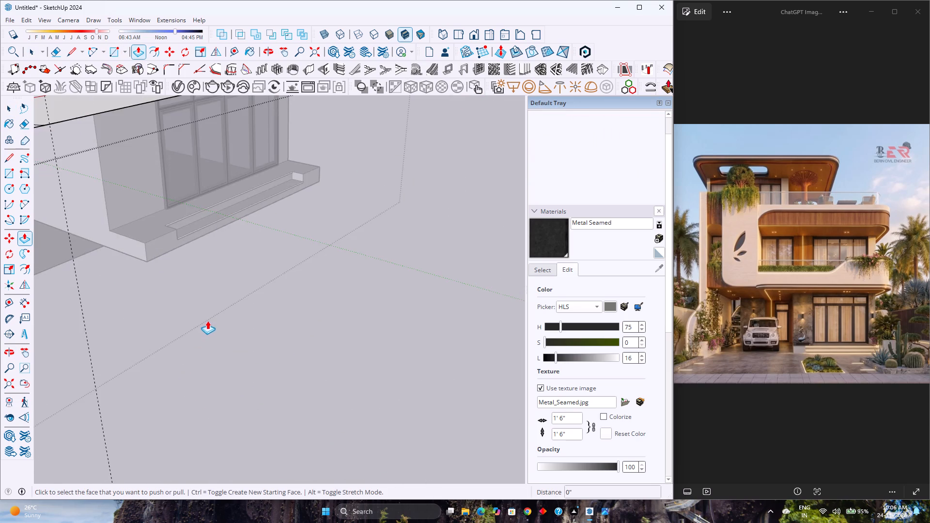
scroll(206, 319, down, 12)
scroll(103, 237, up, 6)
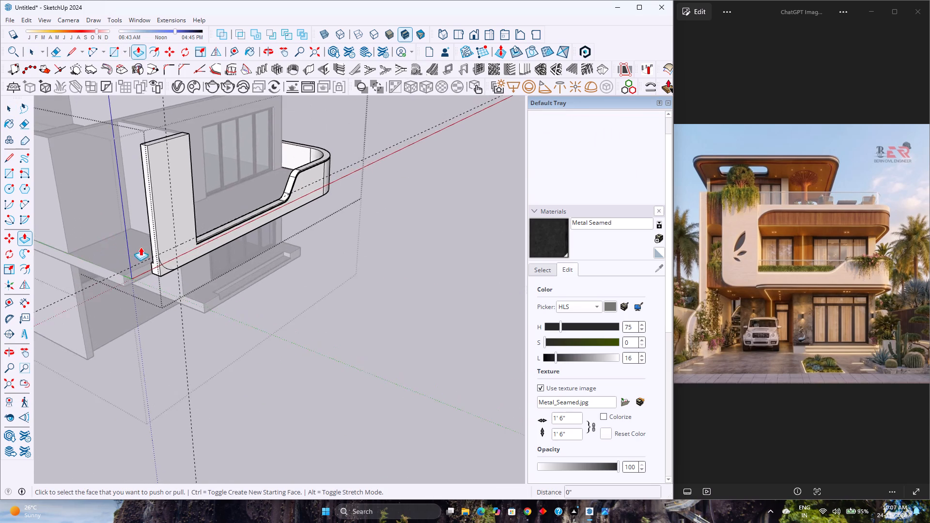
scroll(140, 247, up, 14)
click(257, 393)
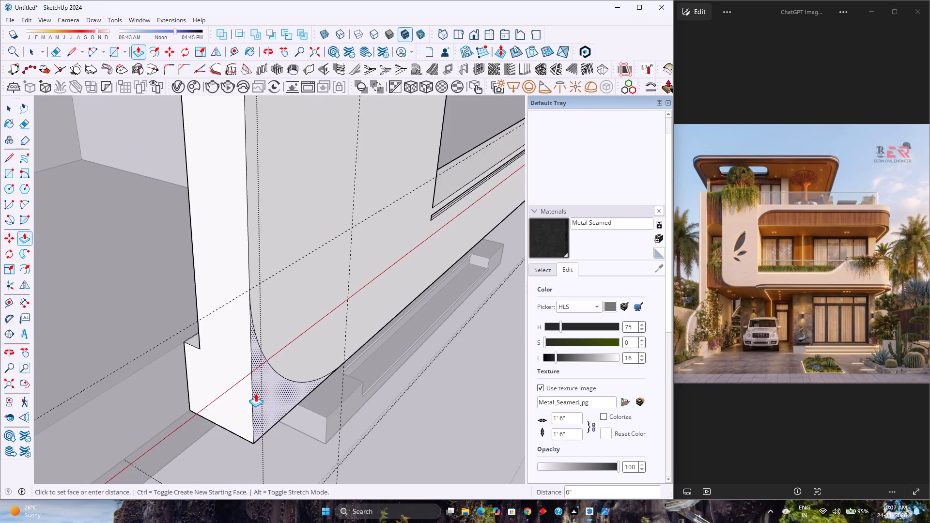
click(148, 360)
click(236, 374)
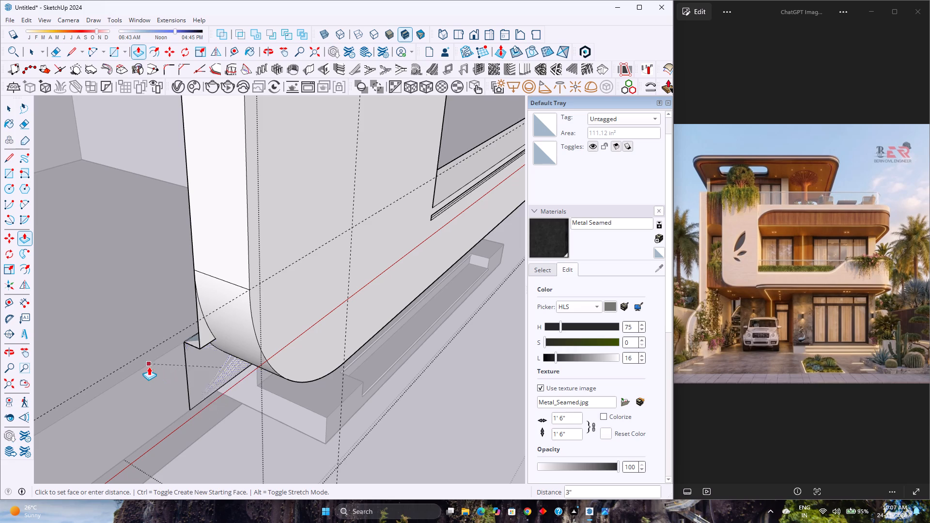
click(149, 367)
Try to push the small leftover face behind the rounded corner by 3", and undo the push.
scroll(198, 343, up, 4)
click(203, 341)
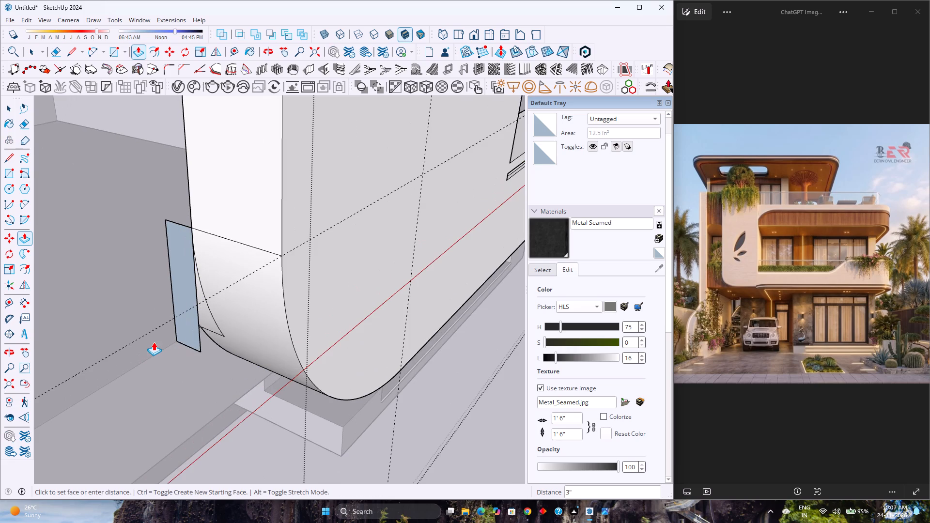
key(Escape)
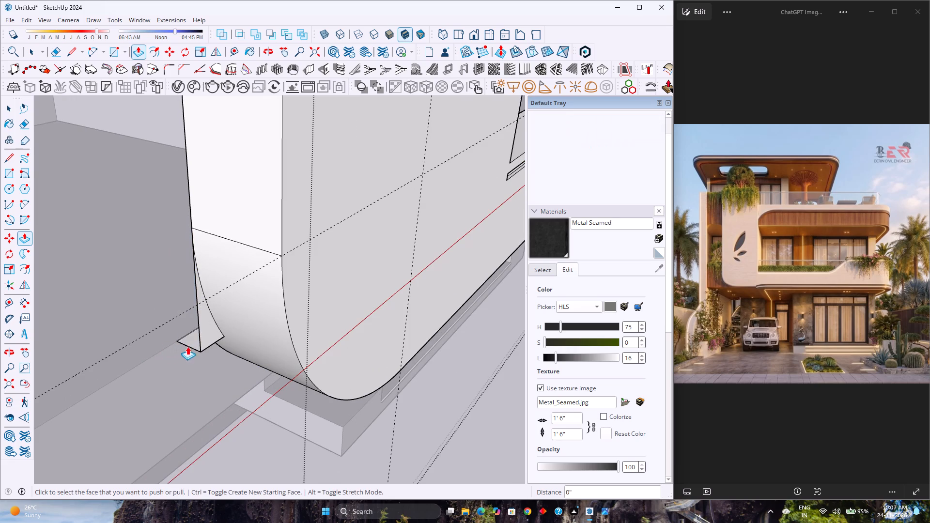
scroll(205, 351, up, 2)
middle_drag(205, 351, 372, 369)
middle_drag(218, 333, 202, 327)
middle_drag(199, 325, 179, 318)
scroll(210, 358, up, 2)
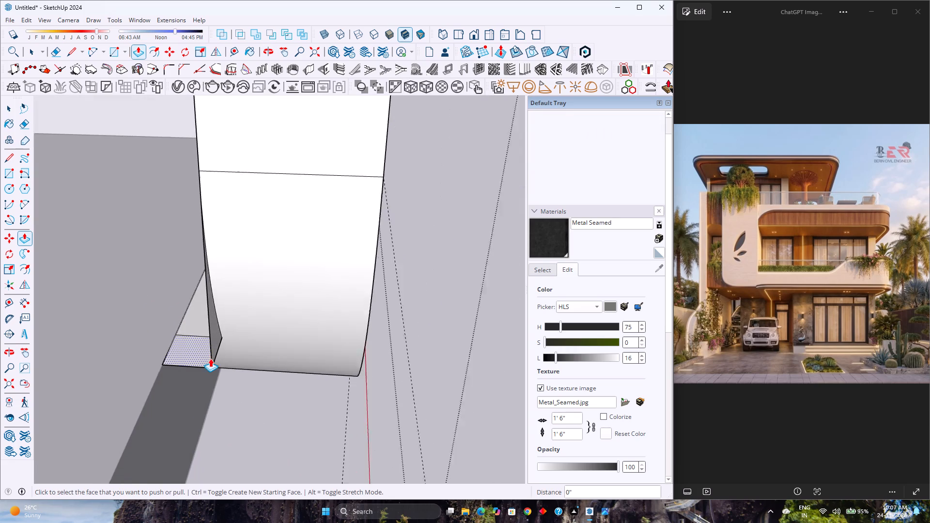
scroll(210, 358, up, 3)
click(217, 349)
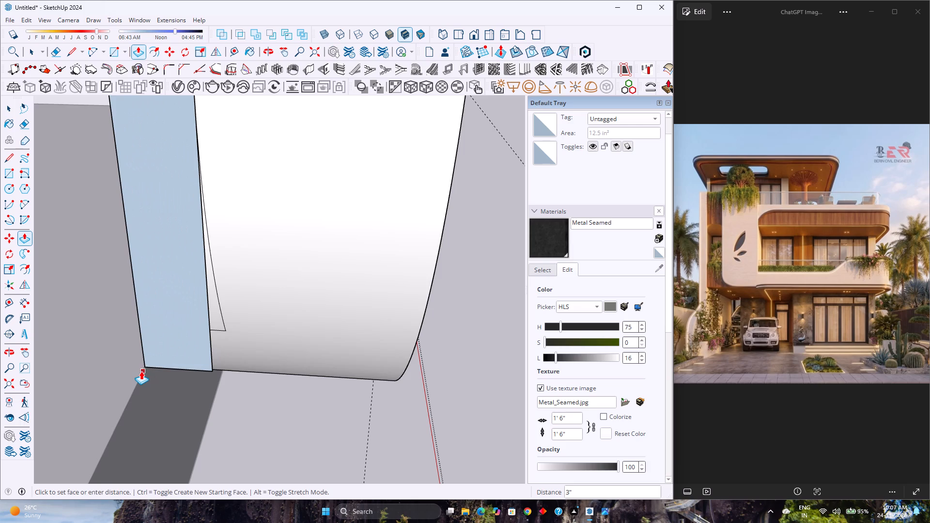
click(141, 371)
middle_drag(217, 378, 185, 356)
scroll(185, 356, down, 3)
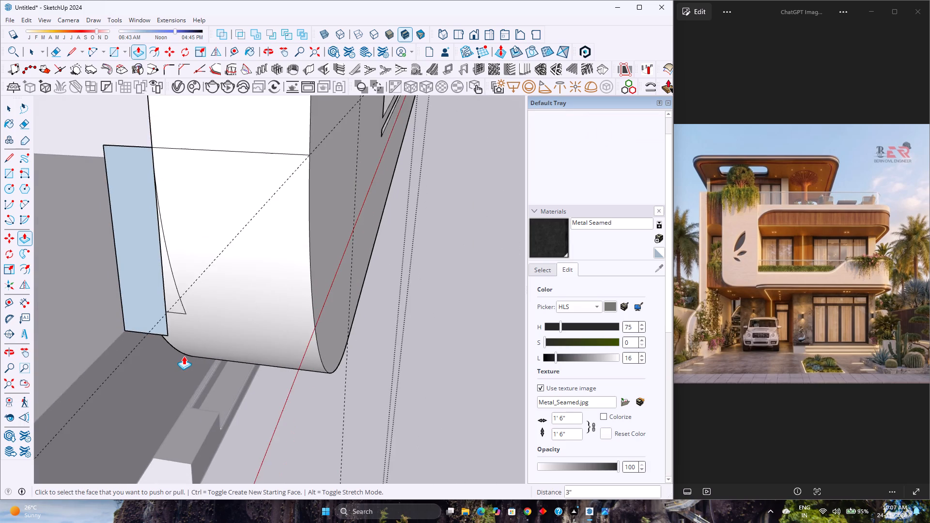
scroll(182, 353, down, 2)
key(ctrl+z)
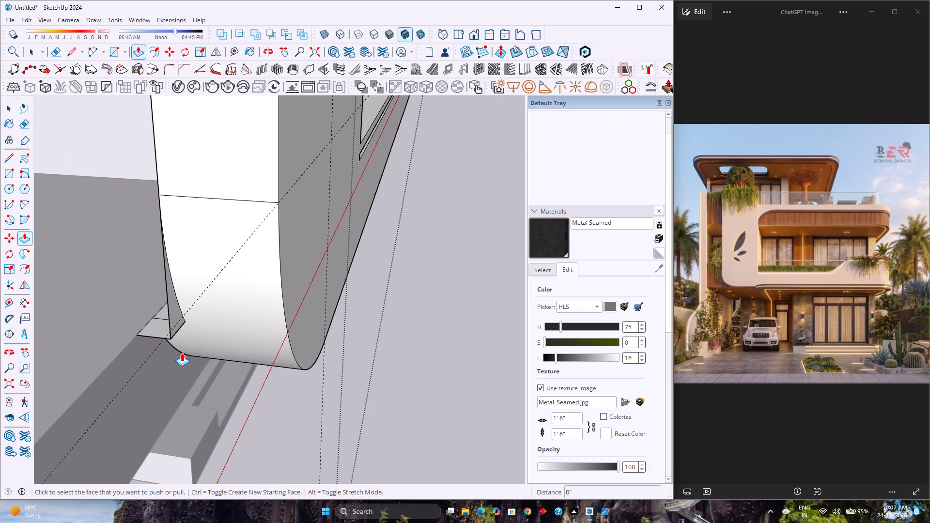
Erase the leftover edges and sliver faces sticking out behind the panel's rounded lower corner.
key(e)
click(171, 322)
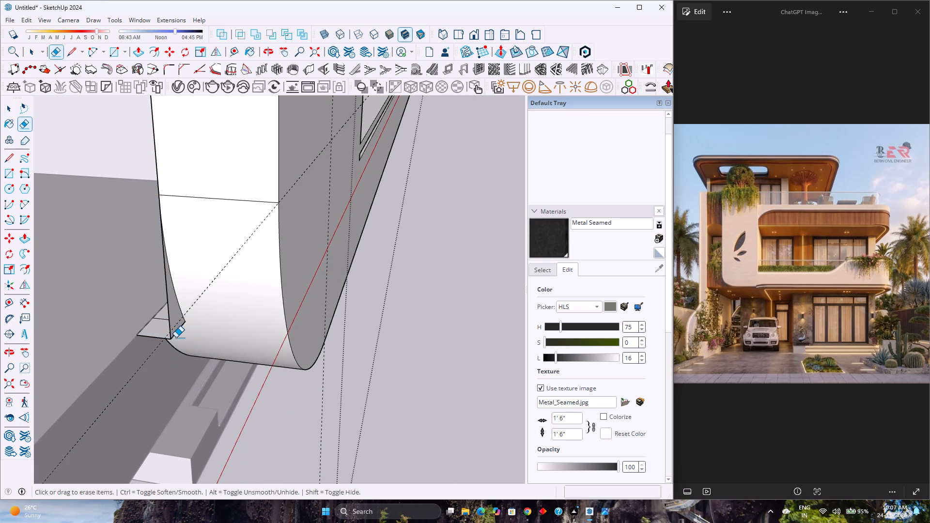
middle_drag(176, 338, 139, 345)
middle_click(139, 345)
click(153, 288)
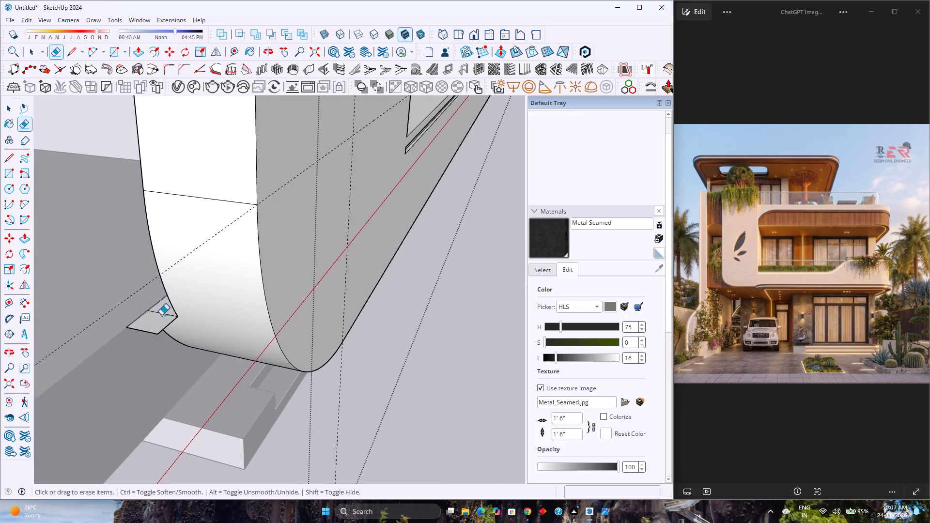
click(163, 329)
drag(156, 332, 151, 336)
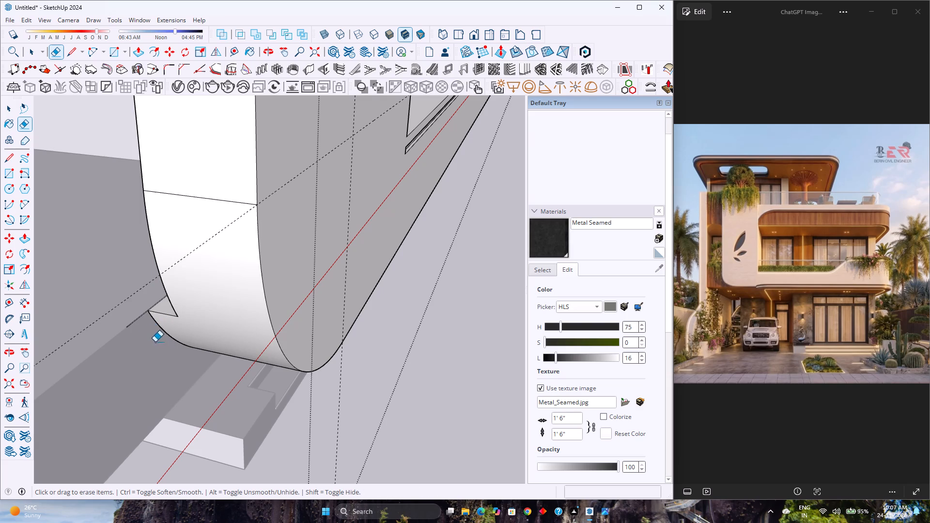
drag(141, 323, 132, 316)
key(space)
Examine the trimmed rounded corner and the whole panel with its parapet from the side of the house.
scroll(148, 341, down, 2)
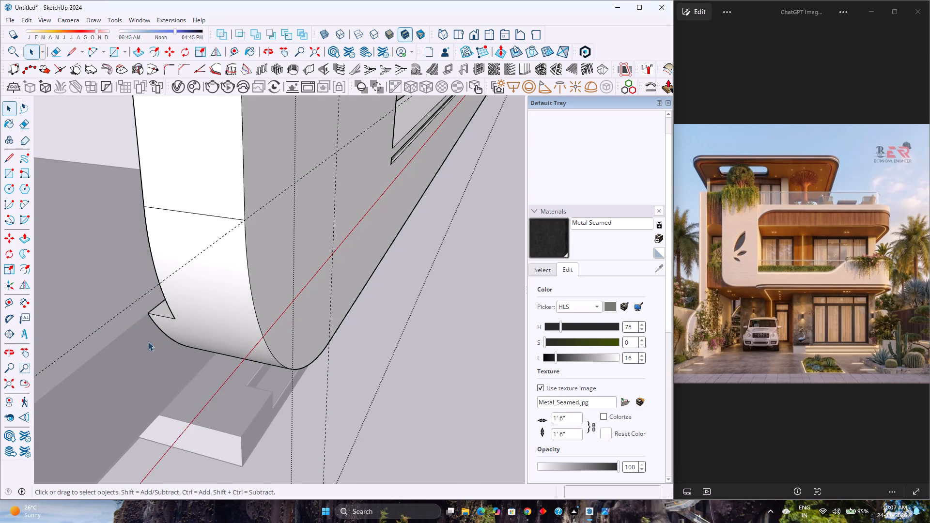
scroll(148, 342, down, 10)
middle_drag(255, 366, 253, 373)
scroll(253, 373, up, 1)
scroll(255, 370, down, 8)
middle_click(273, 369)
middle_drag(273, 369, 91, 337)
middle_click(91, 337)
scroll(291, 316, down, 4)
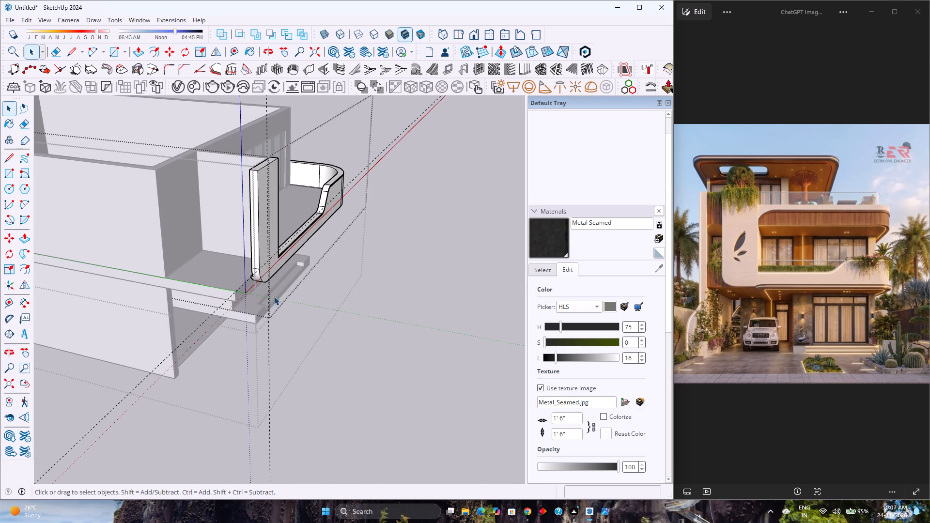
scroll(256, 223, up, 7)
middle_drag(259, 231, 183, 250)
scroll(196, 237, down, 5)
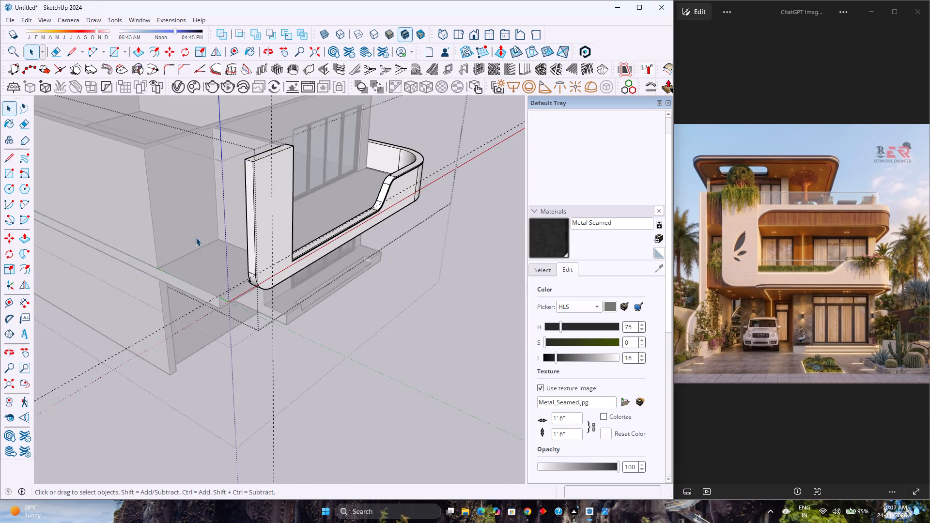
Examine the tall panel's rounded lower corner and the connected balcony parapet from several angles.
scroll(196, 235, down, 2)
middle_drag(203, 233, 90, 186)
middle_click(90, 186)
scroll(184, 161, up, 2)
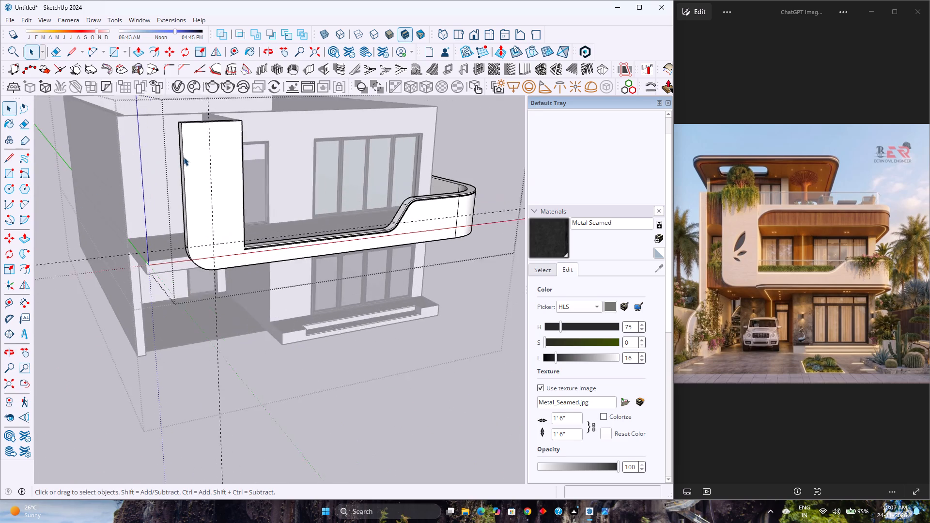
scroll(184, 157, up, 9)
middle_drag(187, 131, 204, 223)
middle_click(204, 223)
scroll(200, 190, down, 4)
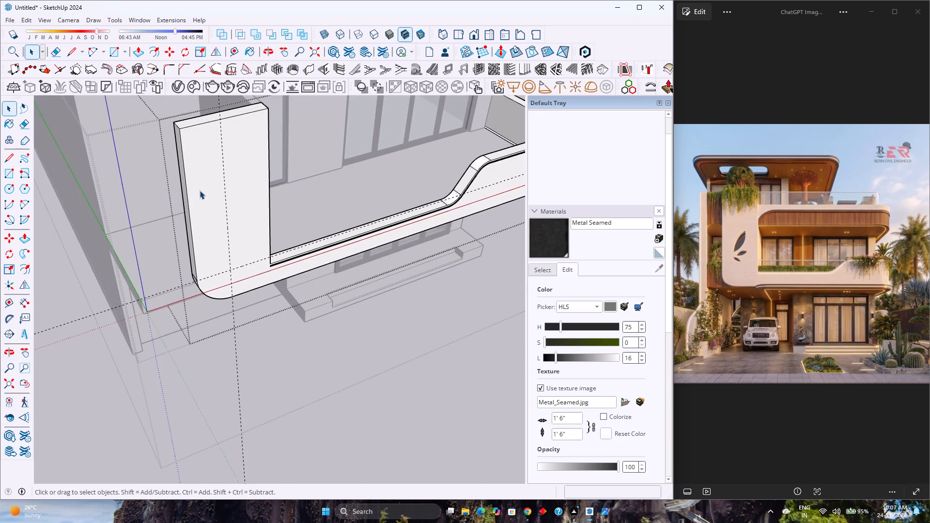
scroll(200, 190, down, 3)
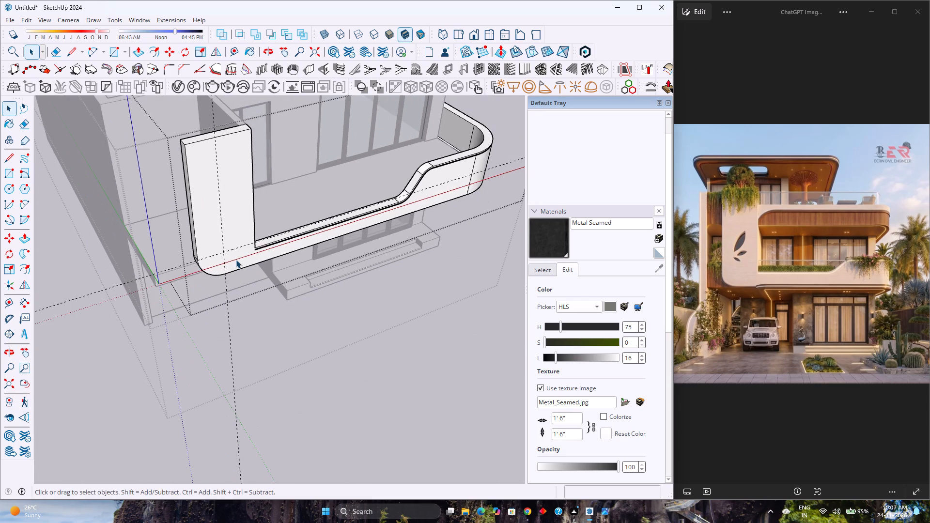
scroll(235, 260, up, 3)
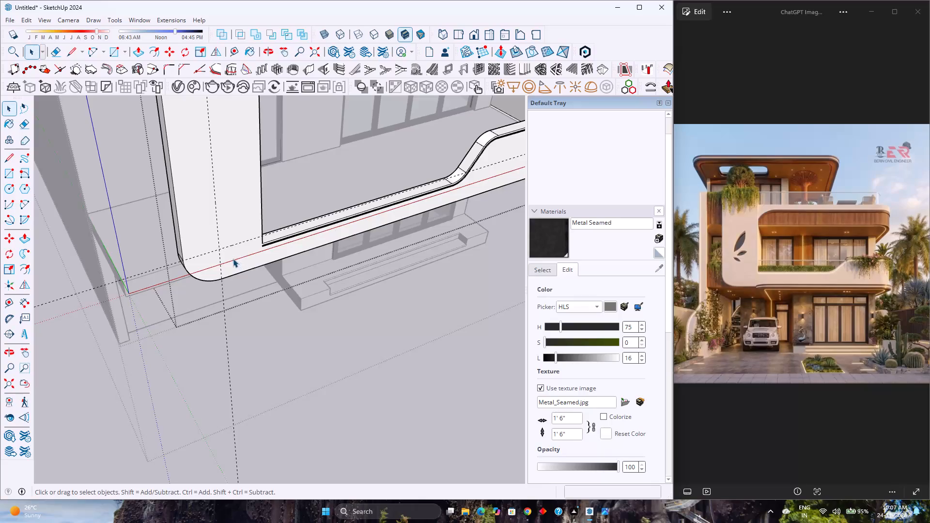
middle_drag(494, 279, 255, 284)
scroll(251, 277, down, 3)
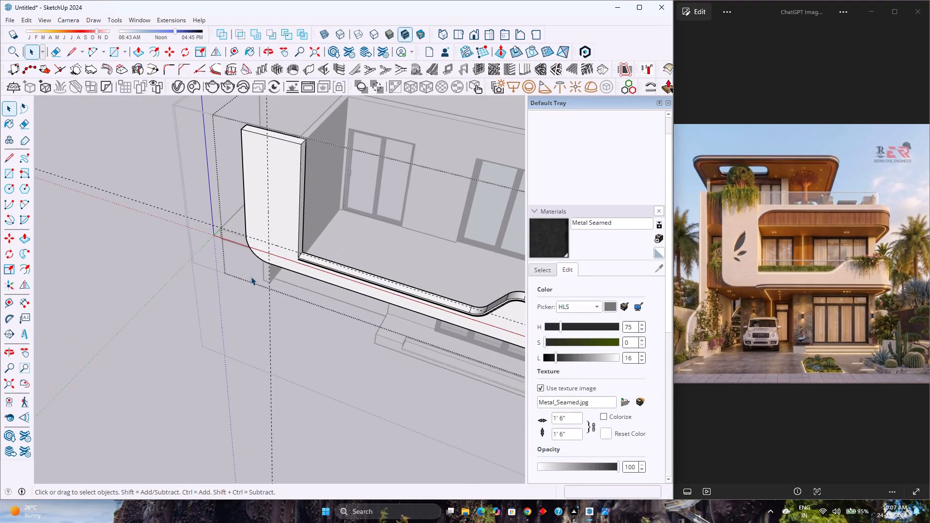
middle_drag(381, 272, 327, 270)
middle_drag(299, 270, 265, 270)
middle_drag(261, 270, 254, 270)
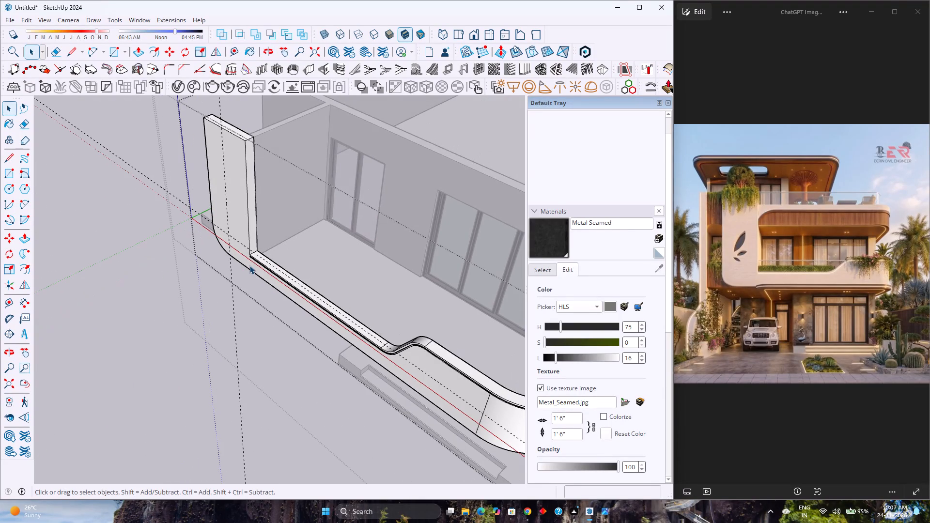
scroll(242, 274, down, 3)
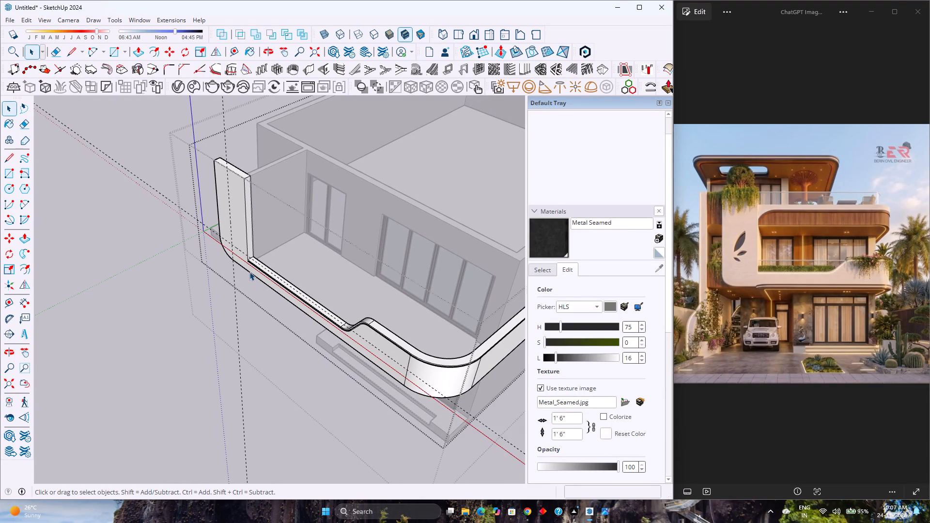
scroll(287, 309, up, 3)
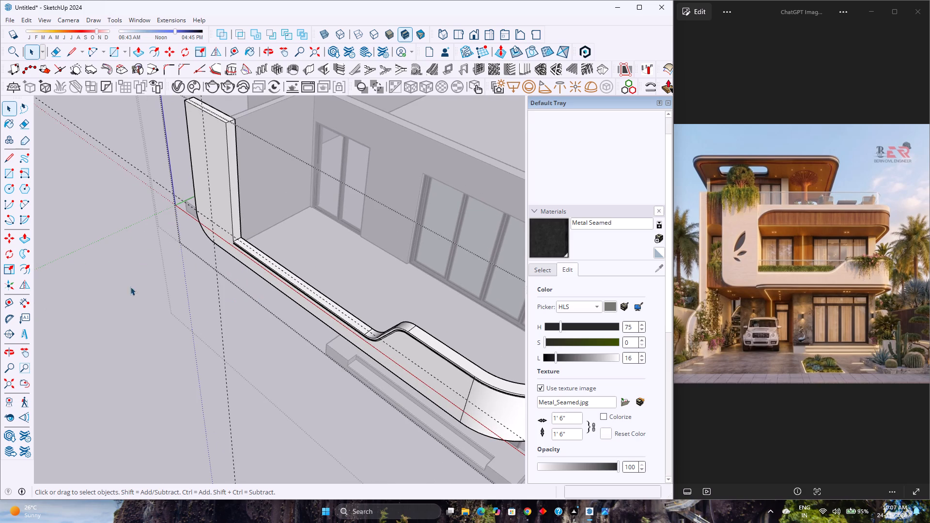
scroll(132, 286, down, 4)
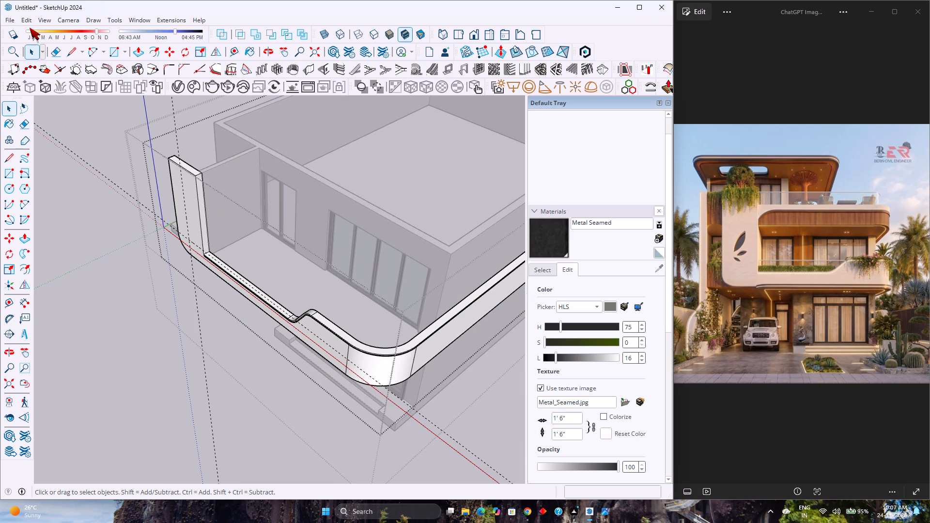
Delete all construction guides from the model.
click(23, 22)
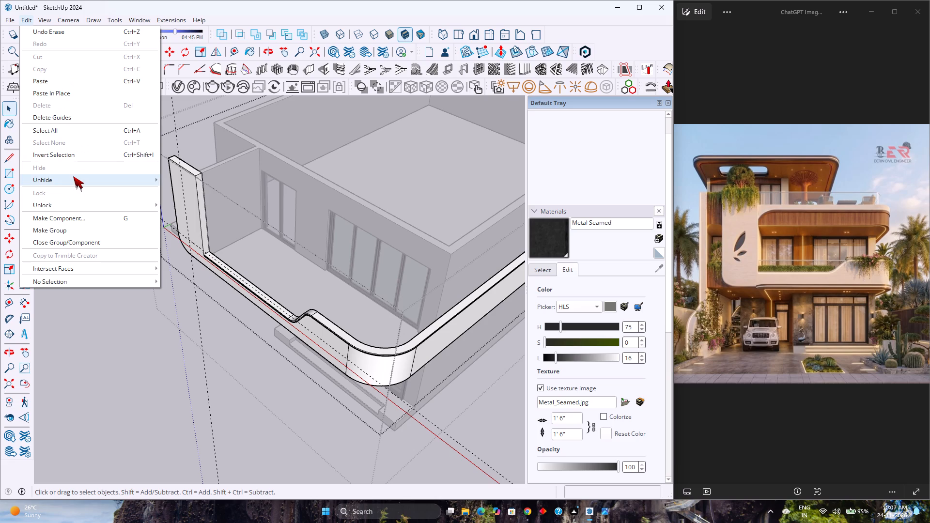
click(73, 176)
click(69, 119)
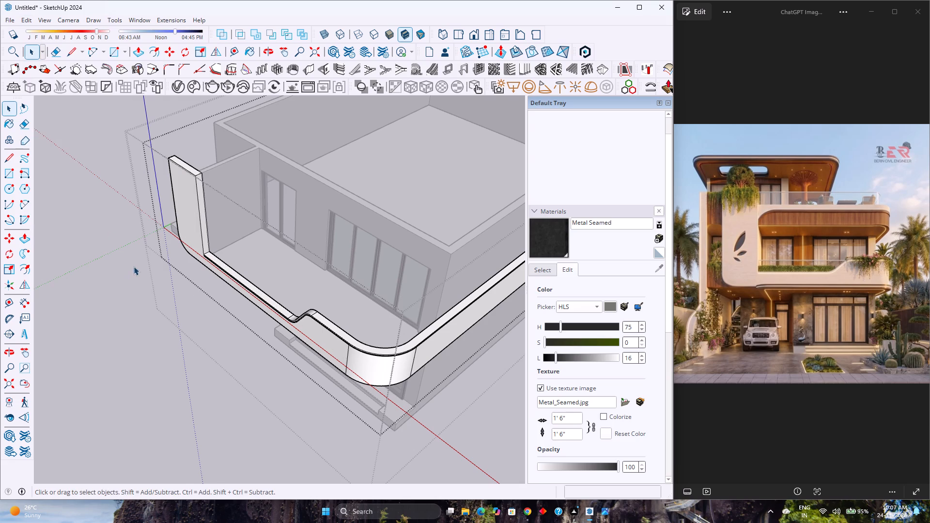
Examine the panel, parapet and upper-storey walls from above, from the front and behind the panel.
scroll(157, 257, down, 4)
middle_drag(157, 257, 161, 194)
scroll(190, 173, up, 4)
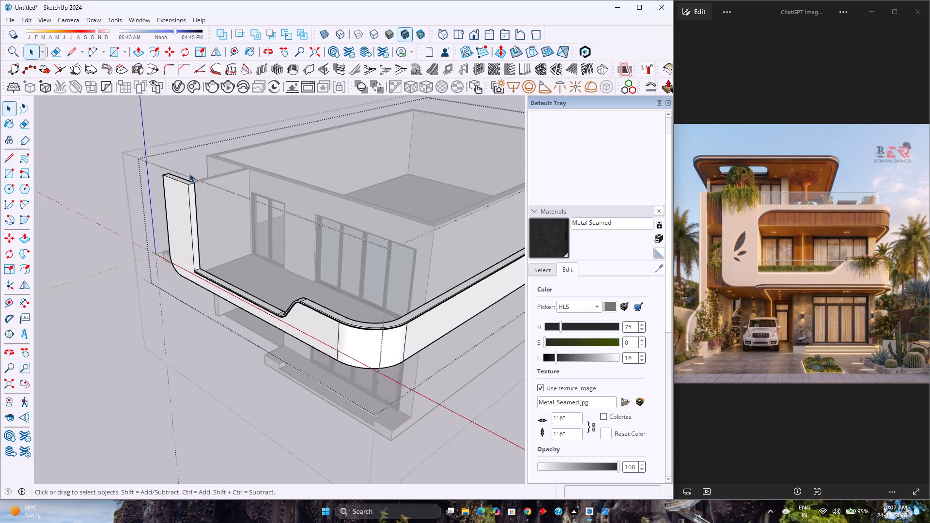
scroll(189, 173, up, 7)
middle_drag(195, 185, 99, 247)
scroll(99, 247, down, 8)
middle_drag(100, 247, 258, 205)
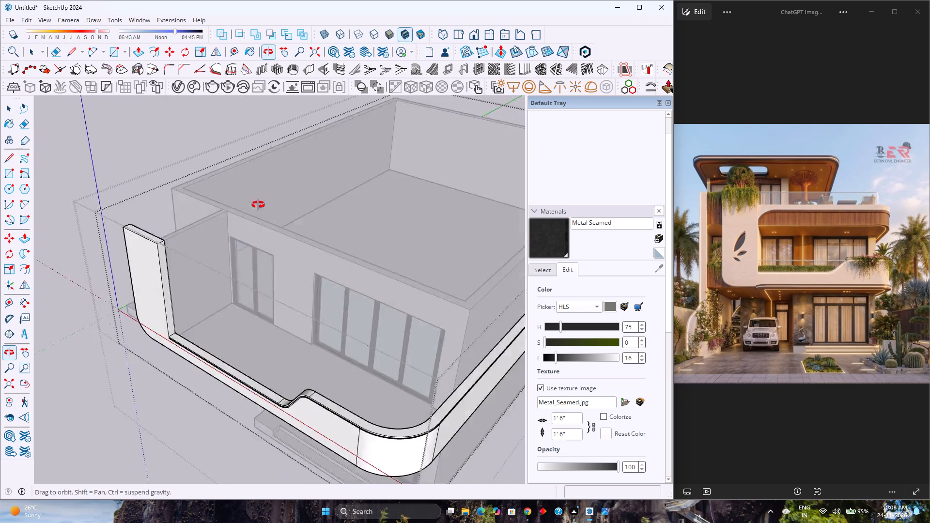
middle_drag(258, 205, 341, 197)
scroll(367, 218, up, 4)
middle_drag(301, 228, 263, 257)
middle_click(262, 257)
scroll(255, 244, down, 8)
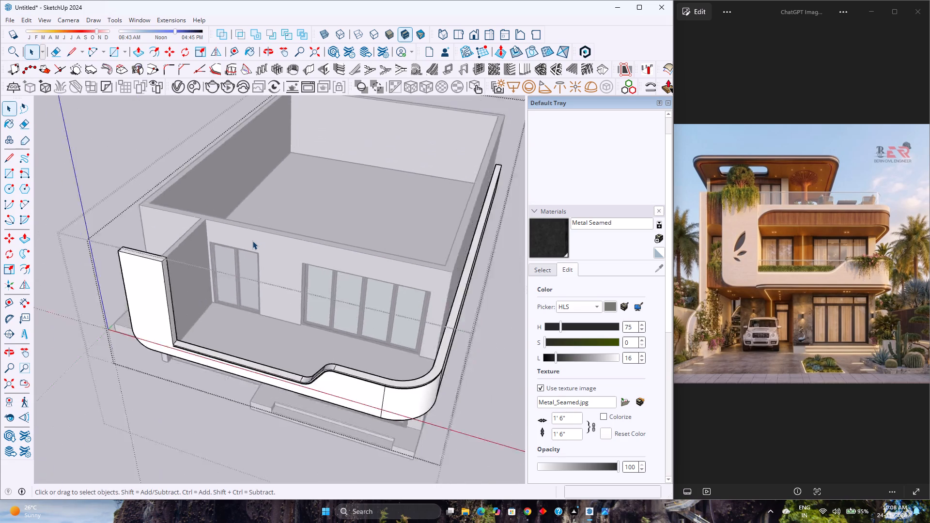
middle_drag(252, 242, 272, 176)
click(474, 31)
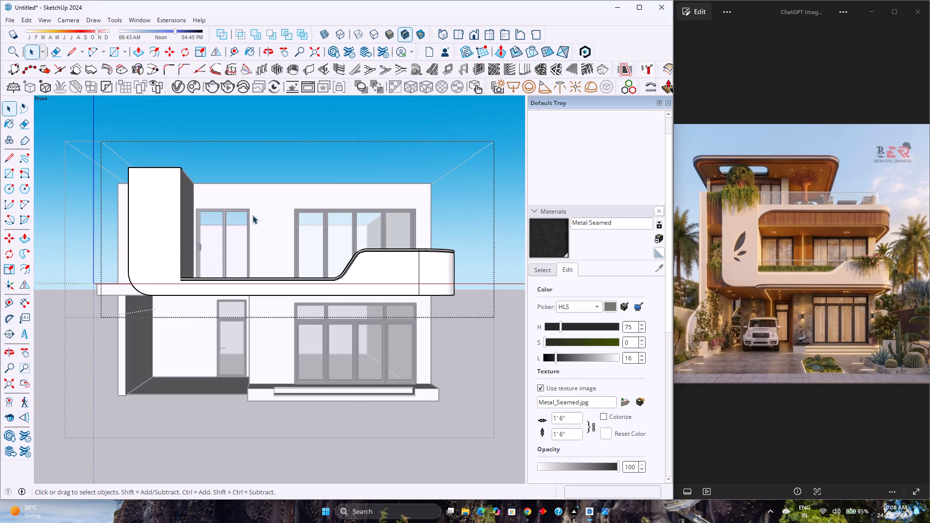
scroll(167, 230, up, 3)
middle_drag(163, 219, 0, 334)
middle_drag(218, 186, 451, 381)
middle_click(451, 380)
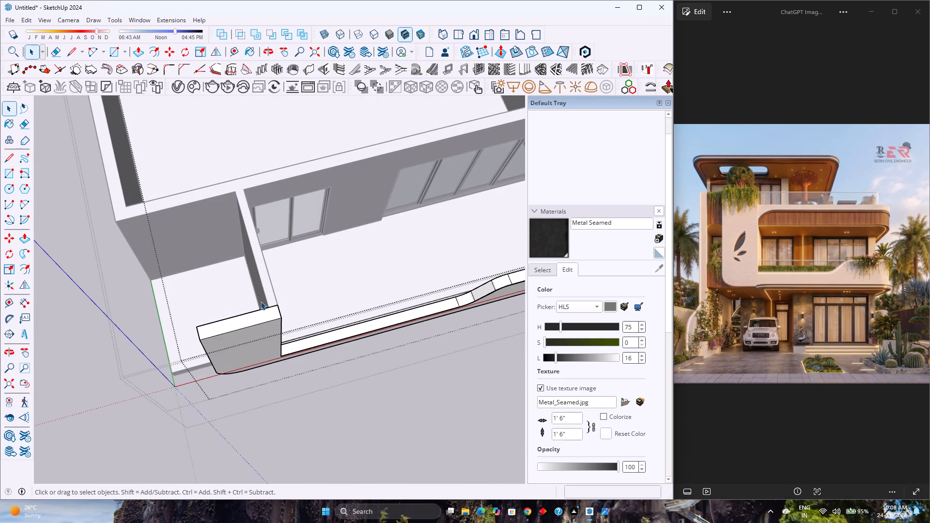
Close the panel and parapet group, returning to the surrounding house geometry.
click(209, 232)
click(105, 335)
click(80, 380)
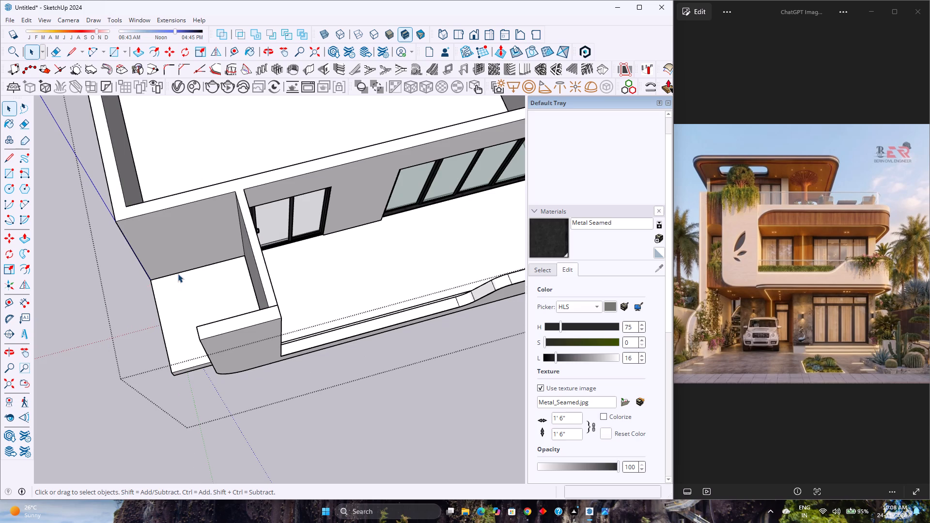
Open the upper-storey walls and place a vertical guide on the face behind the tall panel, 1' from its edge at the projecting wall.
scroll(178, 273, up, 6)
scroll(181, 271, down, 3)
middle_drag(160, 252, 148, 205)
middle_click(148, 204)
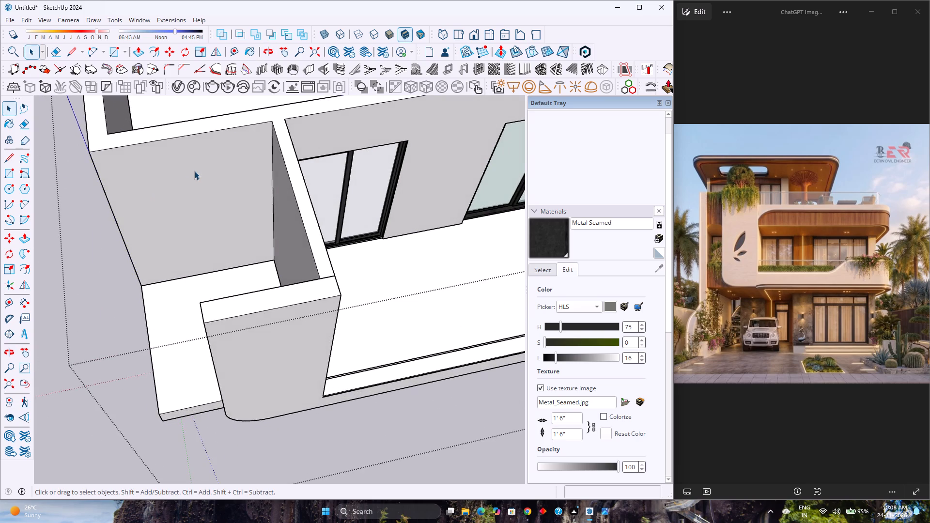
double_click(194, 171)
scroll(194, 171, up, 3)
click(194, 171)
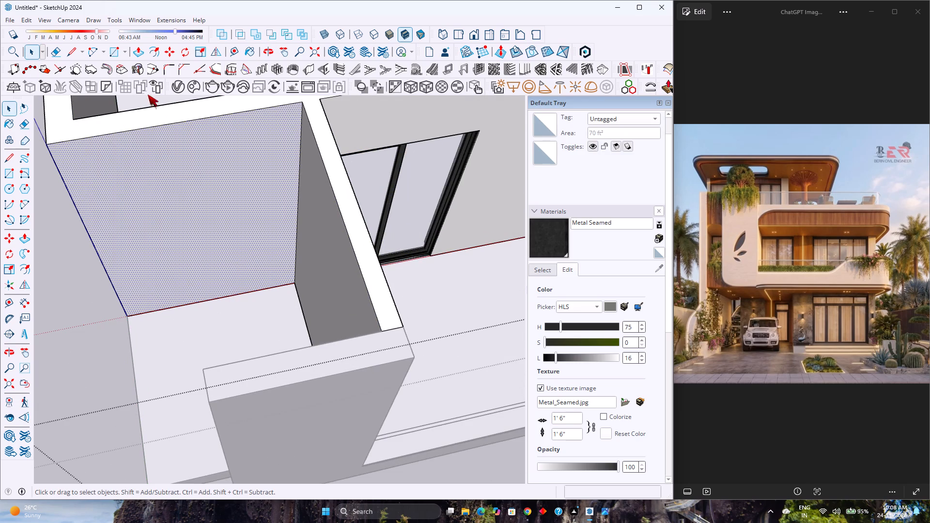
click(236, 57)
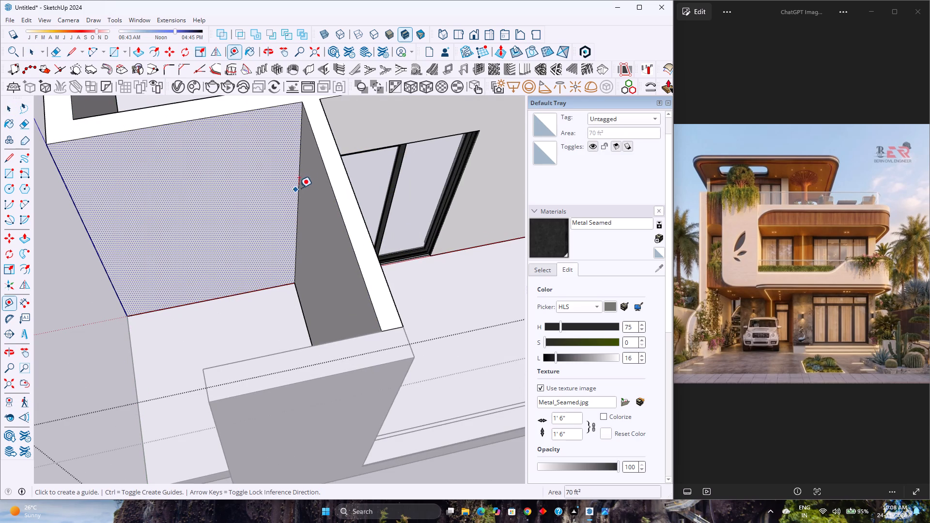
click(301, 173)
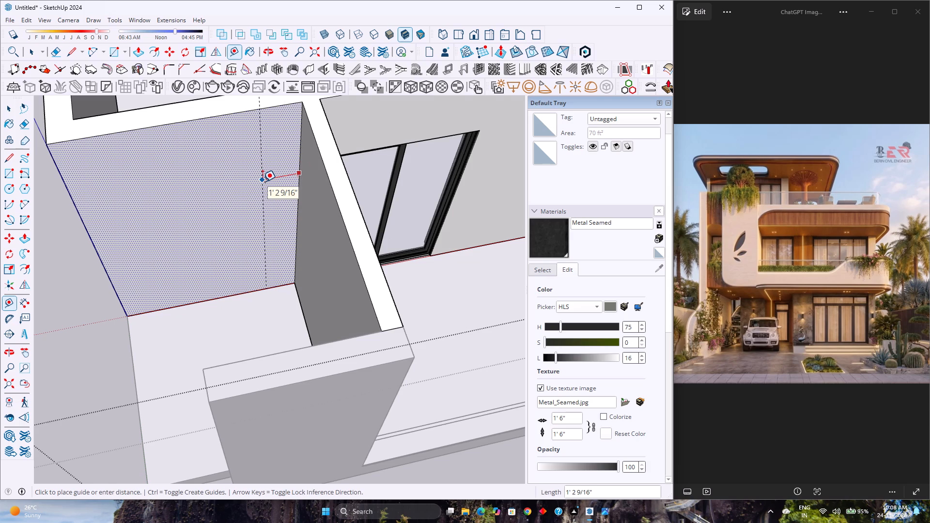
text(1')
key(Return)
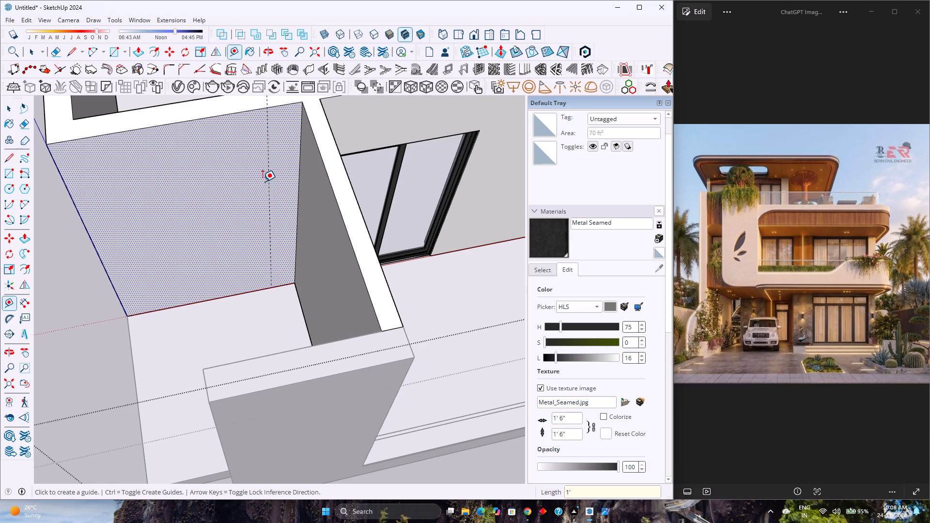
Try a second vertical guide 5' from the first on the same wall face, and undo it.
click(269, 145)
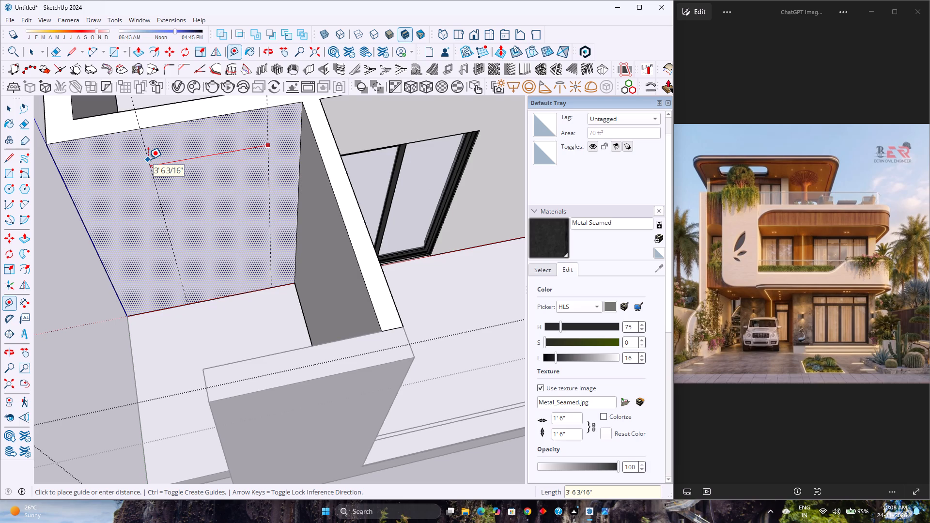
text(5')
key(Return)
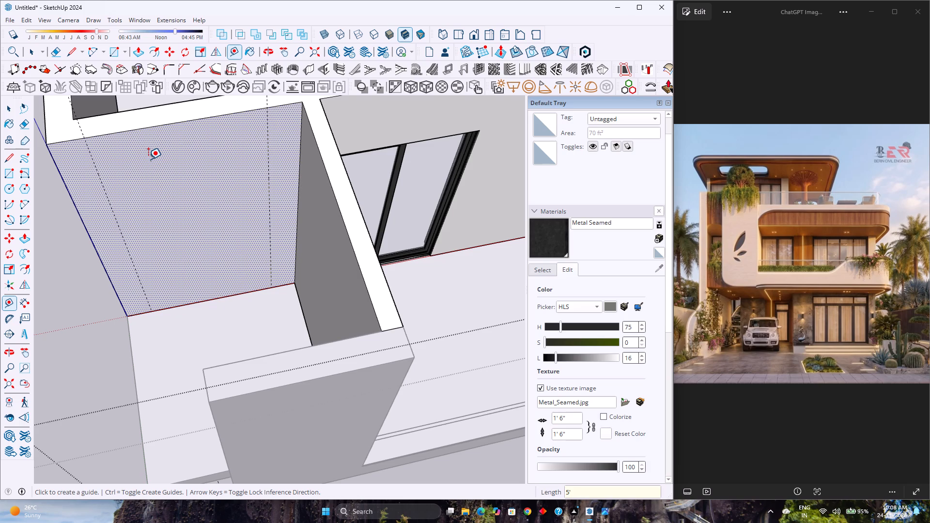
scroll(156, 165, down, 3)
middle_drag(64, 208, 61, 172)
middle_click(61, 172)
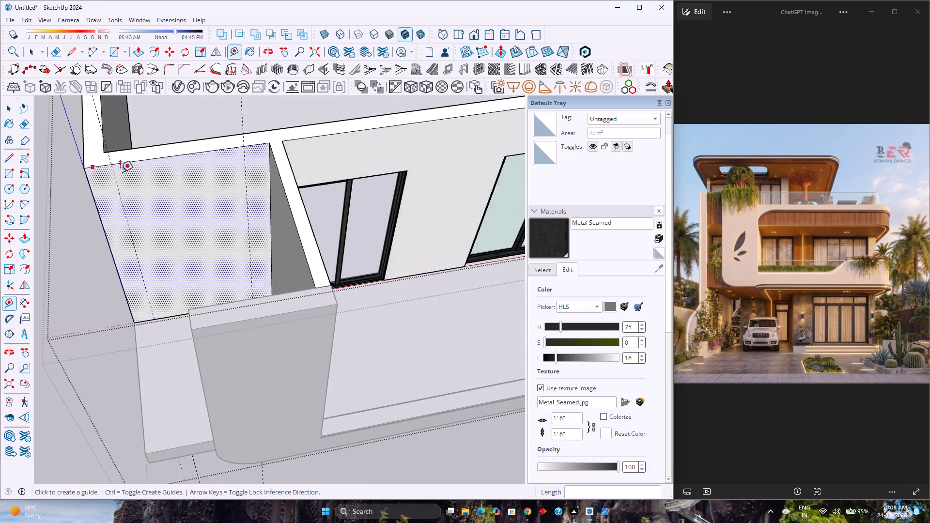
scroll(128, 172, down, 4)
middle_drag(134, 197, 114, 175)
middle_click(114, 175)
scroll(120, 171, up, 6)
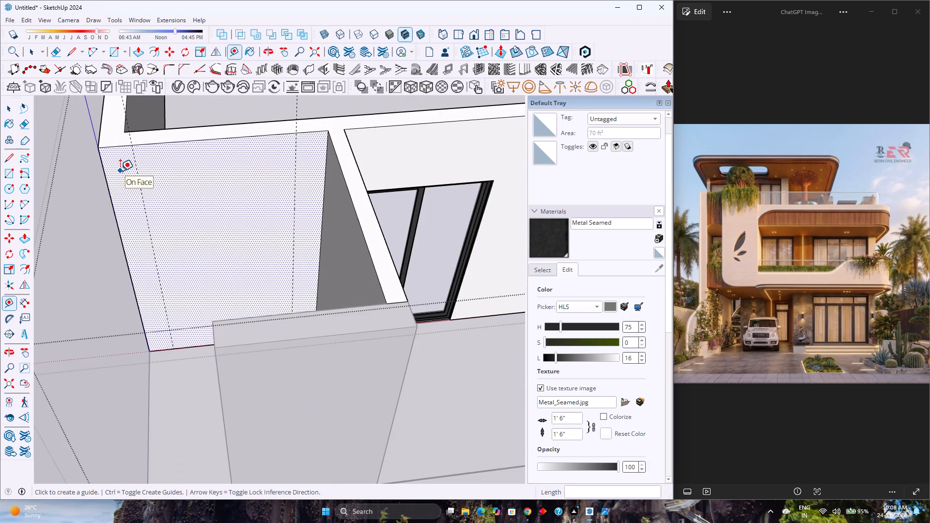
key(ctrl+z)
Place a vertical guide 5' 3" along the red axis from the first guide, aligned with the outer wall's inside corner.
click(295, 169)
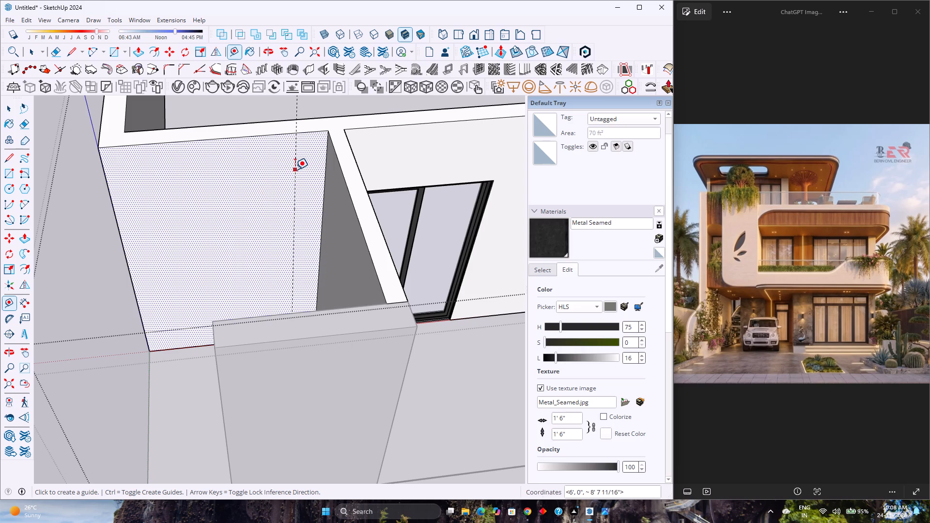
key(Right)
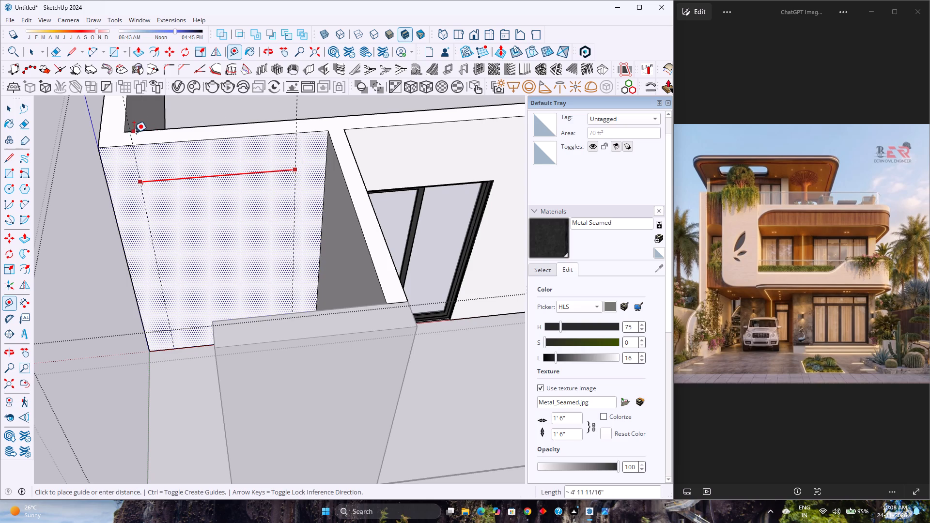
click(124, 129)
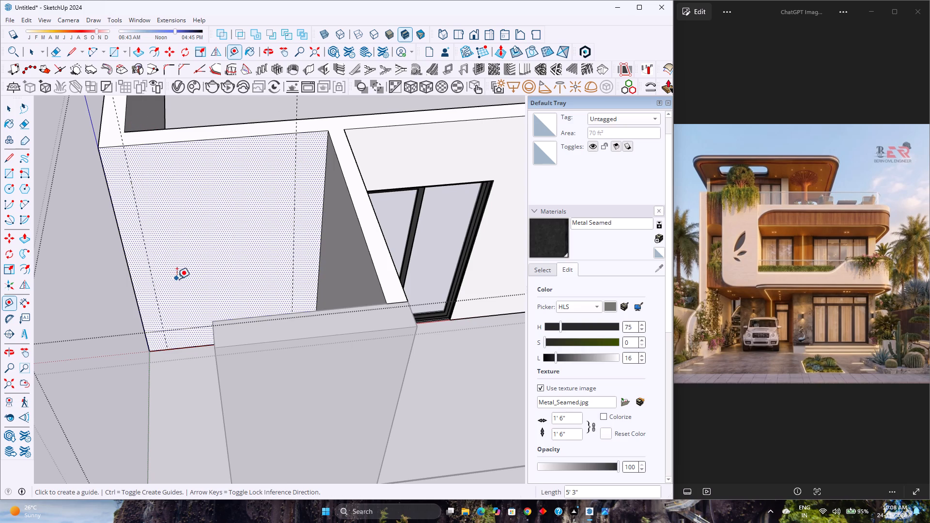
Place a horizontal guide 7' 6" above the wall face's bottom edge, aligned with the top of the adjacent glazed door.
middle_drag(180, 277, 220, 254)
click(174, 385)
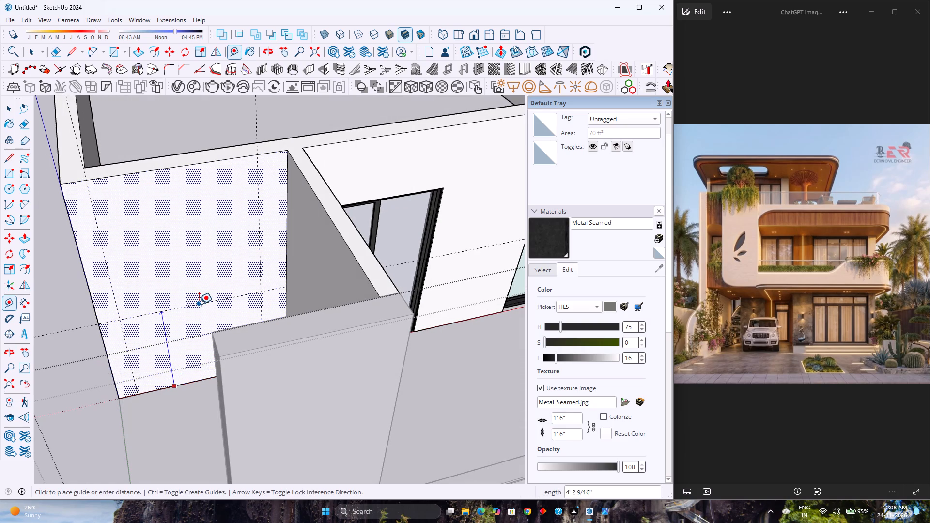
key(Up)
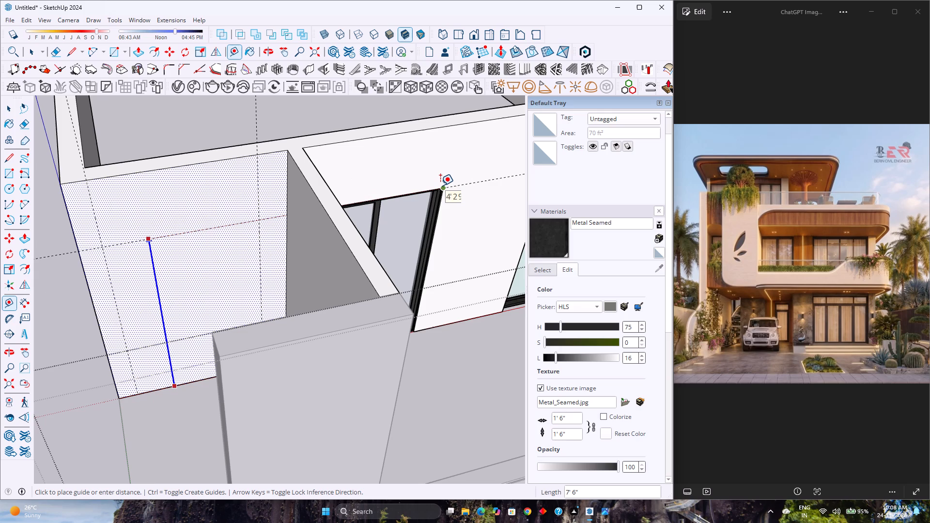
click(440, 185)
Examine the guide layout on the wall face behind the tall panel from the front and side.
middle_drag(172, 328, 187, 255)
scroll(189, 251, down, 1)
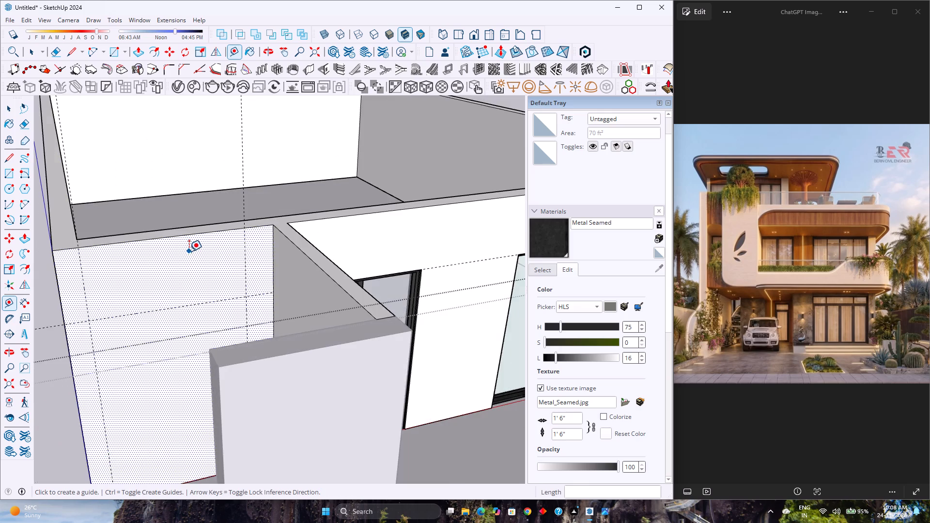
scroll(189, 251, down, 3)
scroll(155, 317, down, 3)
middle_drag(156, 327, 186, 255)
scroll(192, 314, up, 2)
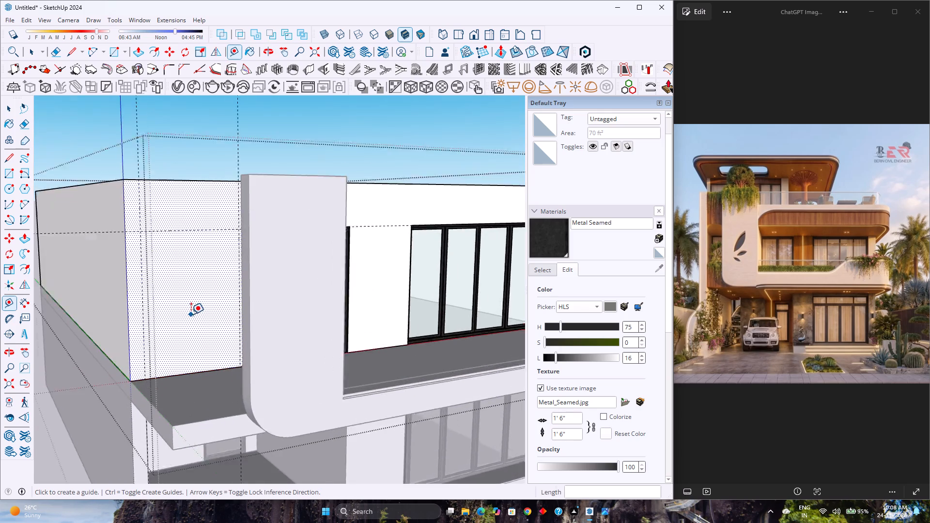
scroll(191, 314, up, 4)
middle_click(193, 313)
middle_click(193, 313)
middle_click(193, 314)
middle_drag(192, 316, 141, 332)
scroll(152, 306, down, 4)
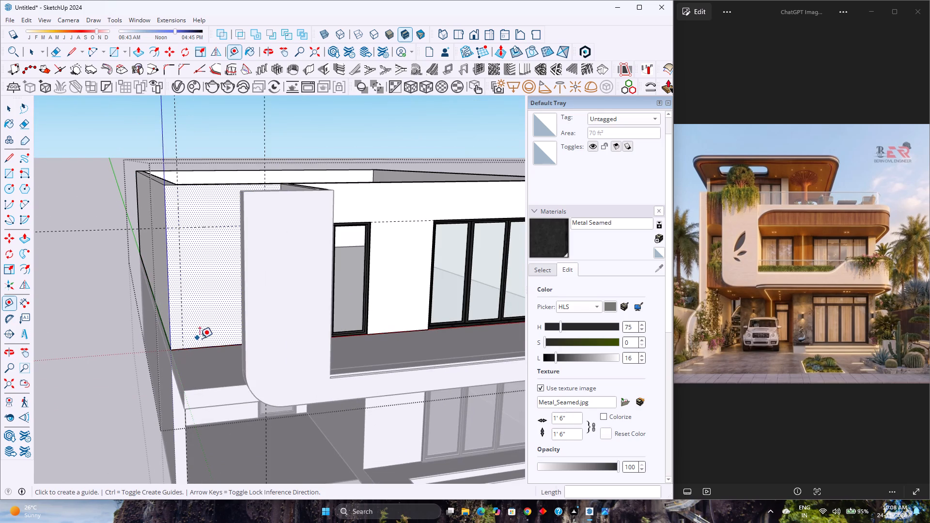
Draw a 5' 3" by 7' 6" rectangle between the guides on the upper-storey wall face behind the tall panel.
scroll(197, 321, up, 4)
middle_drag(182, 326, 283, 410)
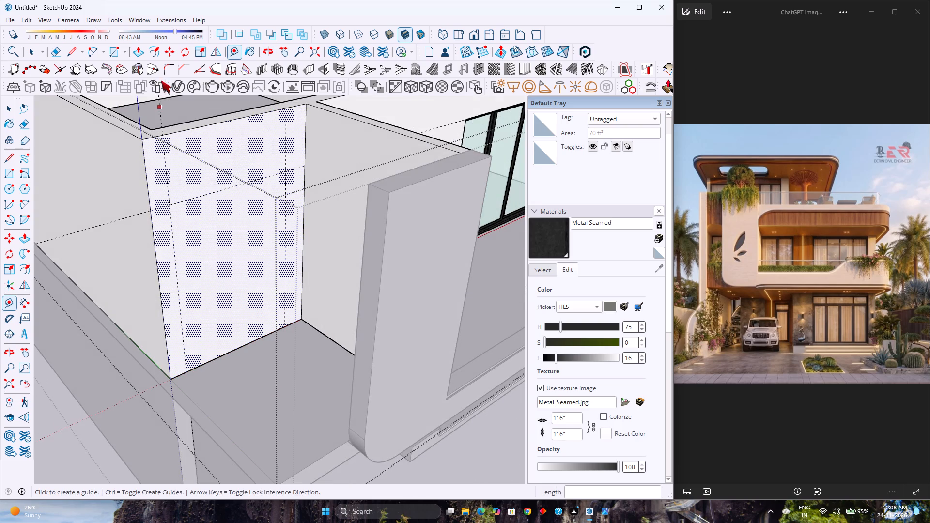
click(118, 52)
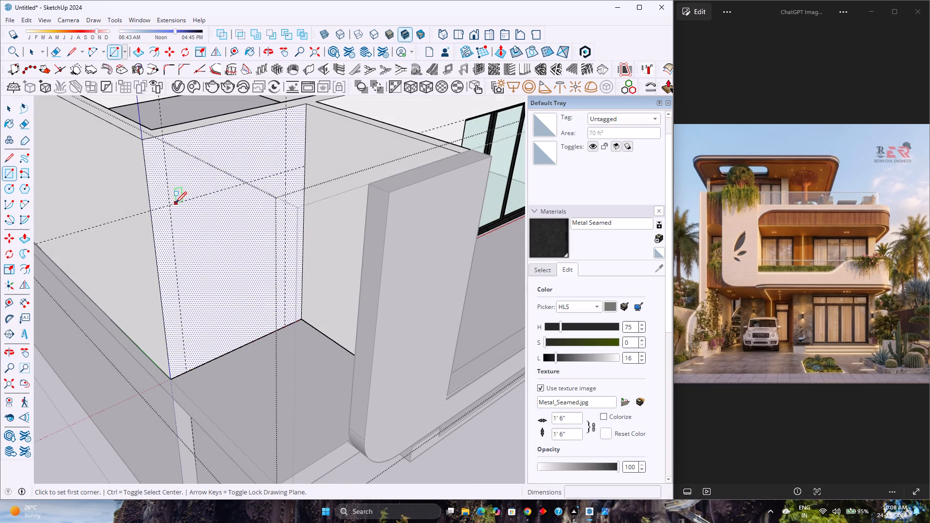
click(170, 205)
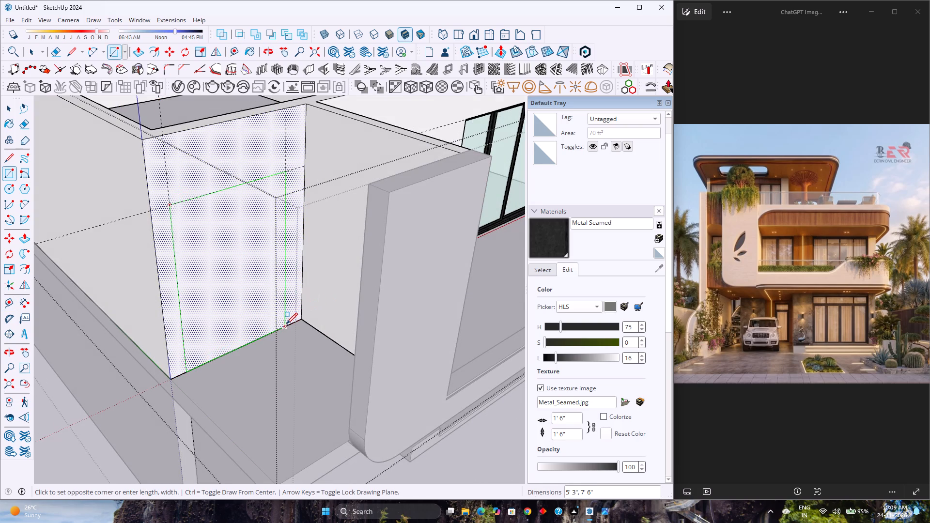
click(286, 324)
key(Escape)
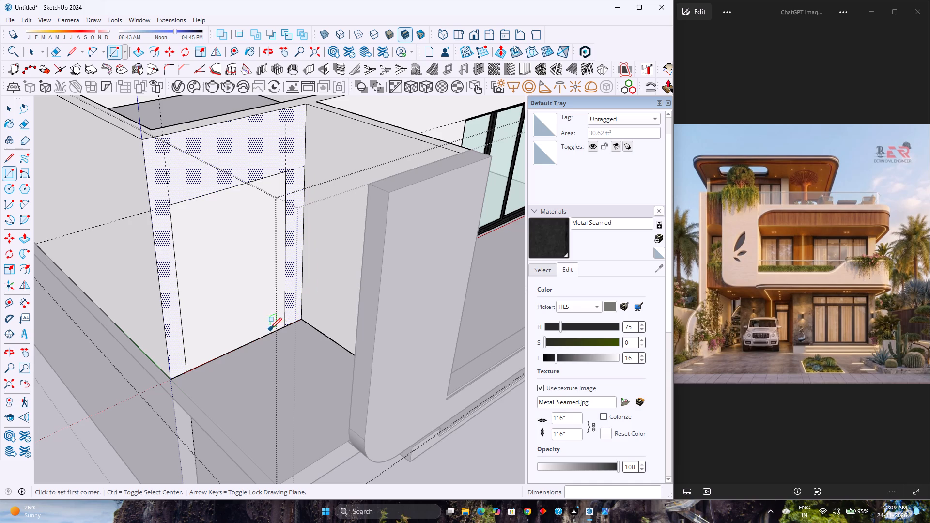
Push the rectangle 9" through the wall thickness to cut a door opening behind the tall panel.
key(space)
click(226, 332)
scroll(226, 332, up, 2)
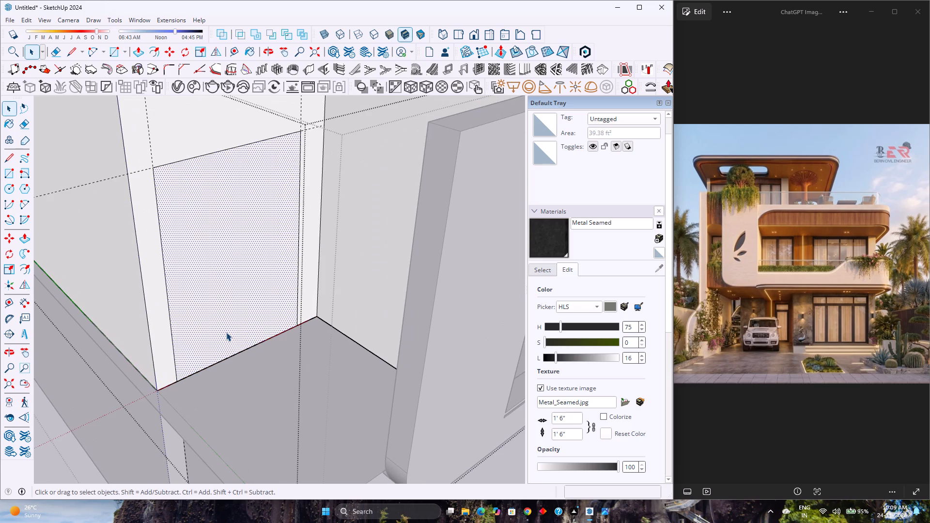
key(p)
click(228, 322)
click(210, 294)
scroll(233, 338, down, 5)
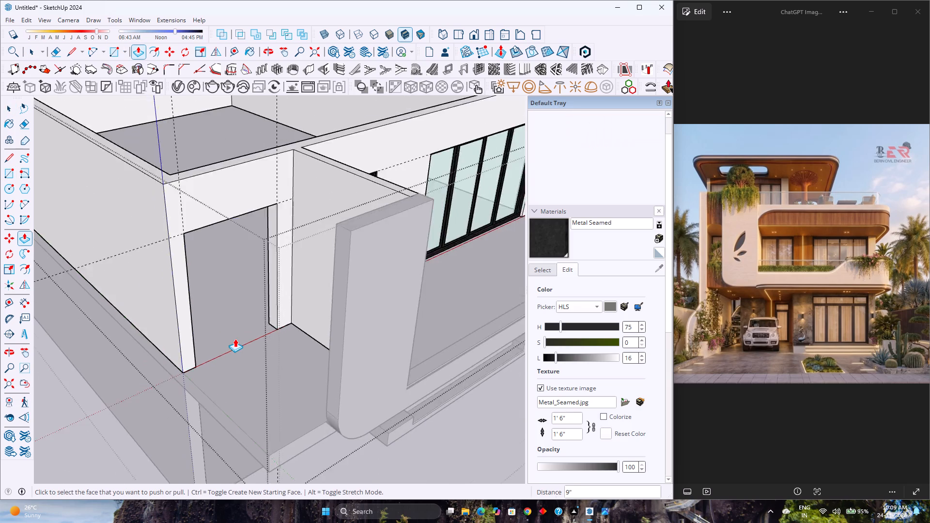
scroll(235, 338, down, 2)
key(space)
Copy the adjacent two-panel sliding glass door into the new opening, matching its bottom corner to the opening's bottom inner corner.
middle_drag(286, 335, 141, 318)
scroll(141, 318, down, 3)
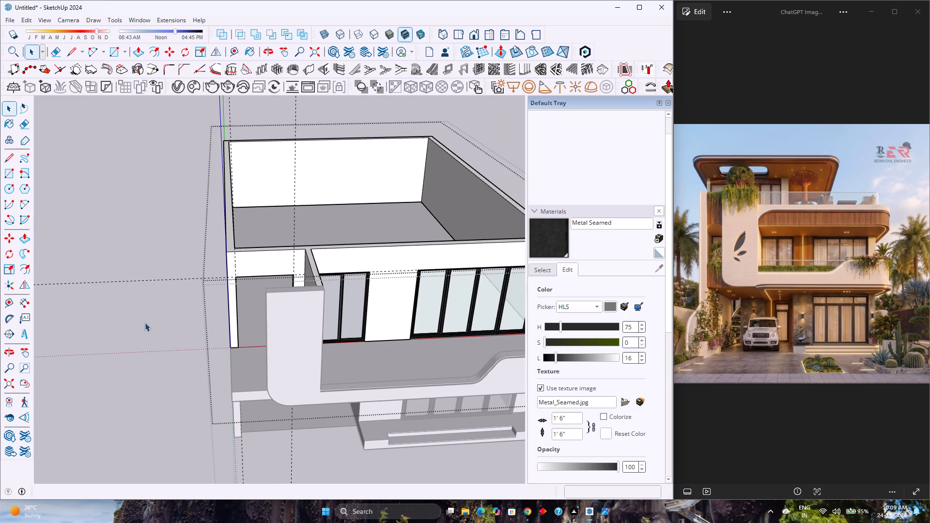
click(343, 330)
scroll(346, 335, up, 4)
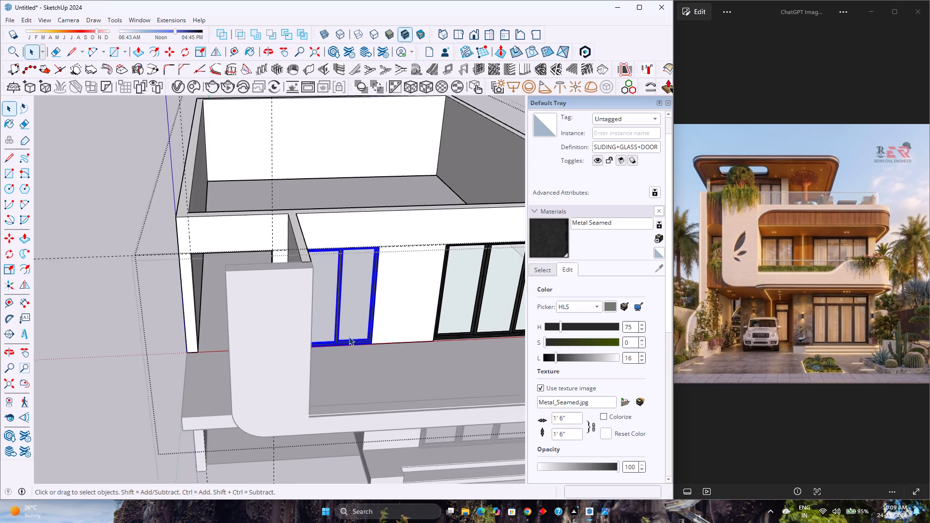
scroll(349, 337, up, 5)
key(m)
scroll(420, 358, up, 3)
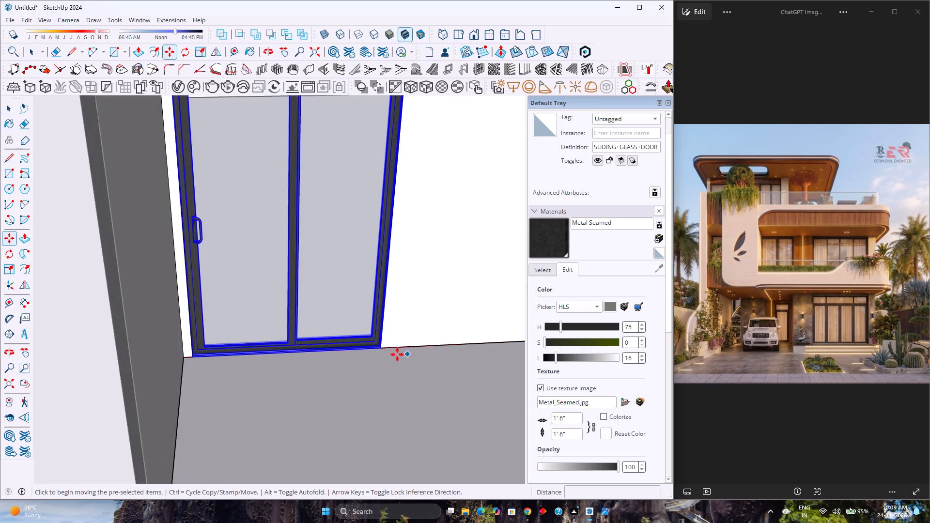
scroll(397, 354, up, 6)
middle_drag(389, 354, 148, 434)
middle_click(148, 434)
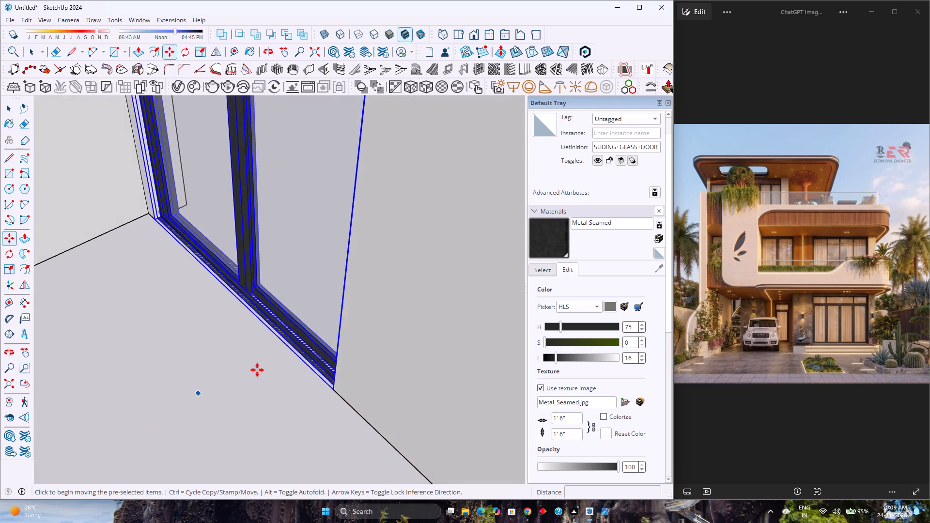
scroll(290, 366, up, 8)
click(364, 411)
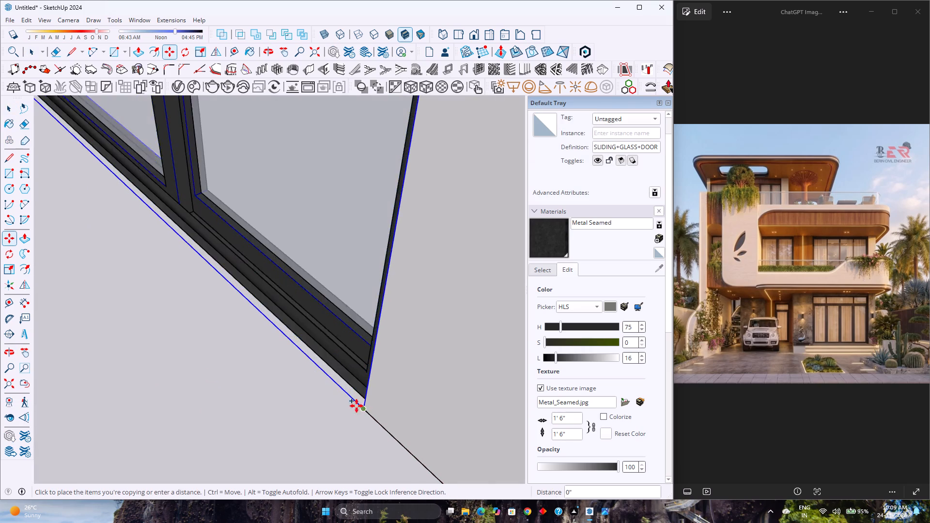
scroll(303, 372, down, 19)
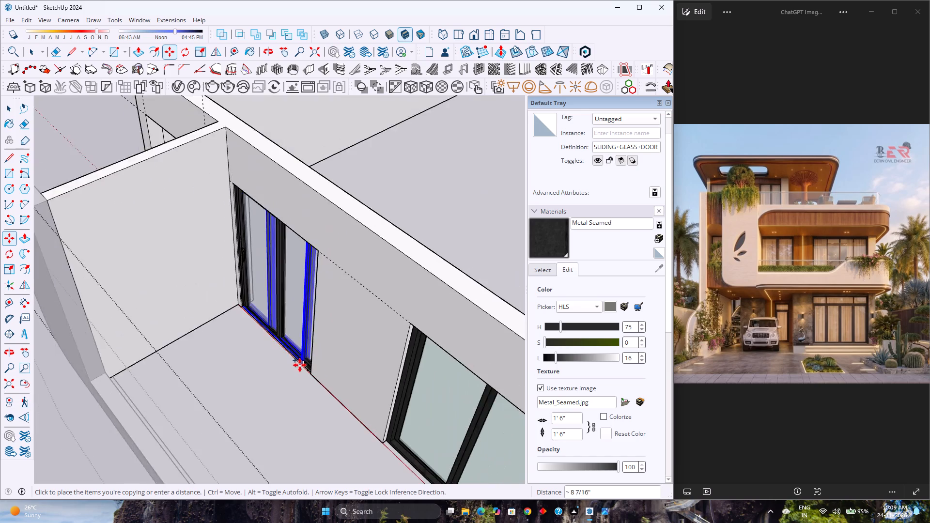
scroll(300, 365, down, 5)
scroll(92, 308, up, 3)
middle_drag(93, 308, 418, 371)
scroll(301, 310, up, 5)
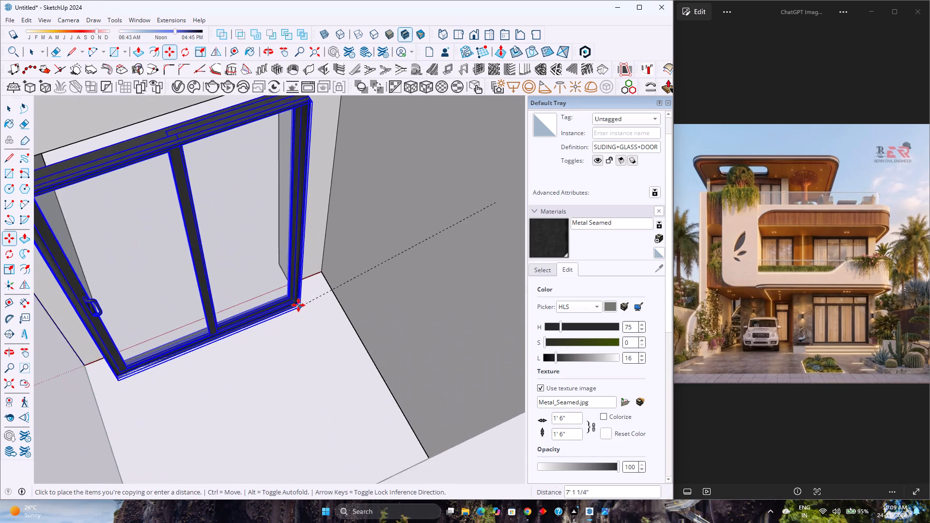
scroll(298, 305, up, 8)
click(288, 267)
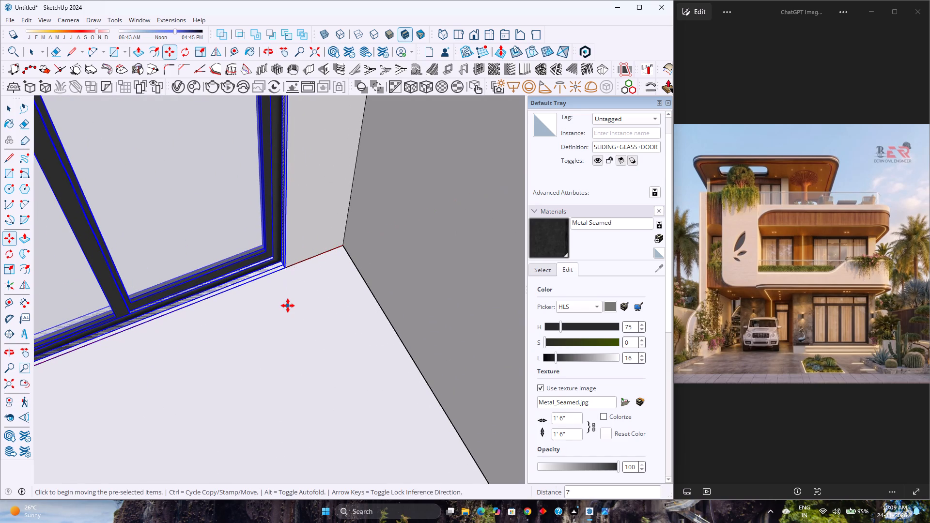
scroll(288, 306, down, 5)
key(space)
scroll(287, 306, down, 4)
key(Escape)
Examine the copied sliding door in its opening and the whole front facade against the reference image.
middle_drag(239, 358, 250, 314)
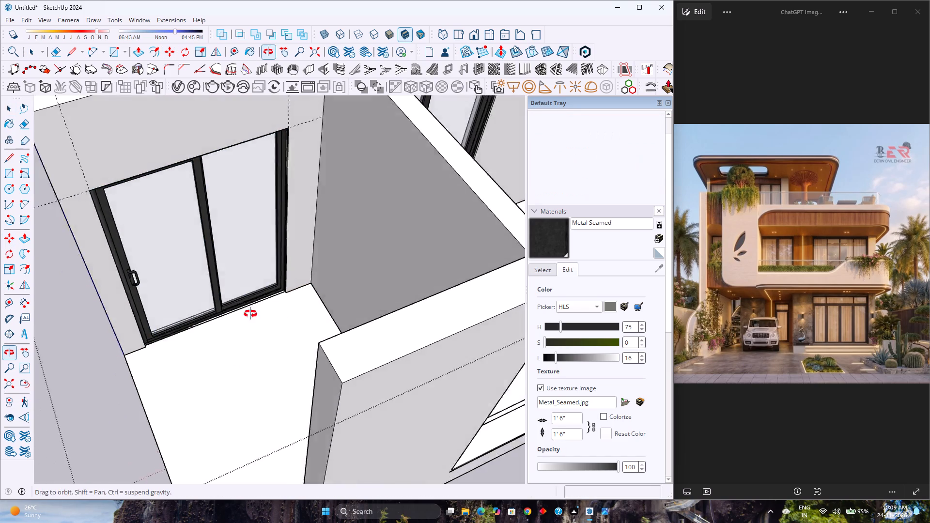
middle_drag(250, 314, 268, 282)
middle_click(268, 282)
scroll(269, 278, down, 3)
middle_drag(247, 331, 221, 254)
scroll(223, 257, down, 2)
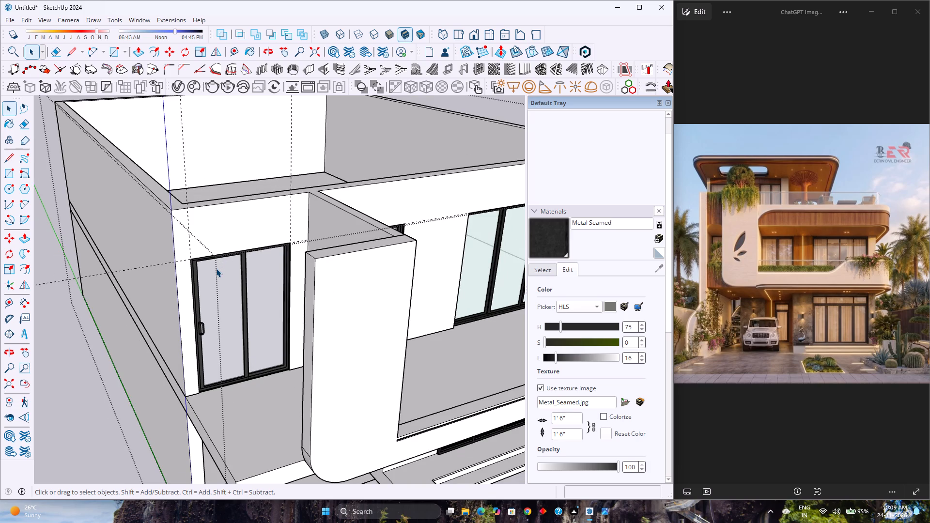
scroll(229, 284, down, 3)
scroll(228, 286, up, 4)
scroll(228, 295, down, 4)
middle_drag(263, 317, 196, 243)
middle_click(196, 243)
scroll(197, 248, down, 2)
scroll(191, 257, up, 1)
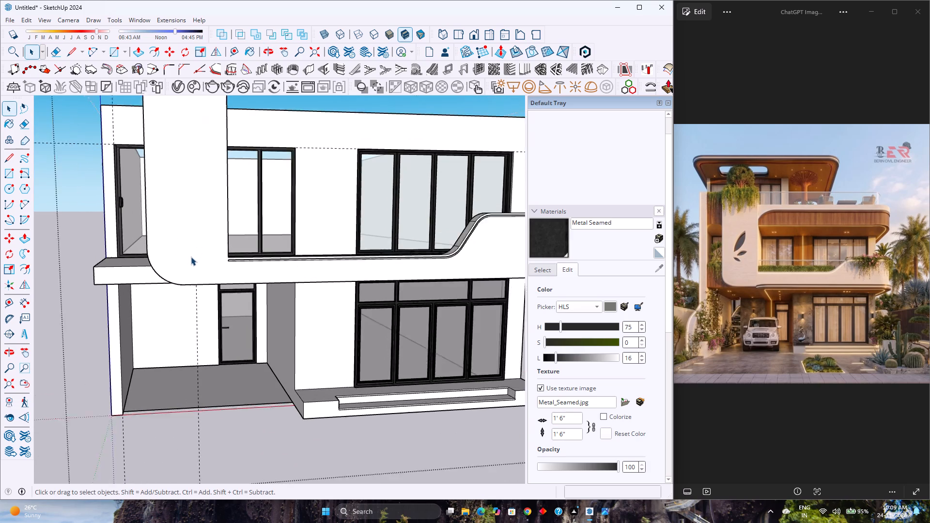
scroll(191, 257, up, 2)
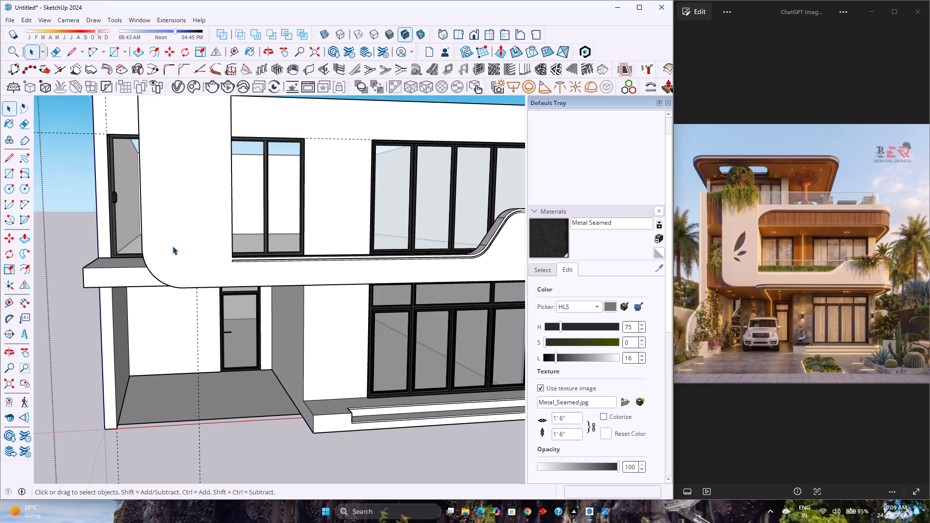
scroll(172, 246, down, 4)
scroll(172, 246, up, 3)
scroll(172, 246, down, 2)
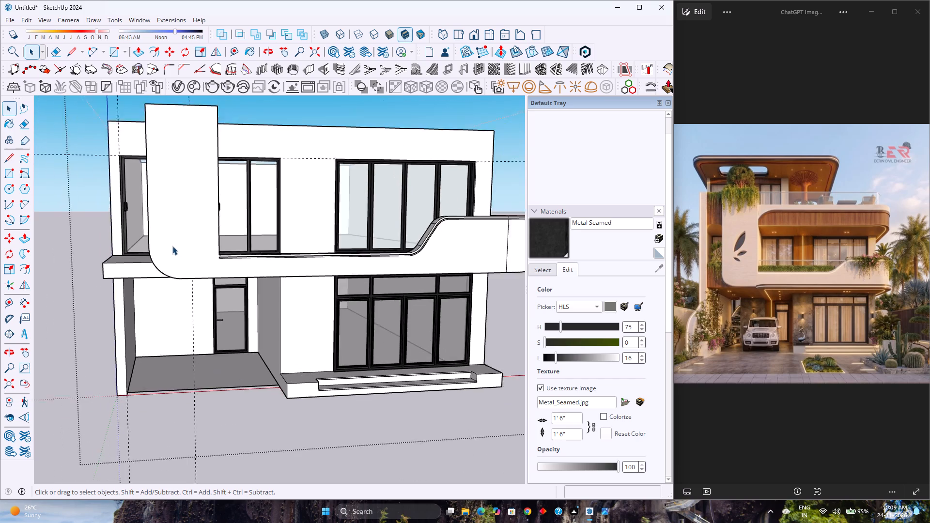
scroll(172, 246, down, 1)
scroll(171, 250, up, 2)
scroll(170, 251, down, 4)
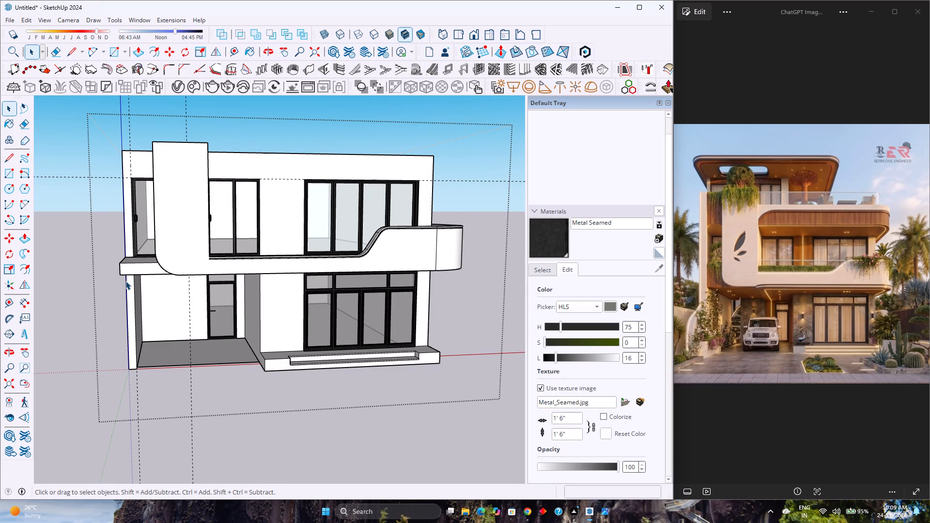
scroll(119, 261, up, 2)
scroll(108, 260, down, 1)
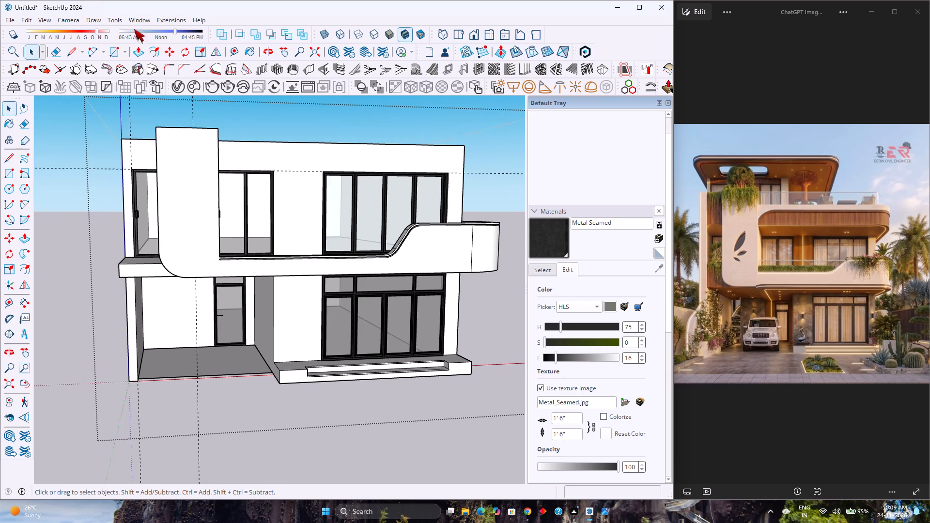
Delete all guides from the model.
click(24, 17)
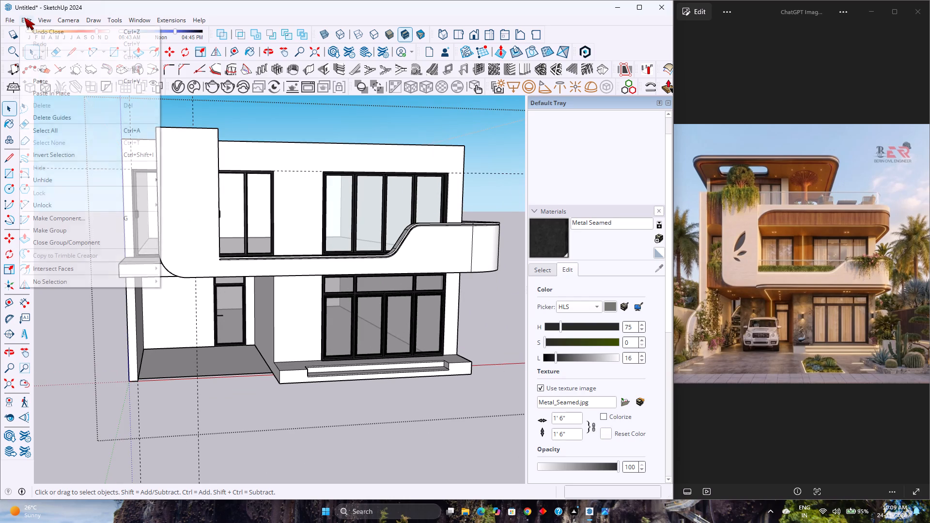
click(62, 115)
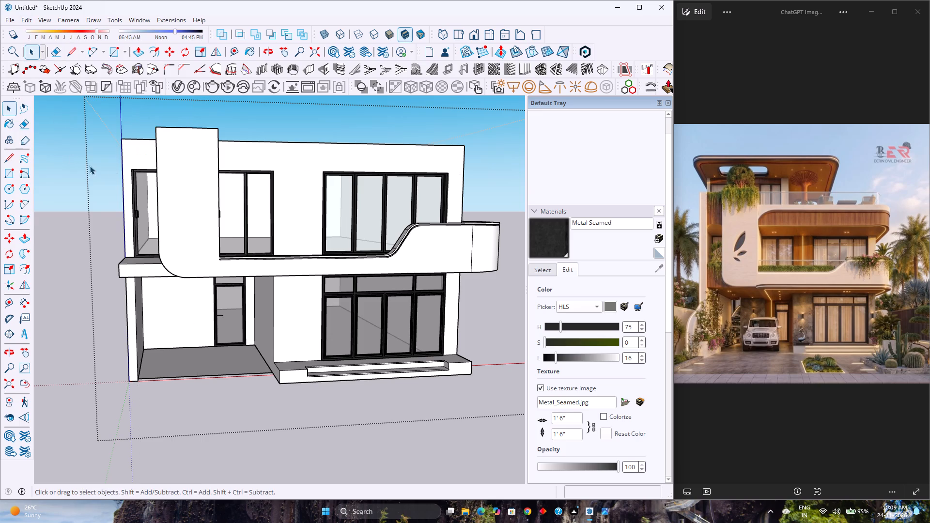
Examine the two-storey house from the front and above, comparing its balcony and upper walls with the reference image.
scroll(159, 172, down, 5)
scroll(159, 172, up, 4)
middle_drag(248, 162, 173, 222)
scroll(173, 222, down, 2)
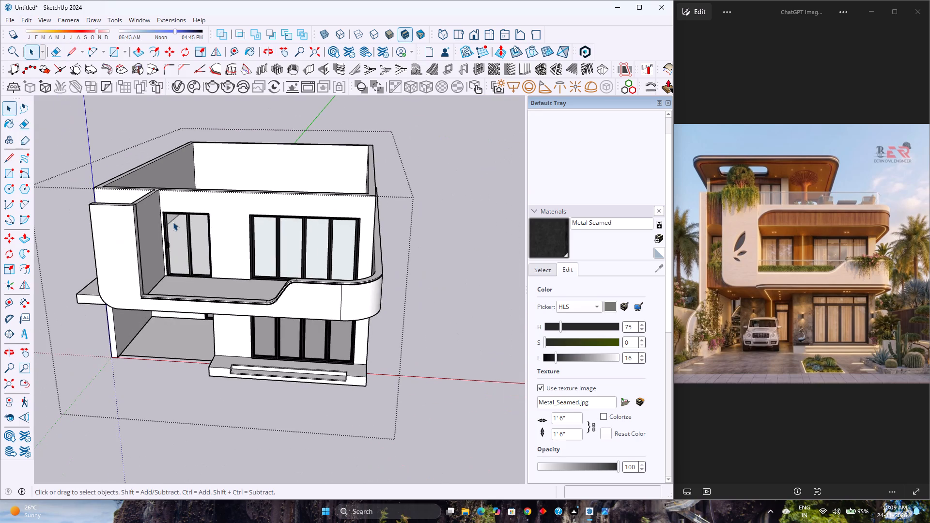
scroll(173, 220, up, 4)
scroll(173, 219, down, 4)
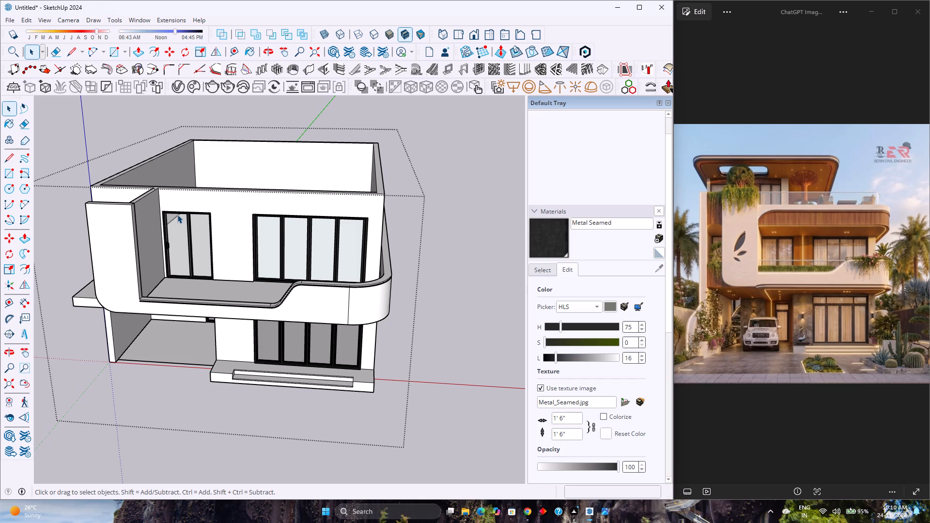
scroll(172, 252, up, 1)
scroll(177, 244, down, 3)
scroll(181, 244, up, 1)
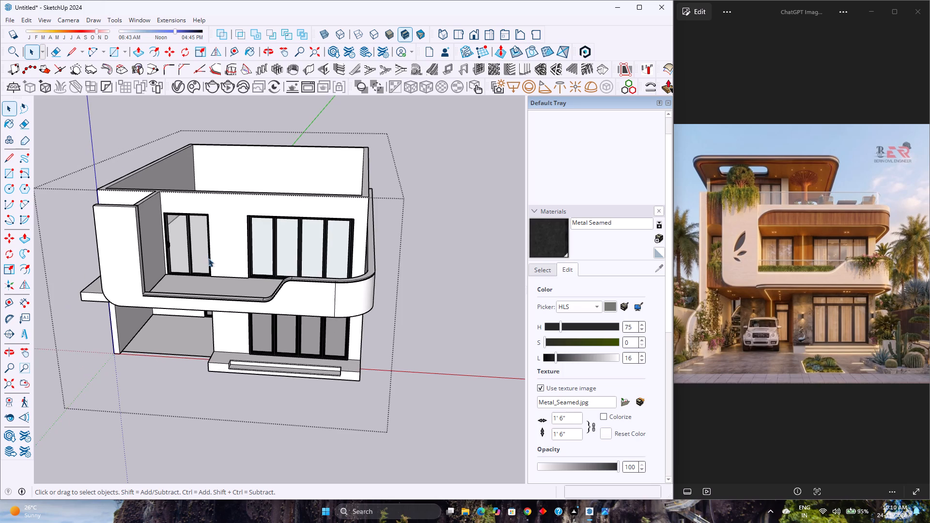
scroll(151, 219, up, 3)
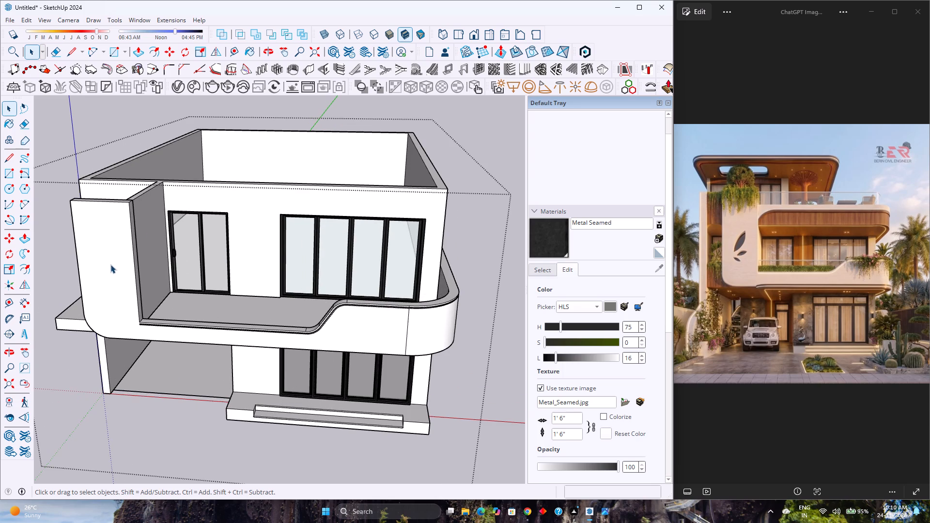
scroll(112, 259, up, 4)
scroll(113, 253, down, 3)
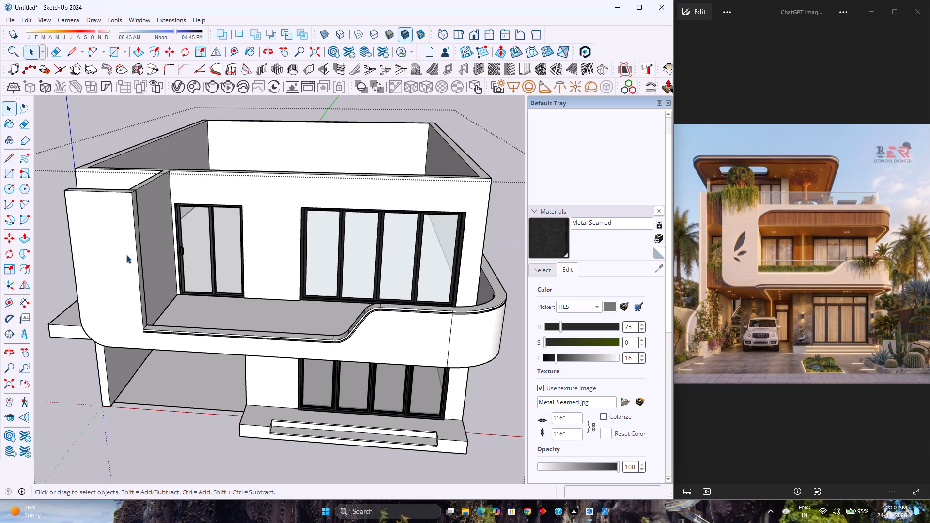
Examine the tall curved panel, the balcony slab beside it and the new door from the side and from above.
middle_drag(158, 246, 305, 218)
middle_click(305, 218)
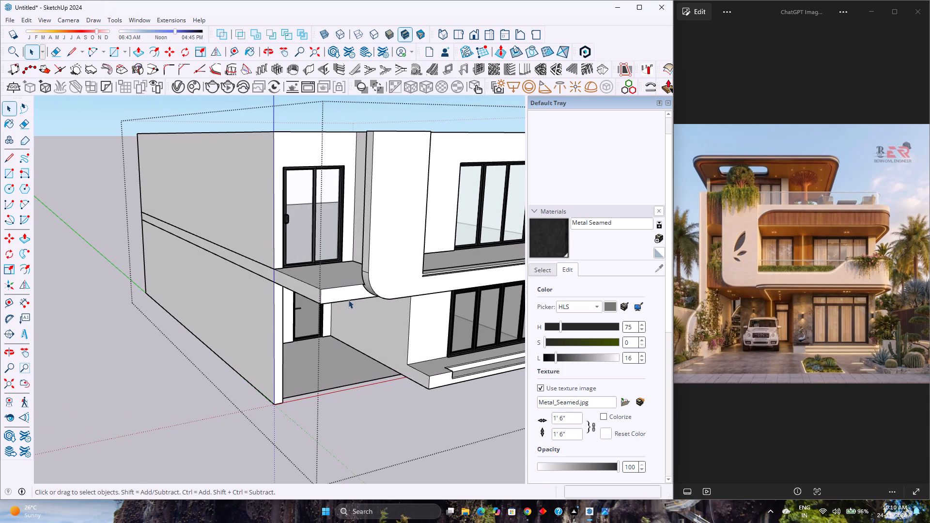
scroll(368, 292, up, 3)
scroll(368, 292, down, 3)
scroll(368, 292, up, 1)
middle_click(360, 293)
middle_drag(360, 294, 268, 343)
middle_click(268, 343)
scroll(267, 331, down, 4)
scroll(340, 198, up, 9)
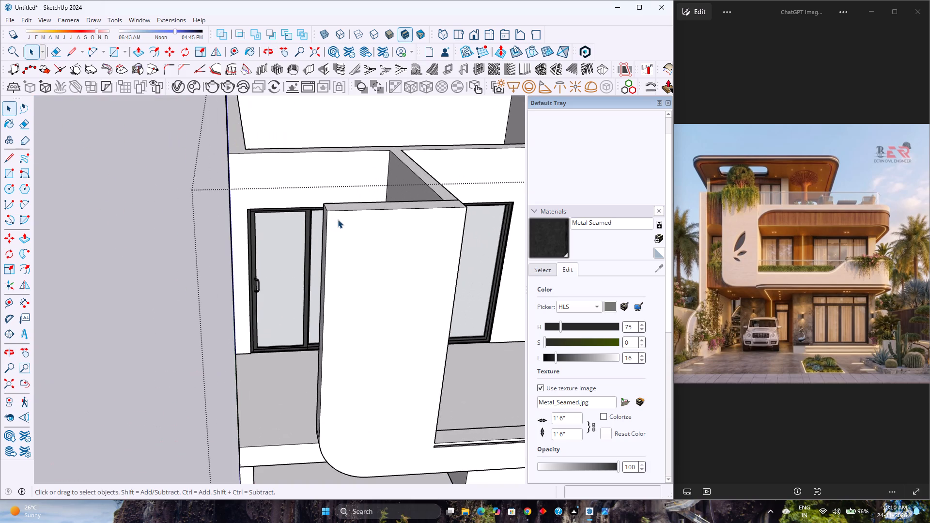
scroll(336, 218, up, 8)
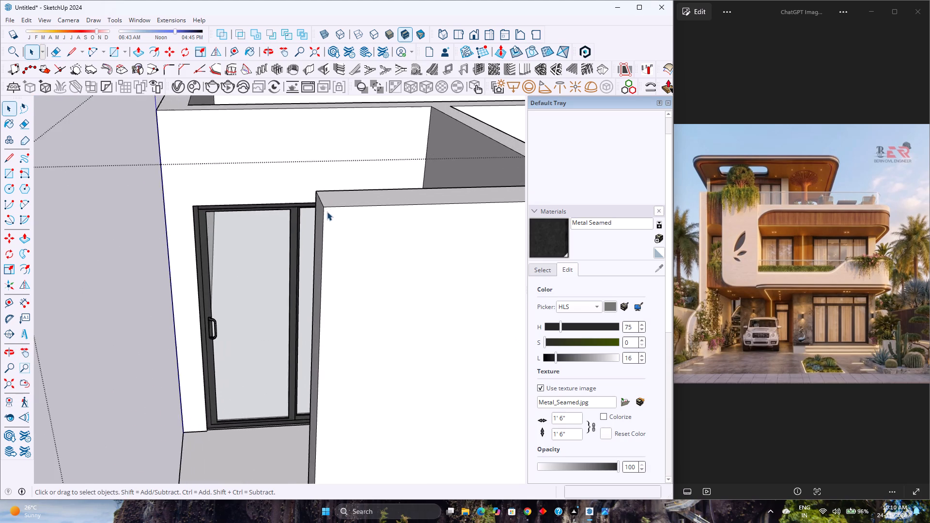
middle_drag(327, 212, 286, 316)
middle_click(286, 316)
scroll(287, 299, down, 5)
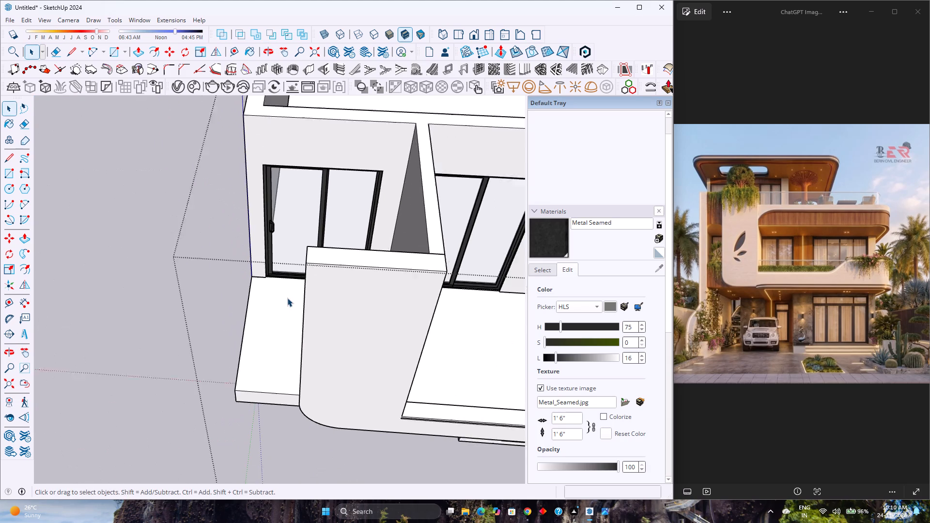
scroll(287, 298, down, 1)
scroll(332, 356, down, 2)
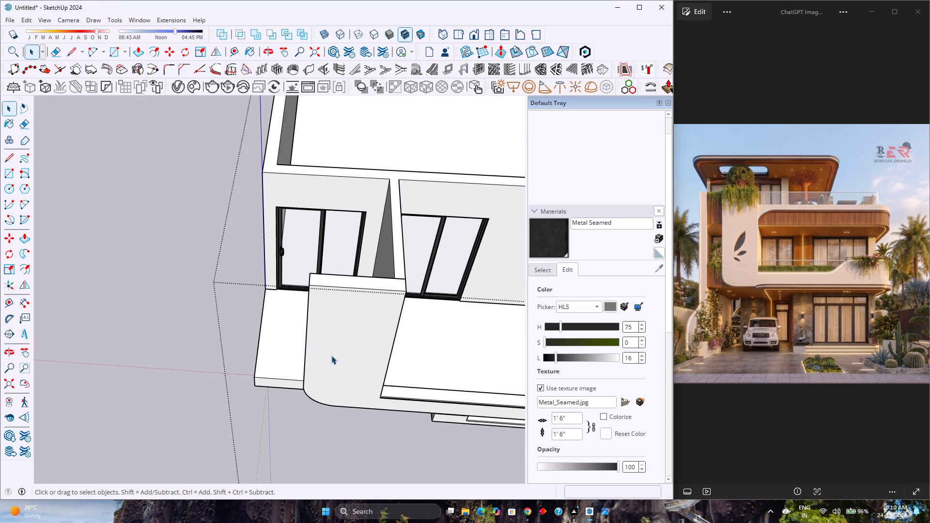
middle_drag(354, 372, 297, 369)
scroll(297, 362, up, 2)
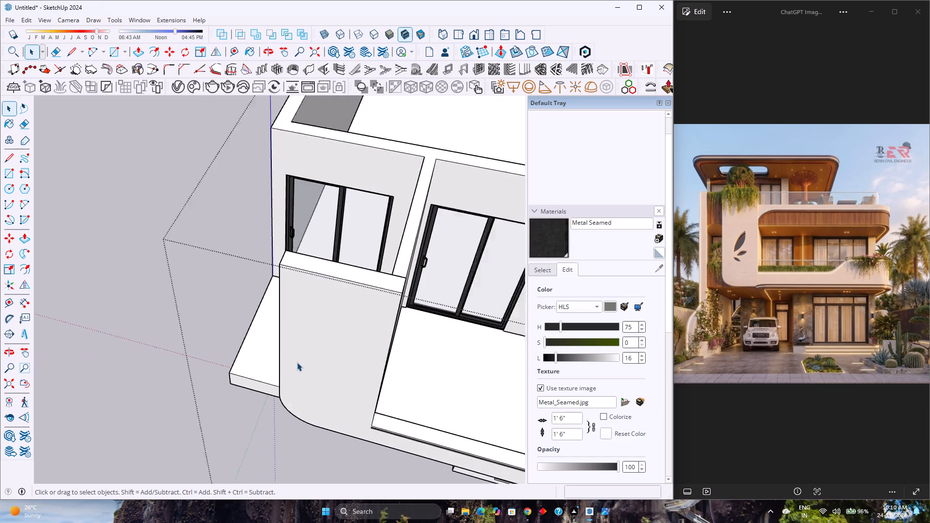
scroll(297, 362, up, 2)
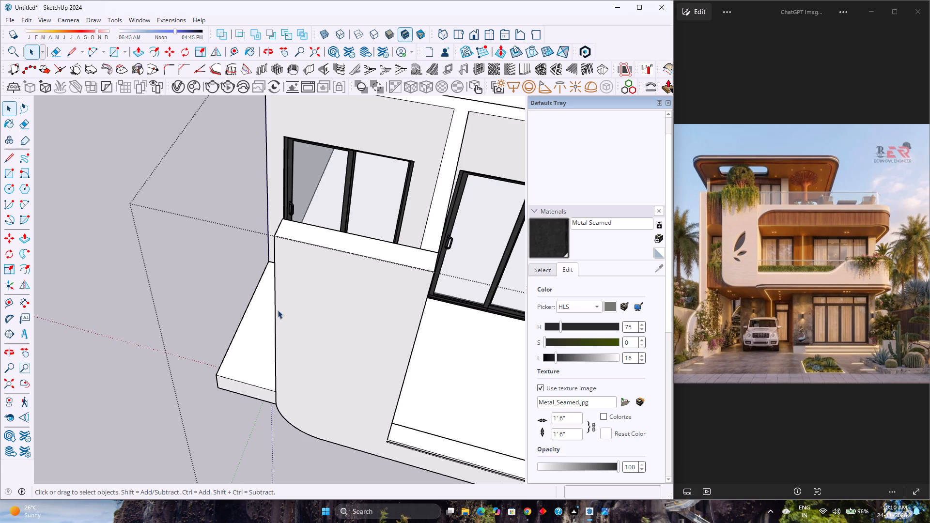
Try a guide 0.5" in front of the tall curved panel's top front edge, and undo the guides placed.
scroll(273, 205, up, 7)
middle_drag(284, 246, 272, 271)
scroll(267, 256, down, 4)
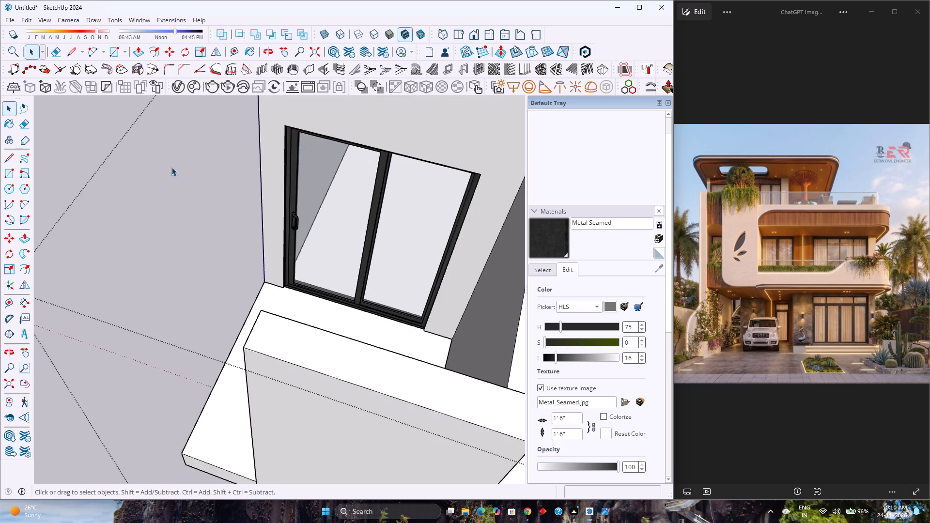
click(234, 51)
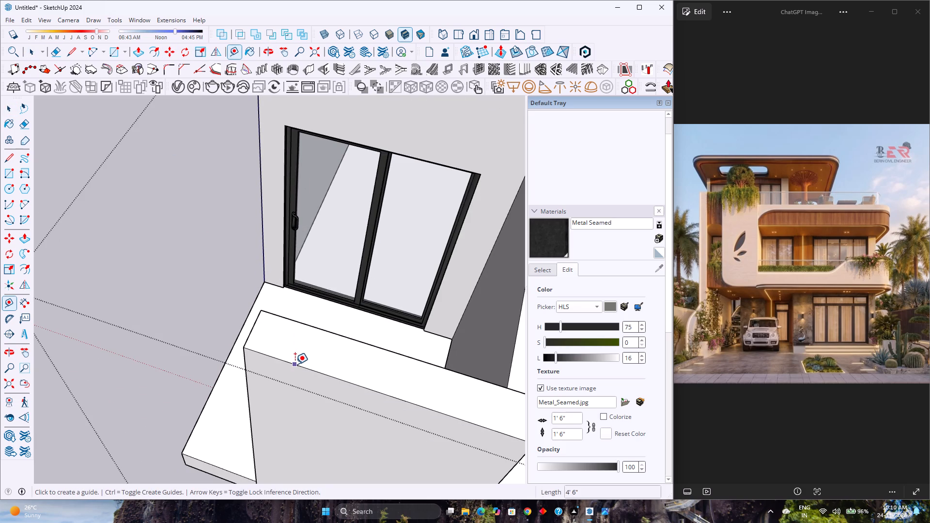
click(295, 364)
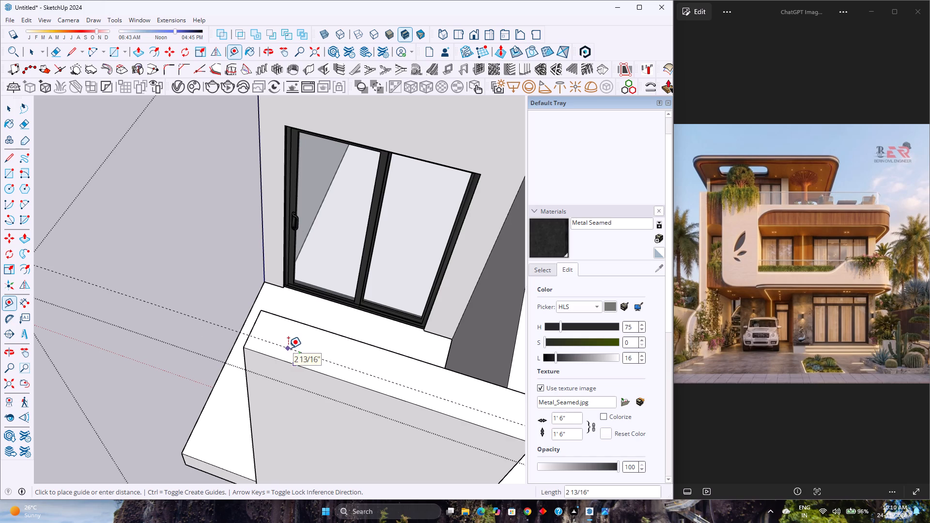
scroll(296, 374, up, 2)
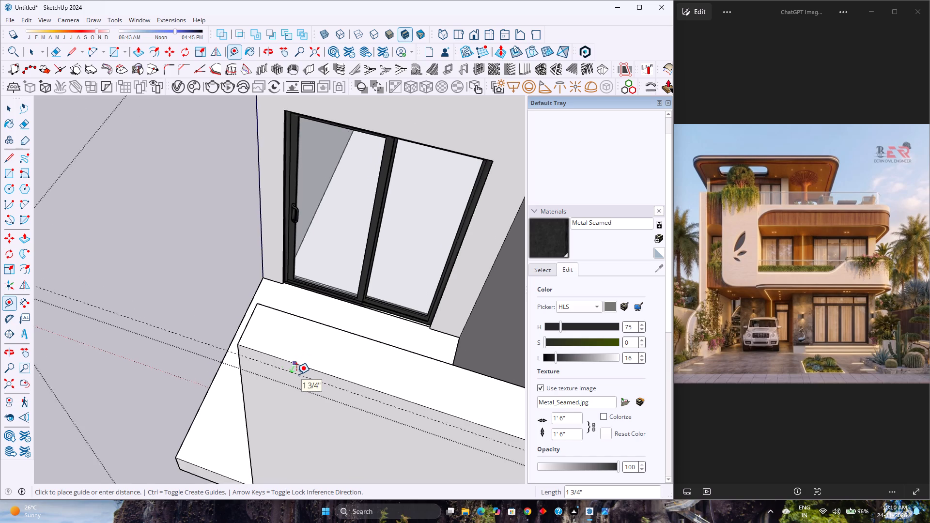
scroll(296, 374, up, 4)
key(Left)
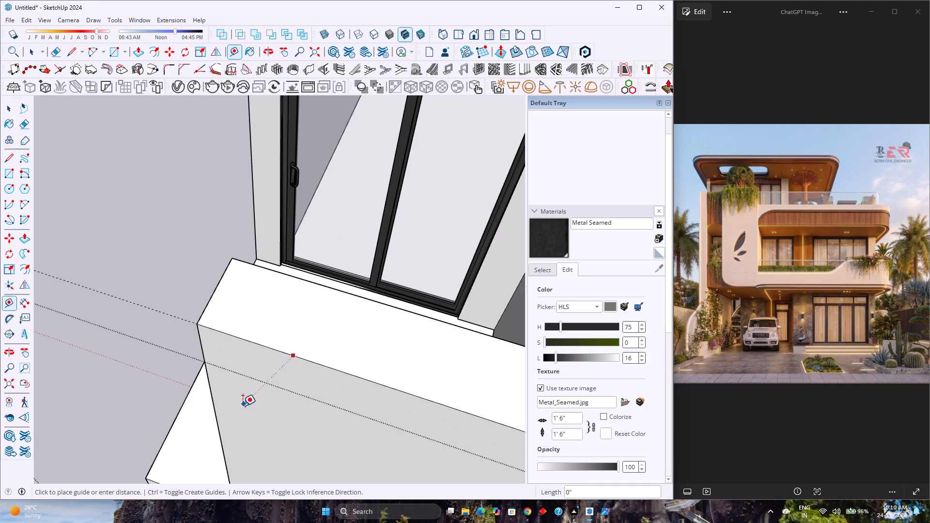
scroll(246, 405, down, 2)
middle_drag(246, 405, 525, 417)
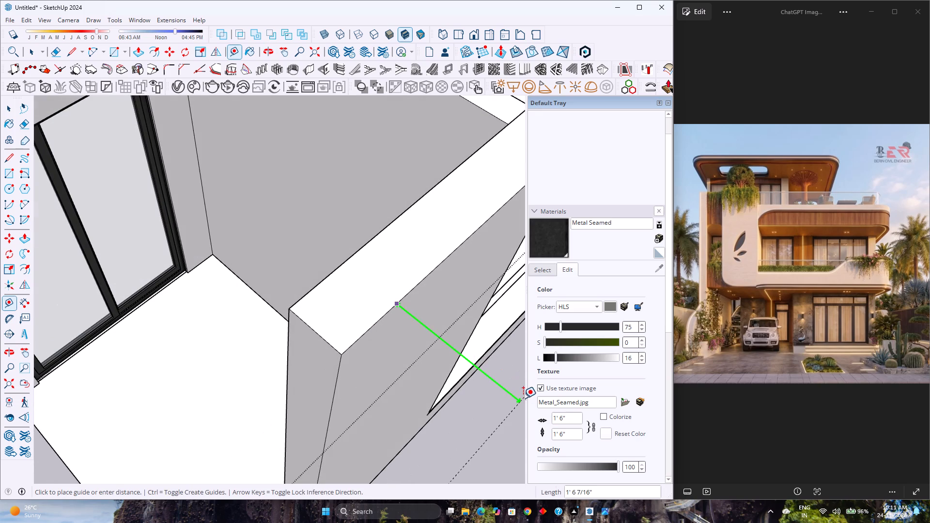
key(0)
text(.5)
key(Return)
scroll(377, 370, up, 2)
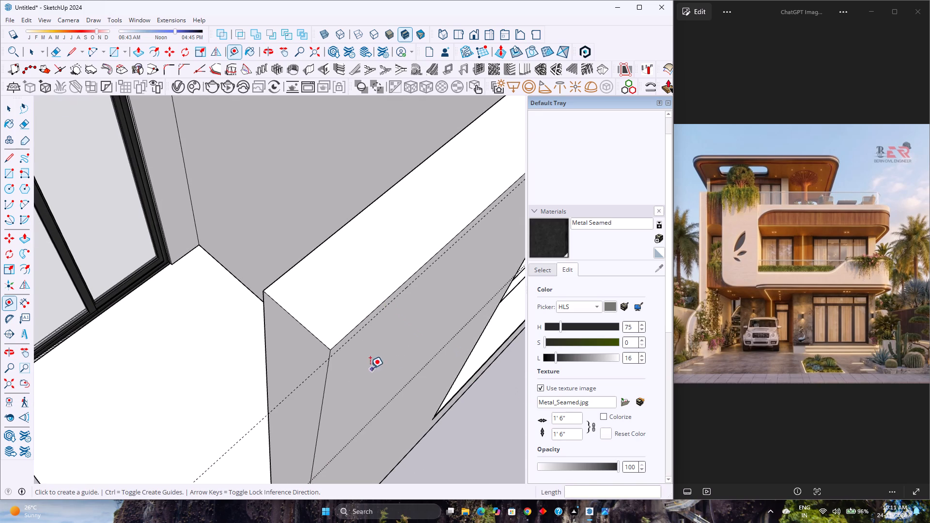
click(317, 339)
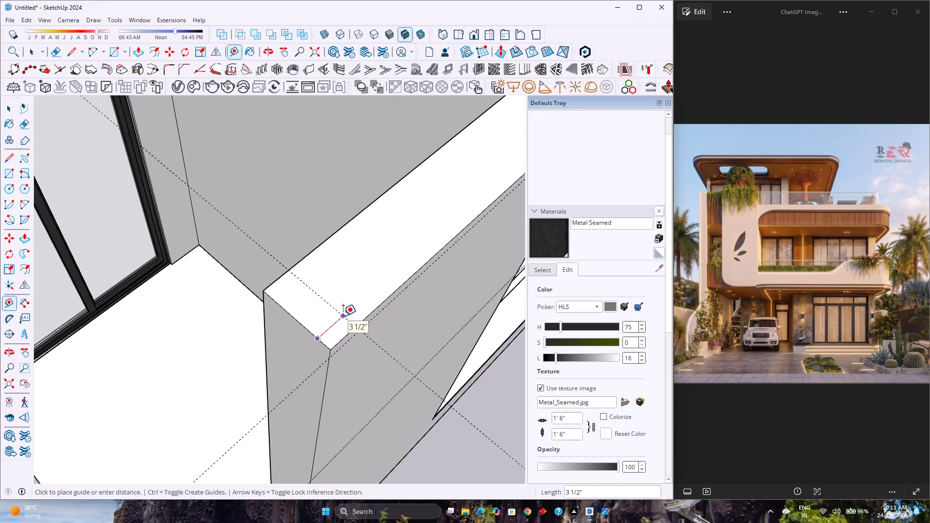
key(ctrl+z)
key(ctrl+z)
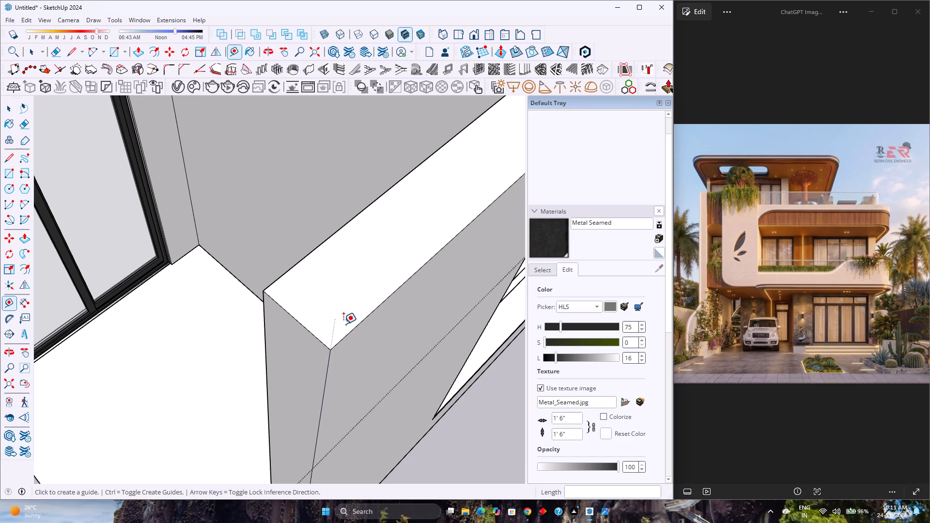
Place a guide 0.25" in front of the tall panel's top front edge.
click(353, 333)
text(0.2)
key(5)
key(Return)
Place guides 2" behind the front guide and 2" in from the panel's outer end edge.
scroll(306, 310, up, 2)
middle_drag(306, 310, 271, 349)
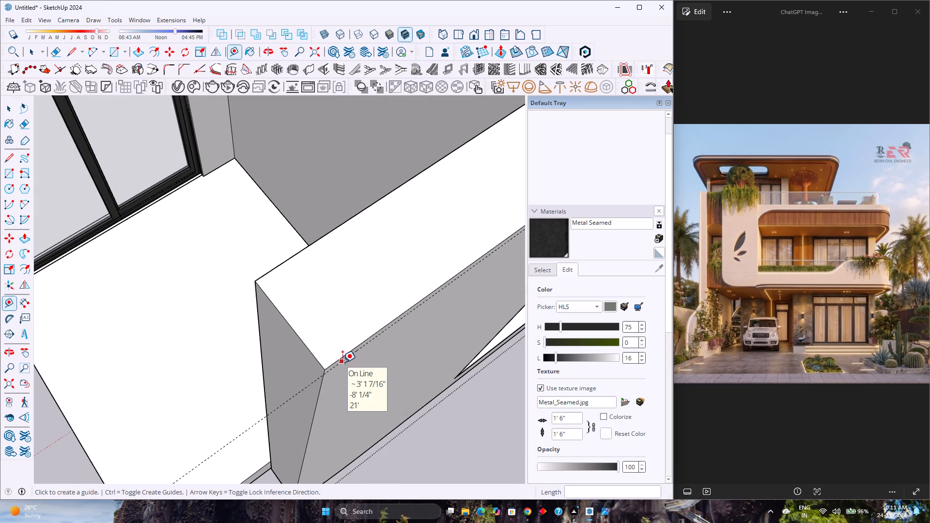
click(342, 362)
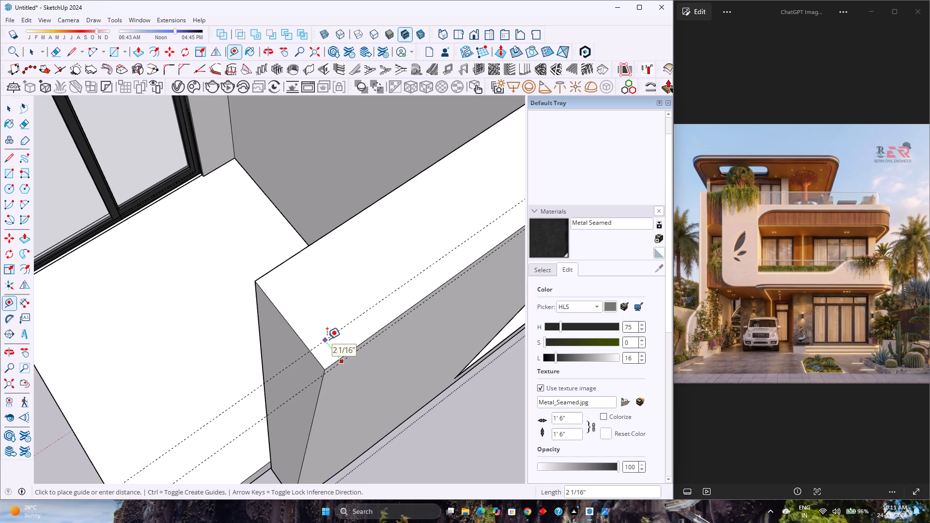
key(2)
key(Return)
click(300, 336)
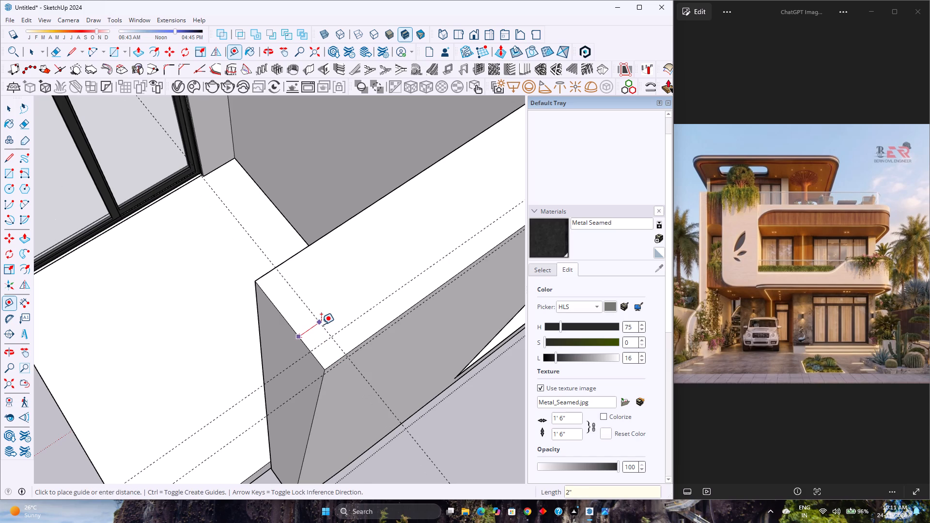
key(2)
key(Return)
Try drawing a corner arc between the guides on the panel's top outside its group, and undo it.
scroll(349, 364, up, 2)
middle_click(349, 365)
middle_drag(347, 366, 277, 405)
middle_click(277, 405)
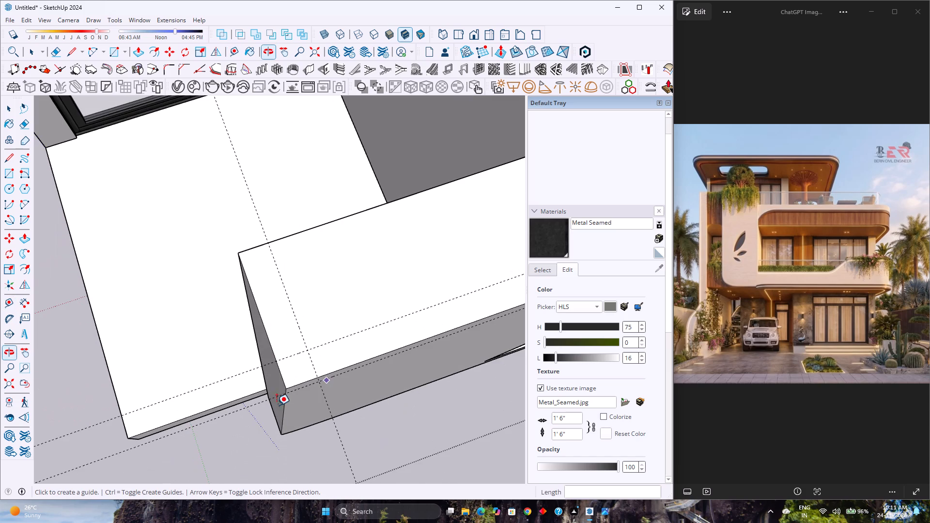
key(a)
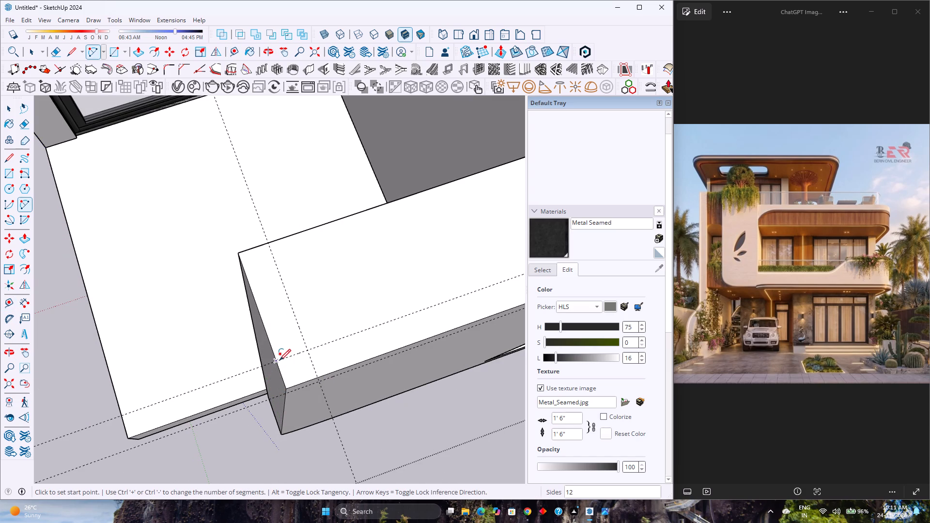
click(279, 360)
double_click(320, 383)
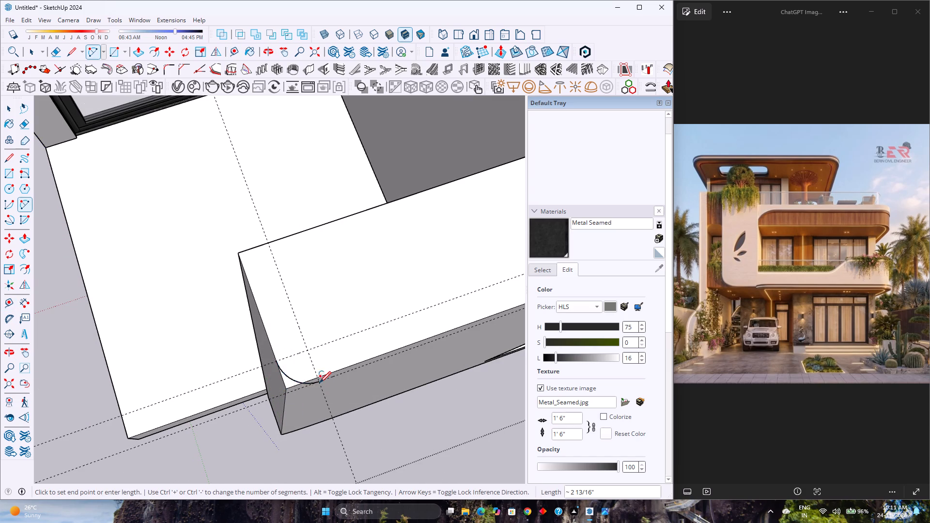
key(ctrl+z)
Inside the panel's group, draw a 2" radius arc rounding the top face's outer front corner out to the front guide.
key(space)
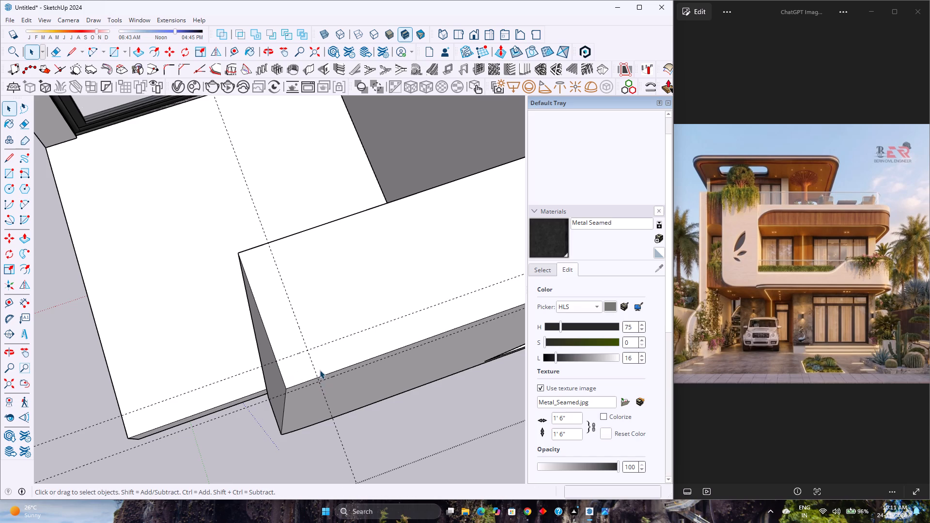
triple_click(320, 370)
scroll(319, 369, up, 1)
double_click(321, 363)
key(a)
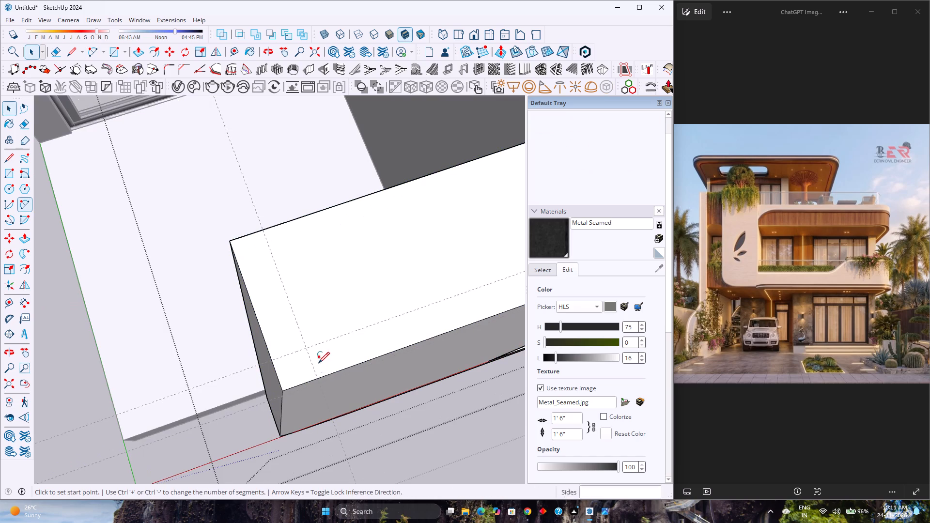
click(272, 358)
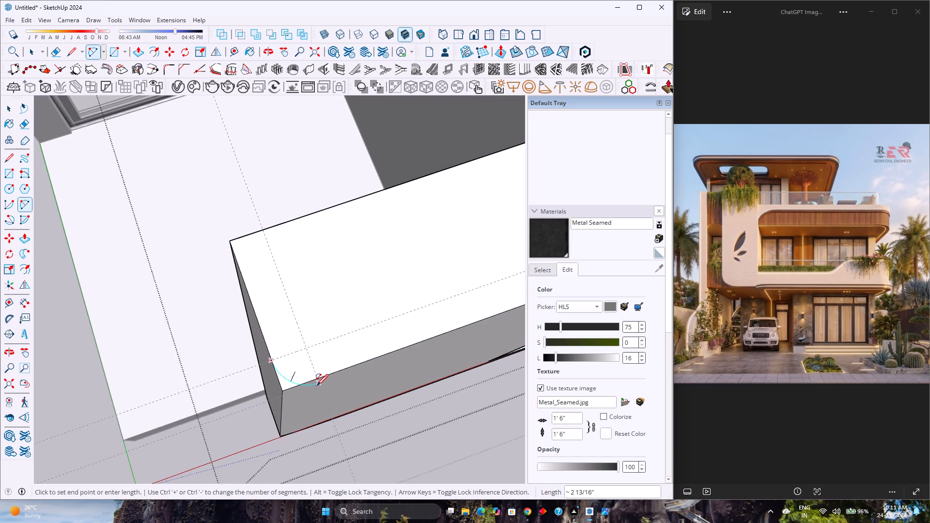
double_click(317, 385)
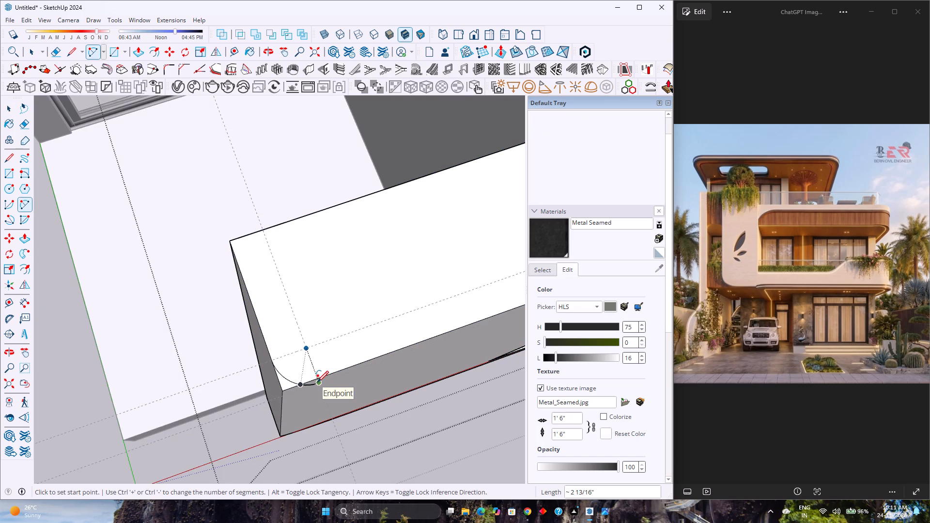
Draw a 1/4" line from the arc's outer end back to the panel's top front edge.
key(l)
click(319, 382)
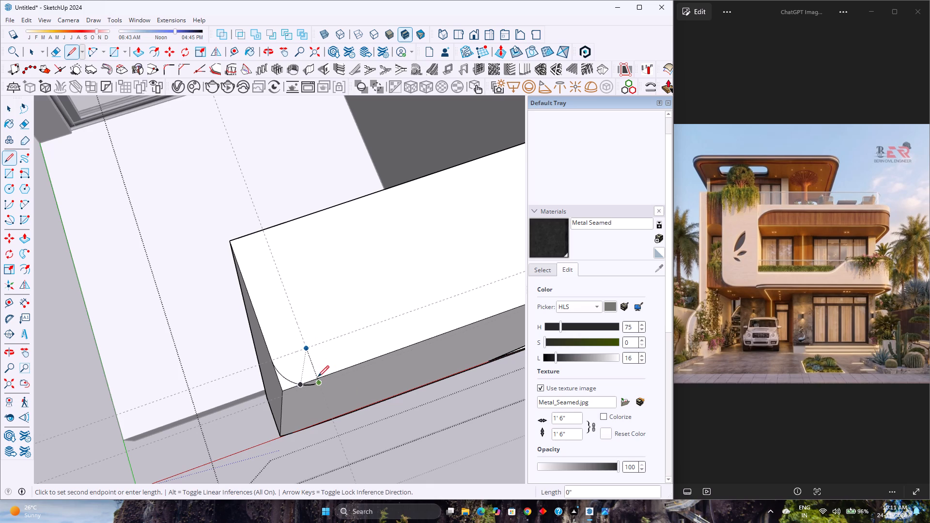
scroll(318, 378, up, 15)
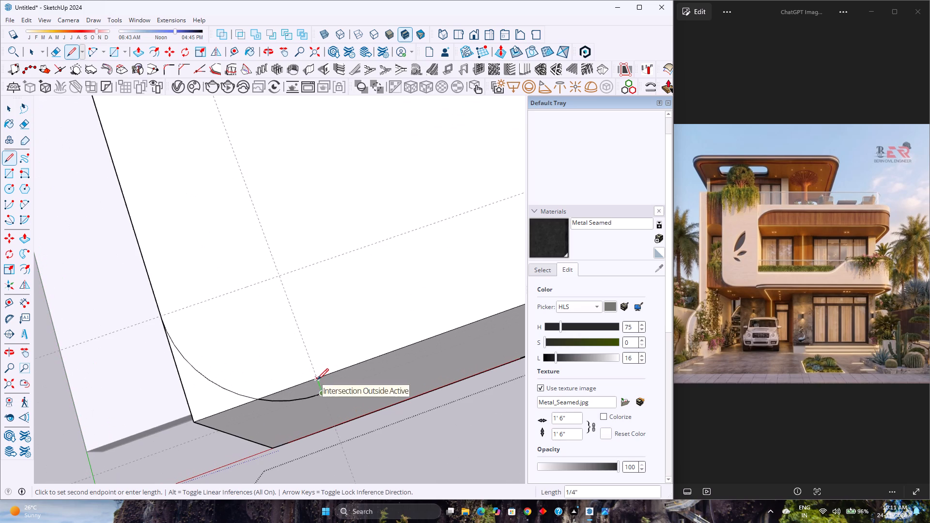
click(316, 379)
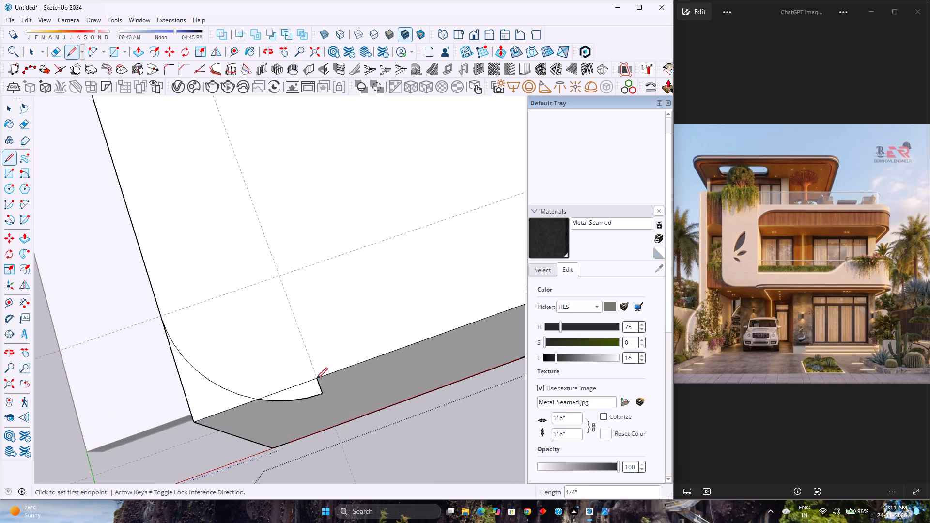
key(space)
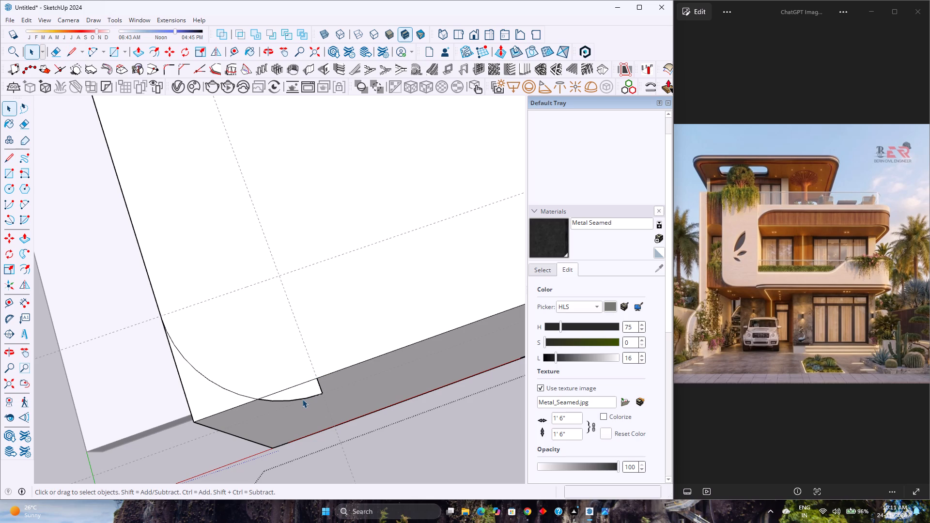
Set the short arc portion beyond the panel's front edge to 10 segments.
click(302, 399)
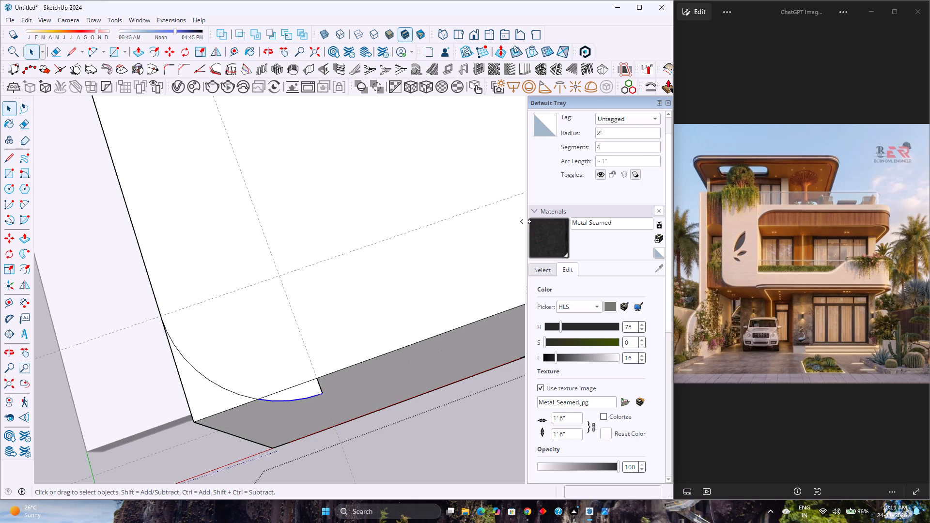
click(635, 149)
key(BackSpace)
key(1)
key(0)
key(Return)
Set the longer arc portion on the panel's top face to 30 segments.
click(231, 391)
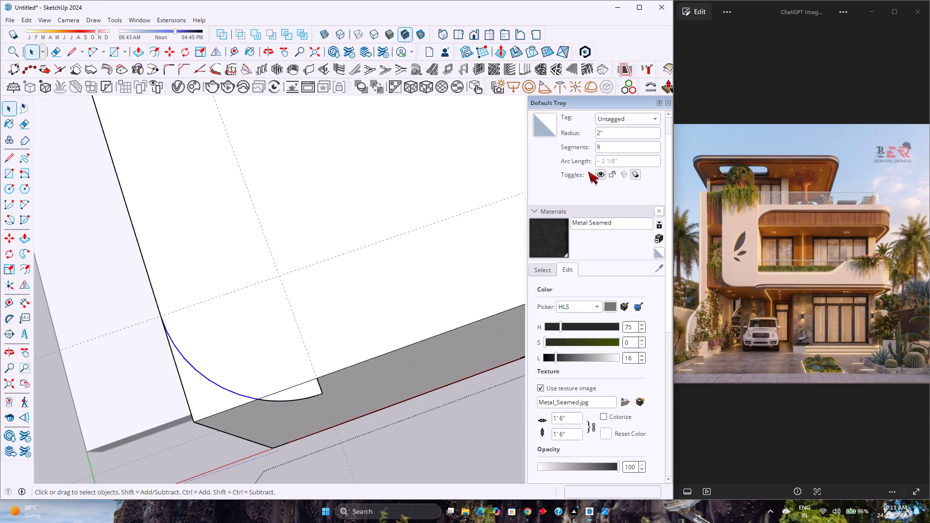
double_click(610, 147)
key(4)
key(0)
key(Return)
click(433, 265)
double_click(615, 145)
key(3)
key(0)
key(Return)
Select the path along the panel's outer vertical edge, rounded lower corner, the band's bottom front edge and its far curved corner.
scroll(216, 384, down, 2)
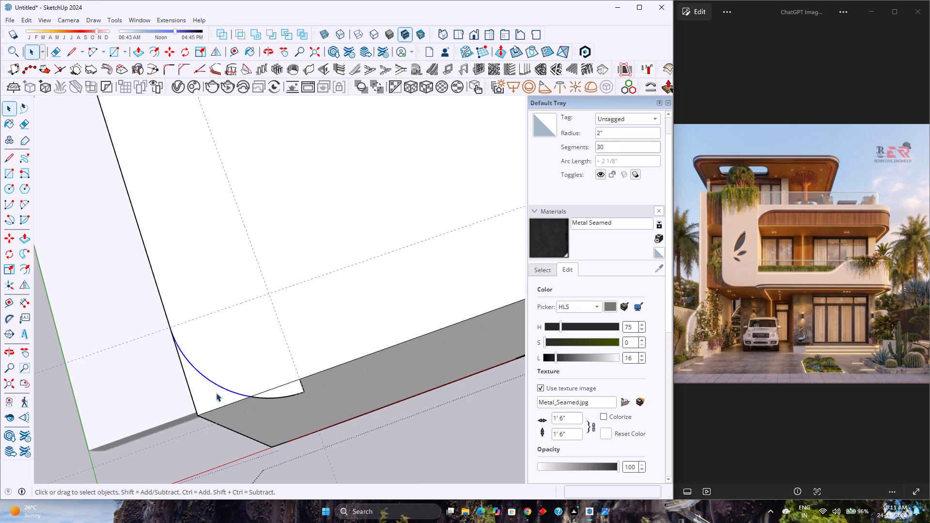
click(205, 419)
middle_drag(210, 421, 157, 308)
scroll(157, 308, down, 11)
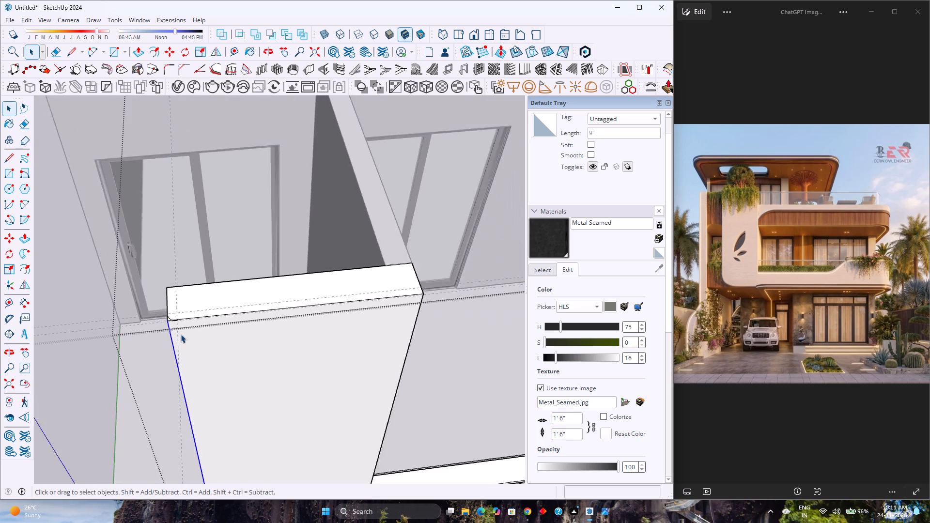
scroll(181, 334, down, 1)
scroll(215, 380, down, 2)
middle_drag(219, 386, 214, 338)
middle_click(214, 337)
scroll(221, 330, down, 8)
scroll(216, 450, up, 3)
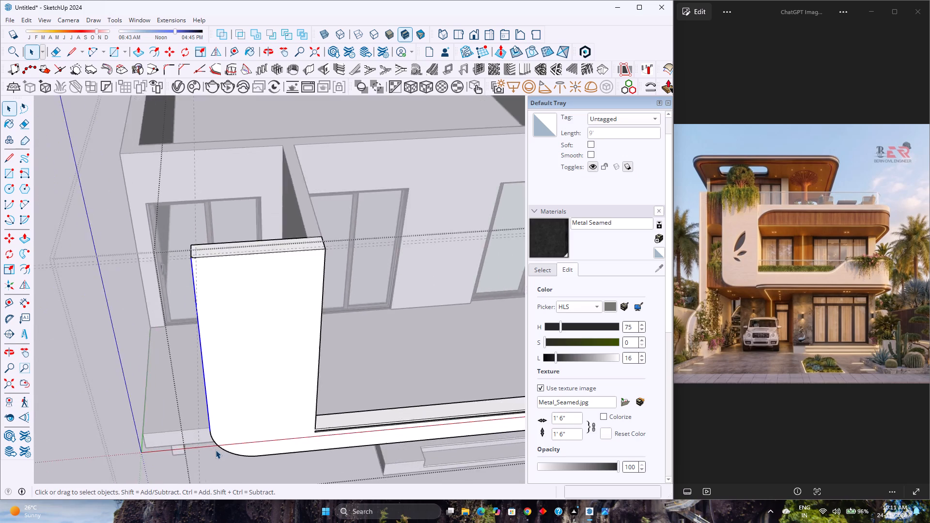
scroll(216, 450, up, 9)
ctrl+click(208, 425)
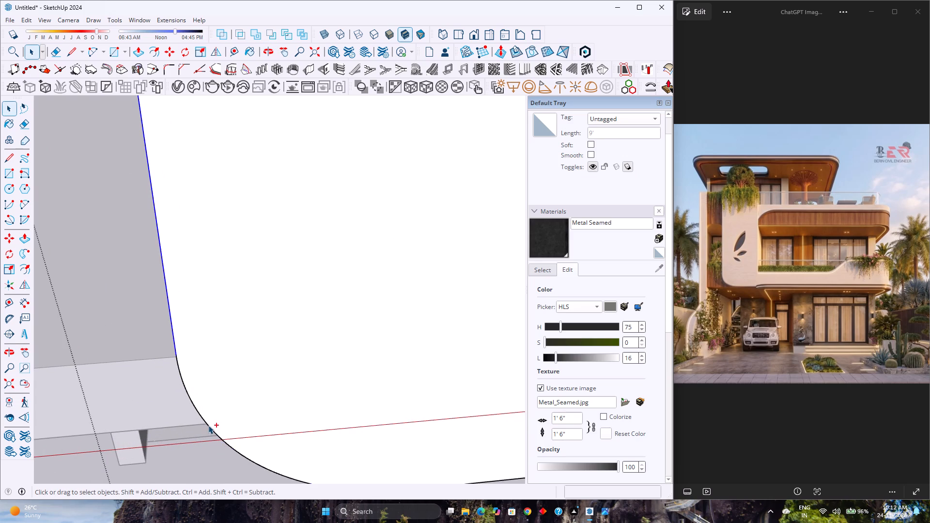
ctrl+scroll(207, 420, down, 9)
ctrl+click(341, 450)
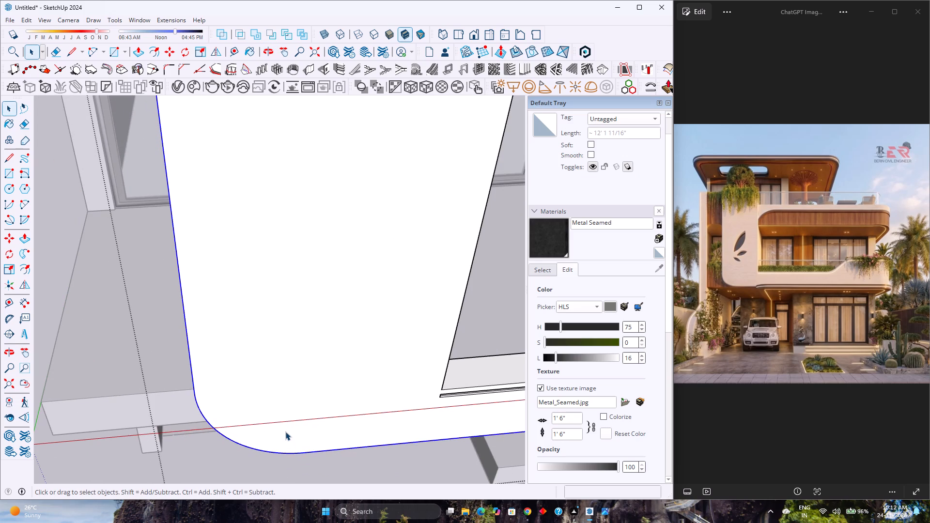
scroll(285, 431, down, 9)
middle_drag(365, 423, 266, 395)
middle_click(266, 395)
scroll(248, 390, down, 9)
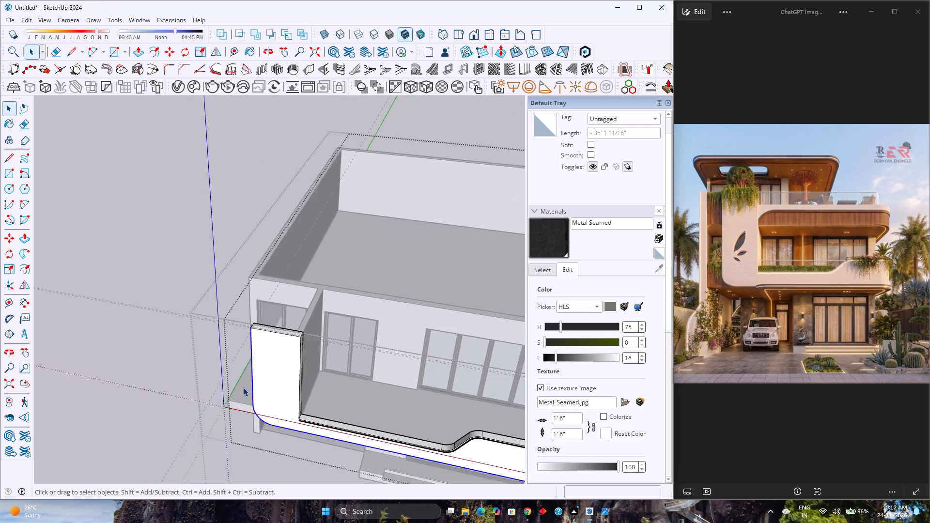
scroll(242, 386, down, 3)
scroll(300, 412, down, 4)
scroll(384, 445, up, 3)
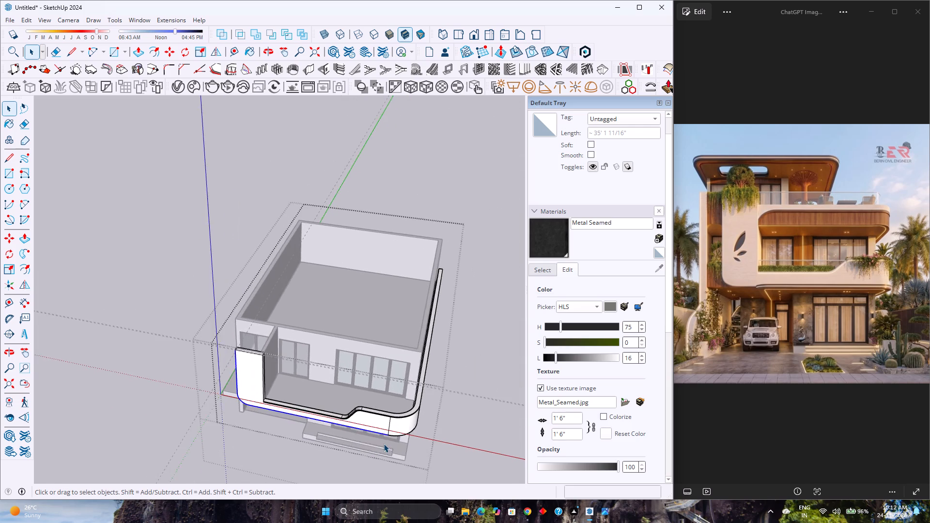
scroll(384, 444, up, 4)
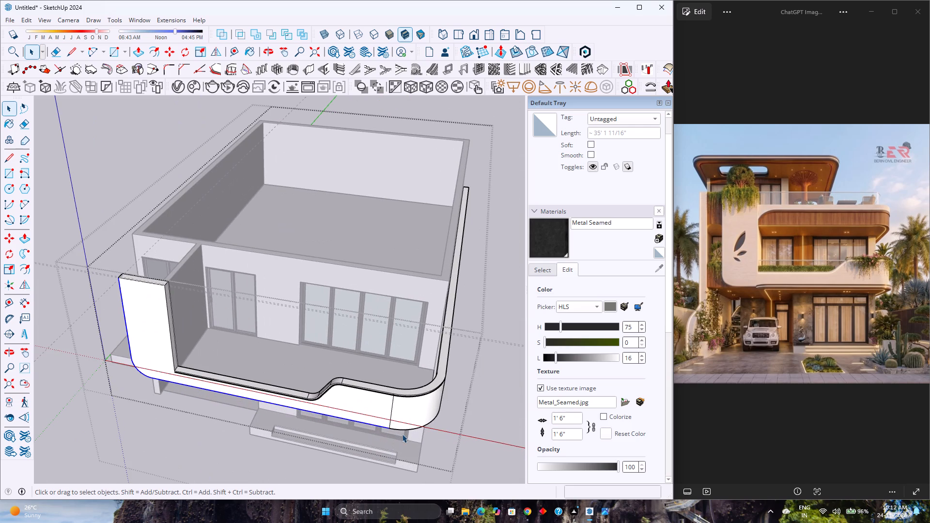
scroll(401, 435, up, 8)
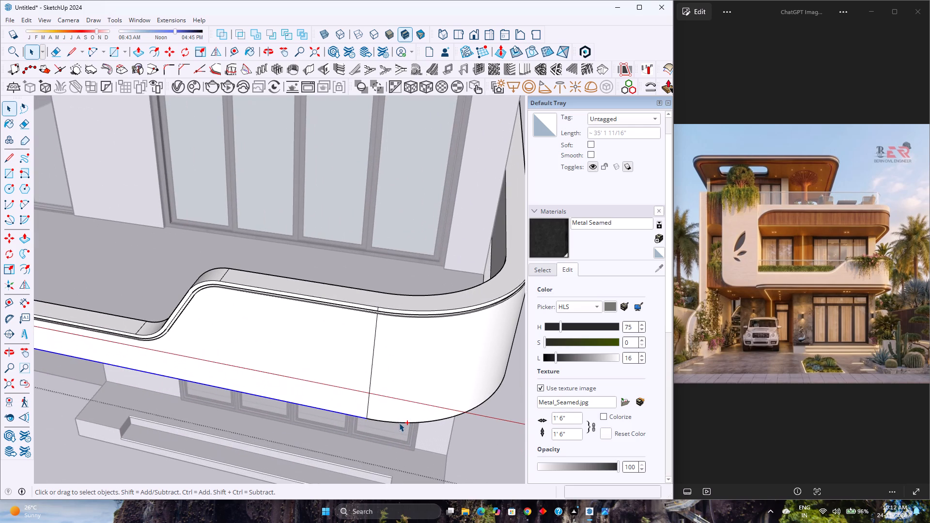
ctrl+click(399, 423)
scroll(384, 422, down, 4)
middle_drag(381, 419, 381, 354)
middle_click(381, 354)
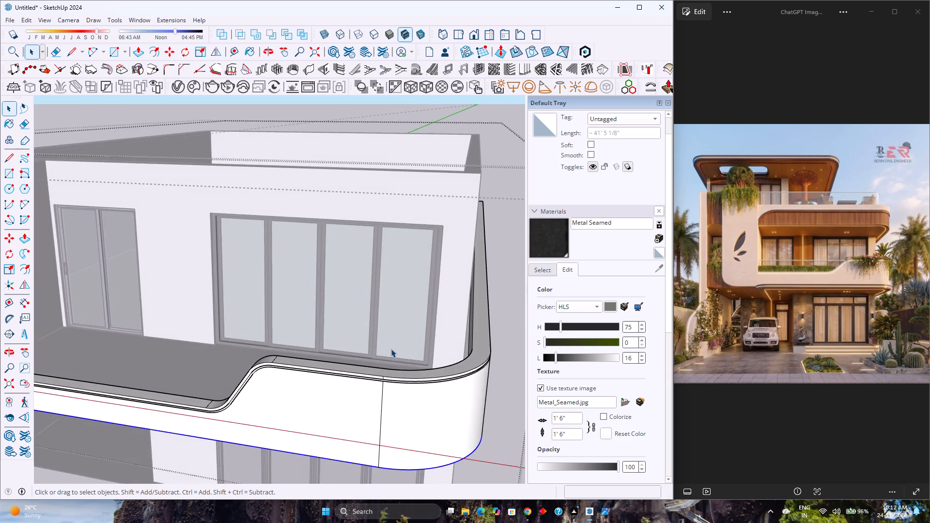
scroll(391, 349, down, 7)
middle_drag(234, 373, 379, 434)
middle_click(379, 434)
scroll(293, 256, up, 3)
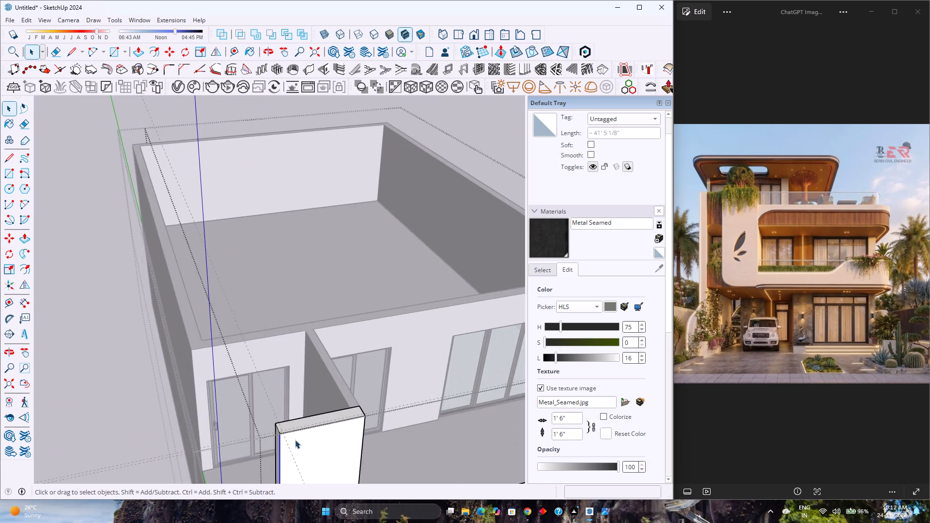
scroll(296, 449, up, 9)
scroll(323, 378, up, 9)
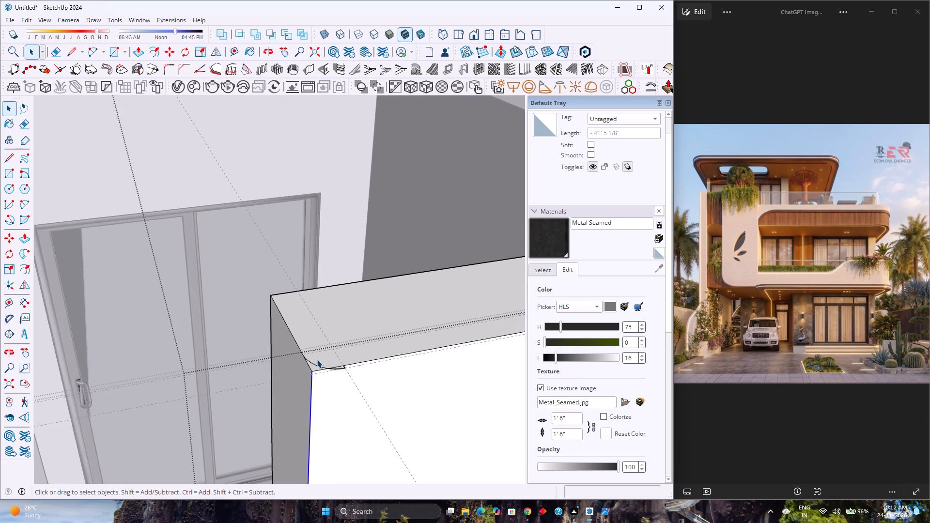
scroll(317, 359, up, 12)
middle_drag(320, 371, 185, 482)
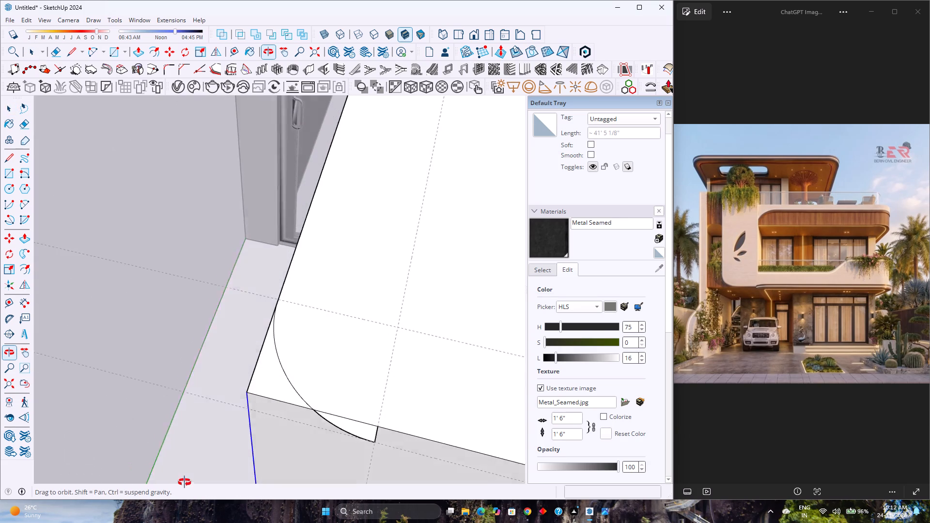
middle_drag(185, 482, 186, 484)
Undo the arc profile and the guides on the panel's top face, back to before its group was opened.
key(ctrl+z)
key(ctrl+z)
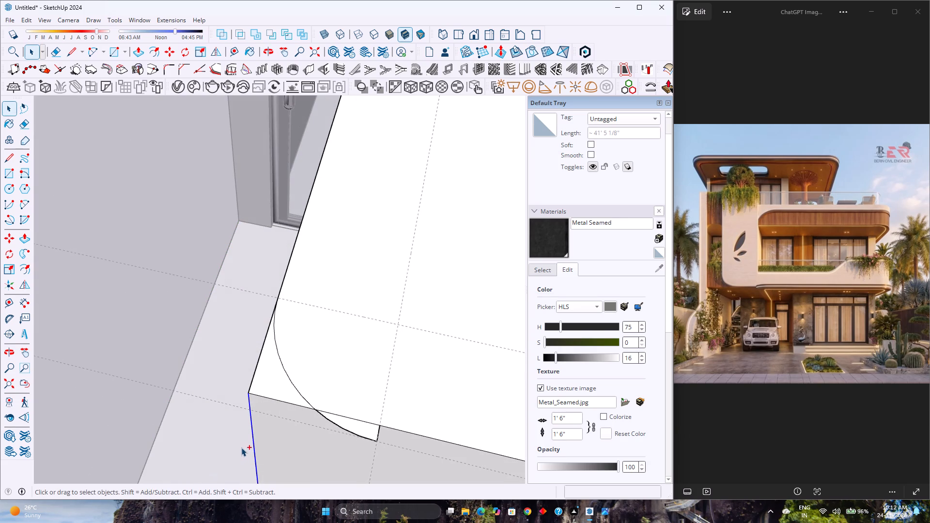
key(ctrl+z)
key(space)
key(ctrl+z)
key(ctrl+z)
scroll(279, 418, down, 2)
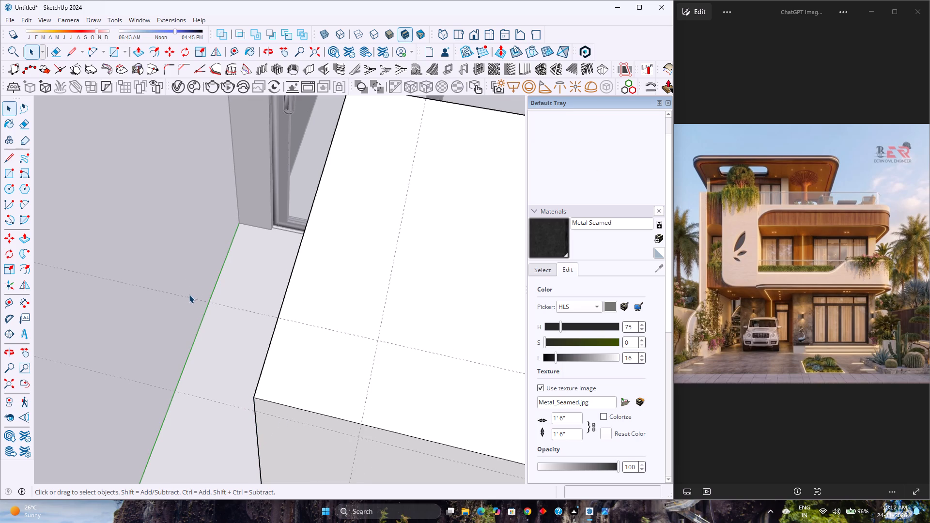
scroll(184, 293, down, 1)
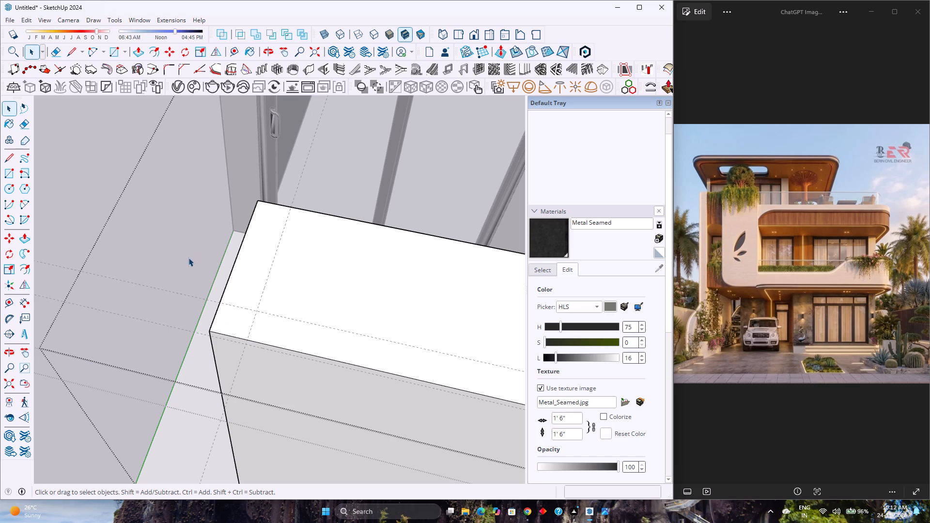
key(ctrl+z)
key(ctrl+z)
key(ctrl+z)
key(ctrl+z)
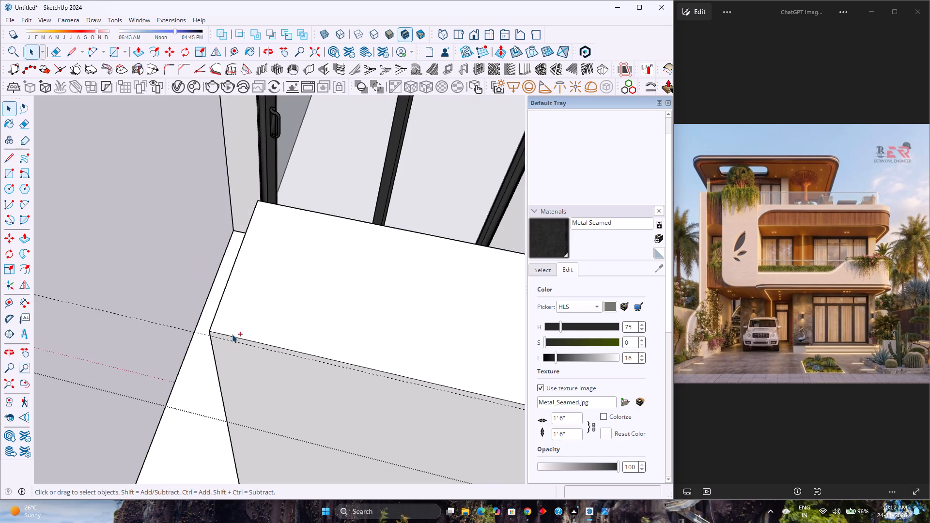
key(ctrl+z)
Inside the panel's group, place guides 2" in from the top face's front edge and from its outer side edge.
triple_click(262, 323)
scroll(262, 323, up, 2)
double_click(262, 323)
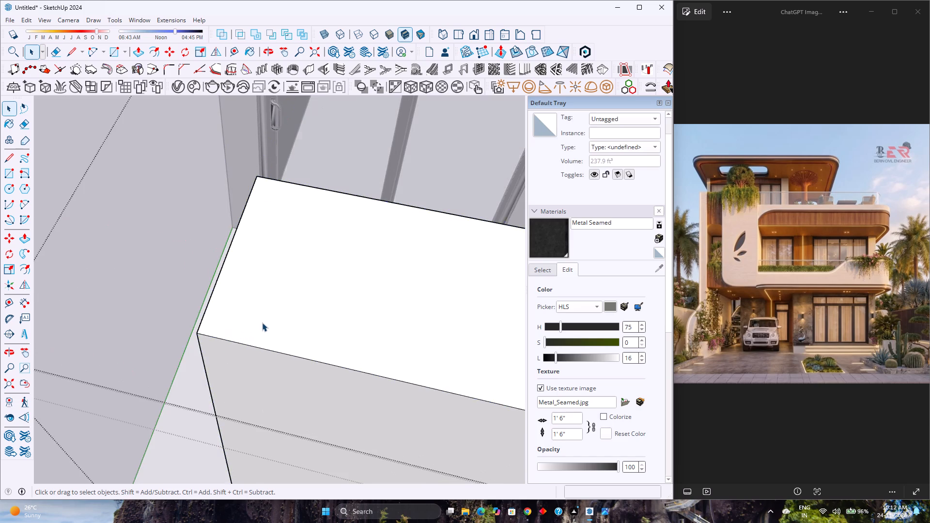
scroll(262, 323, up, 4)
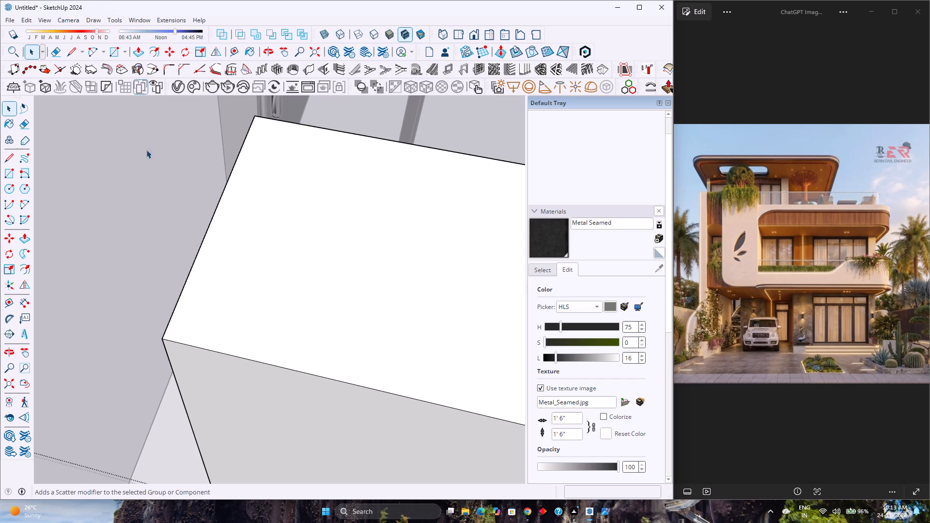
scroll(221, 195, down, 1)
scroll(188, 323, up, 2)
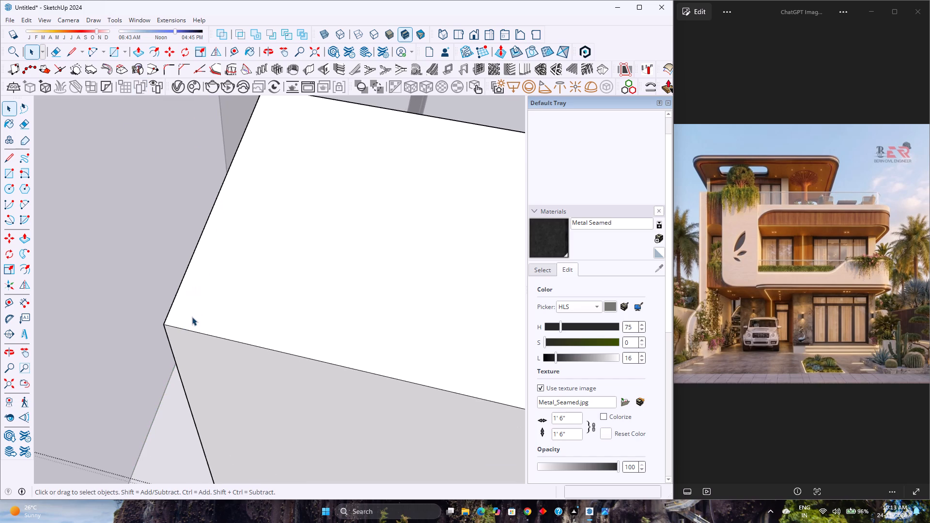
click(197, 315)
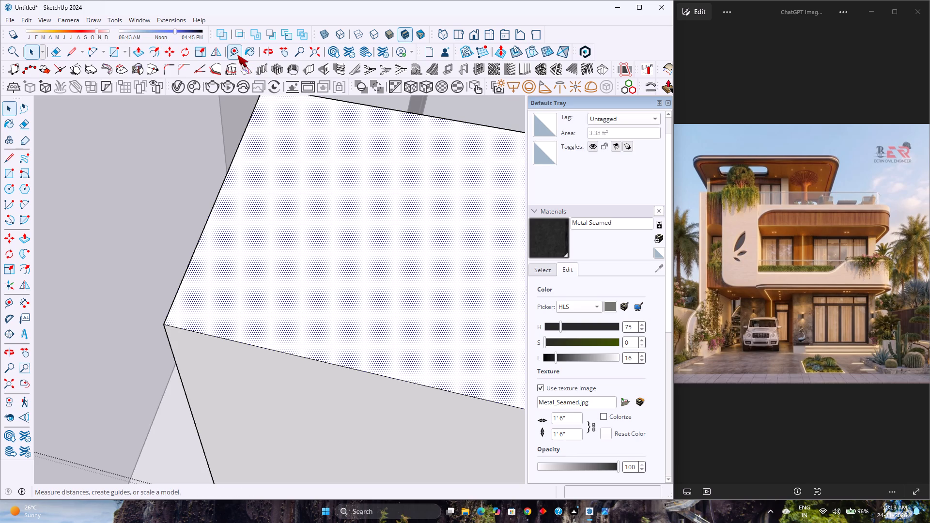
click(237, 55)
click(275, 351)
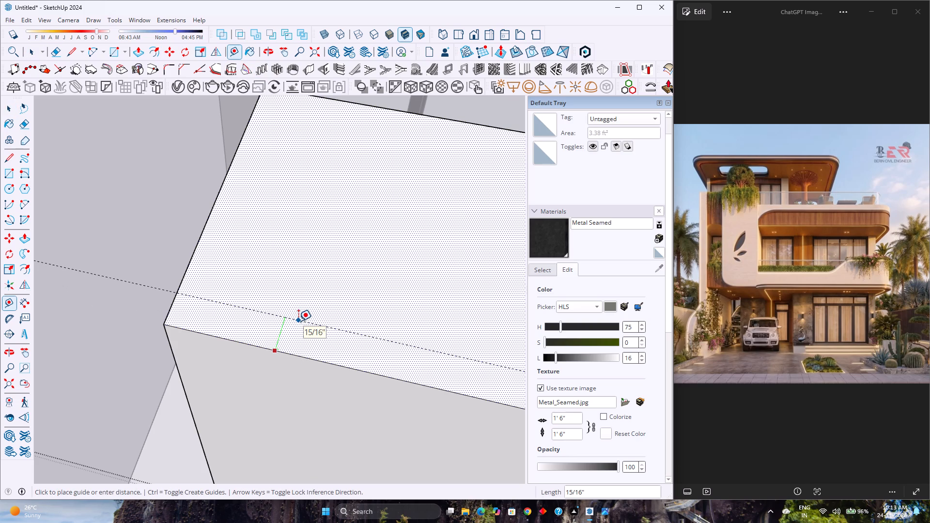
key(2)
key(Return)
scroll(295, 310, down, 5)
click(223, 294)
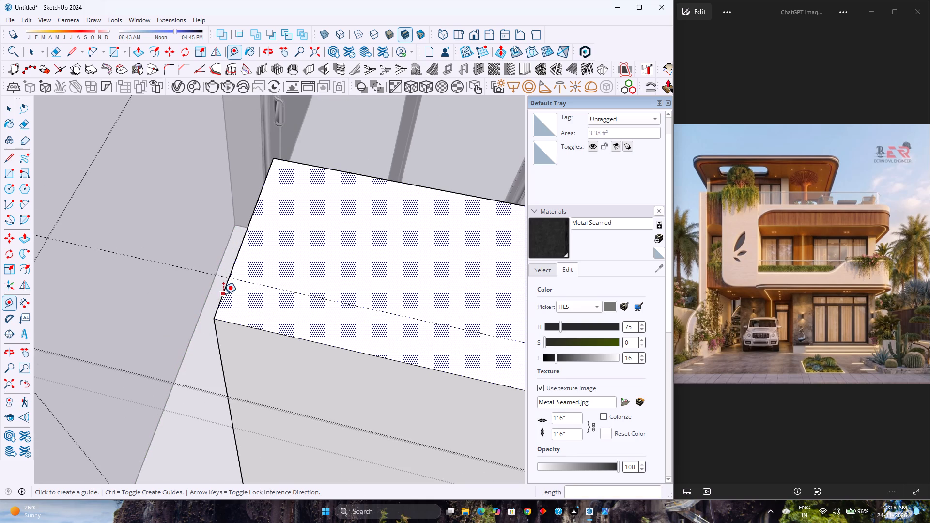
key(2)
key(Return)
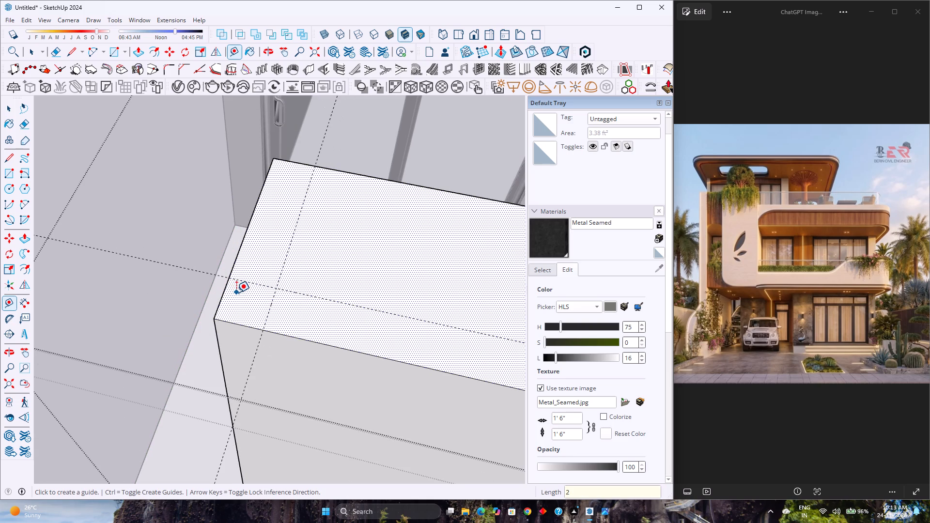
Draw a 2" radius arc rounding the top face's outer front corner between the two guides' edge intersections.
key(a)
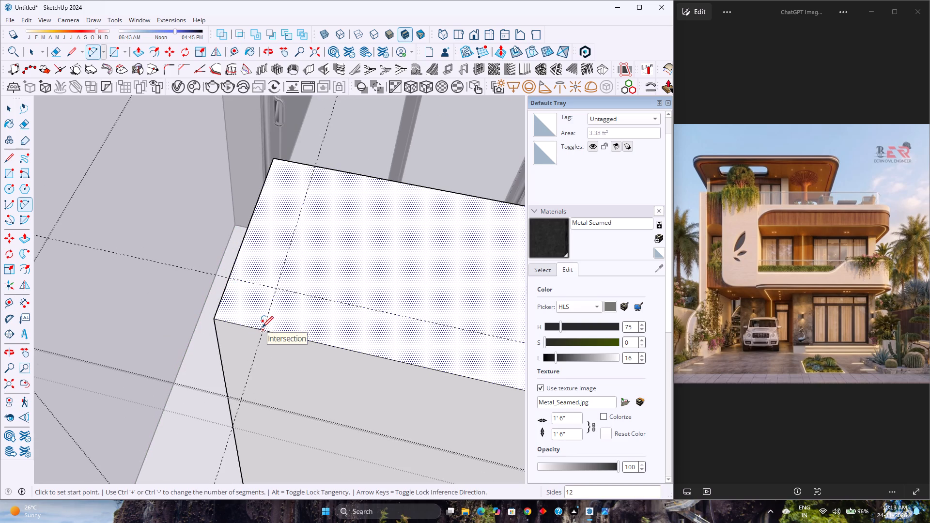
click(263, 327)
double_click(232, 278)
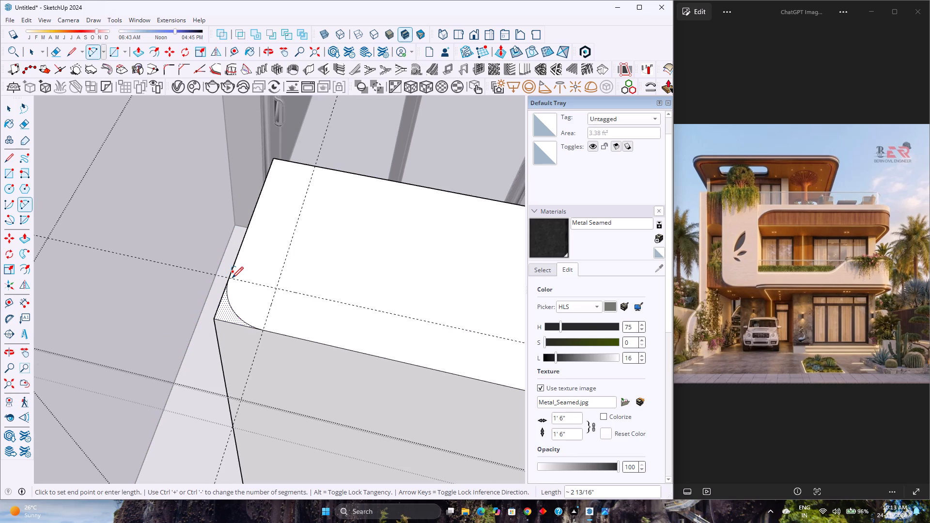
key(space)
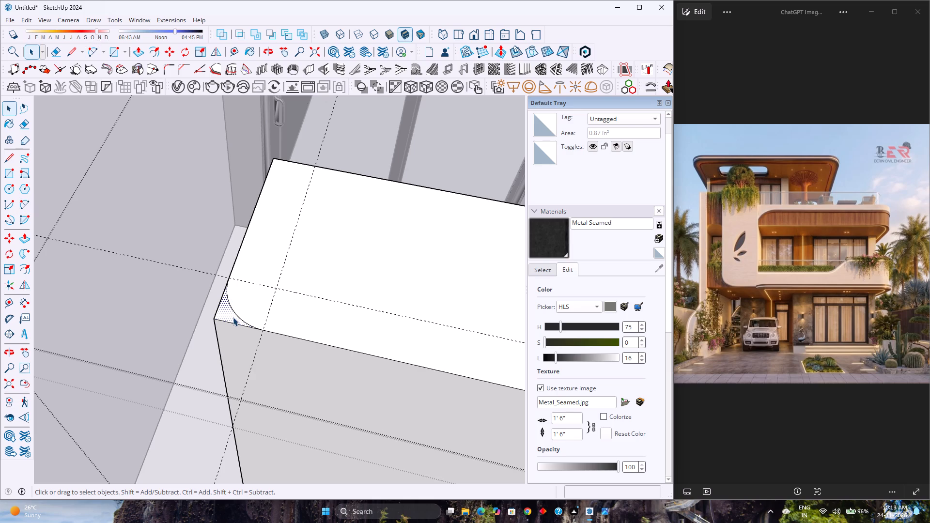
key(ctrl+z)
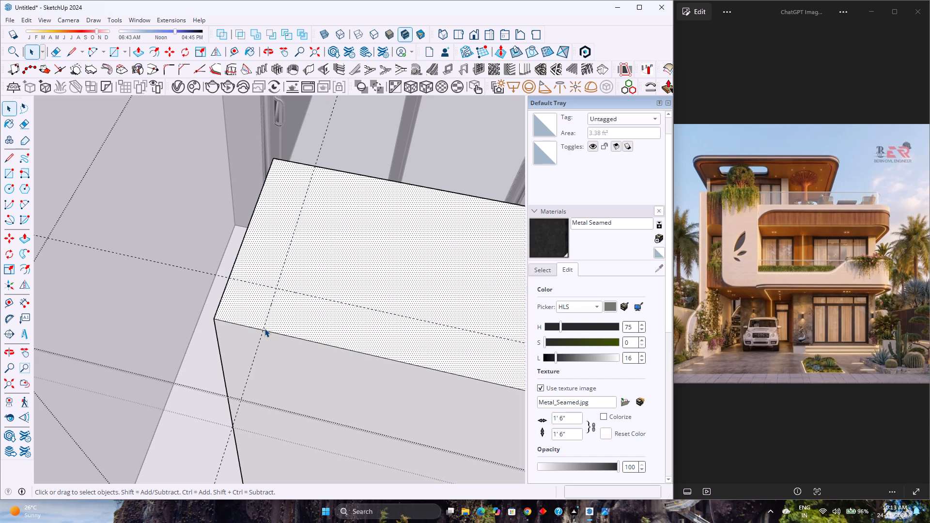
key(ctrl+y)
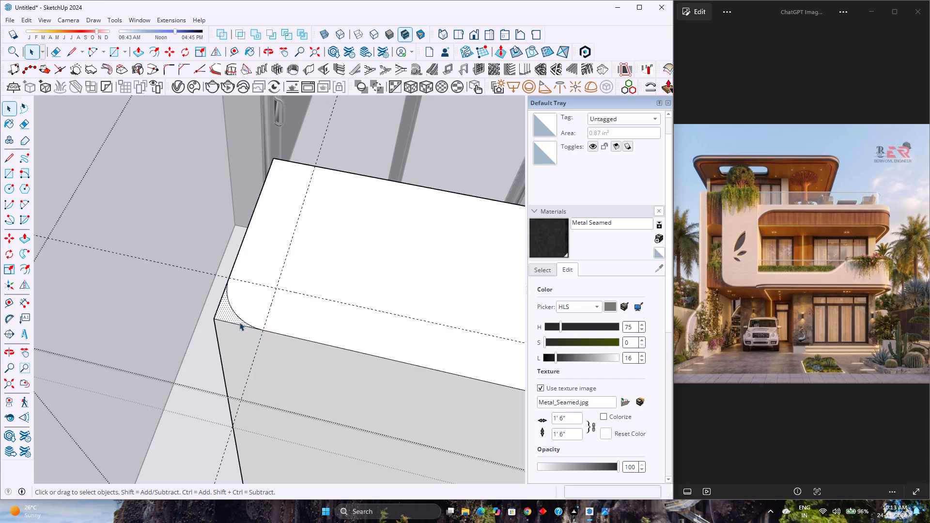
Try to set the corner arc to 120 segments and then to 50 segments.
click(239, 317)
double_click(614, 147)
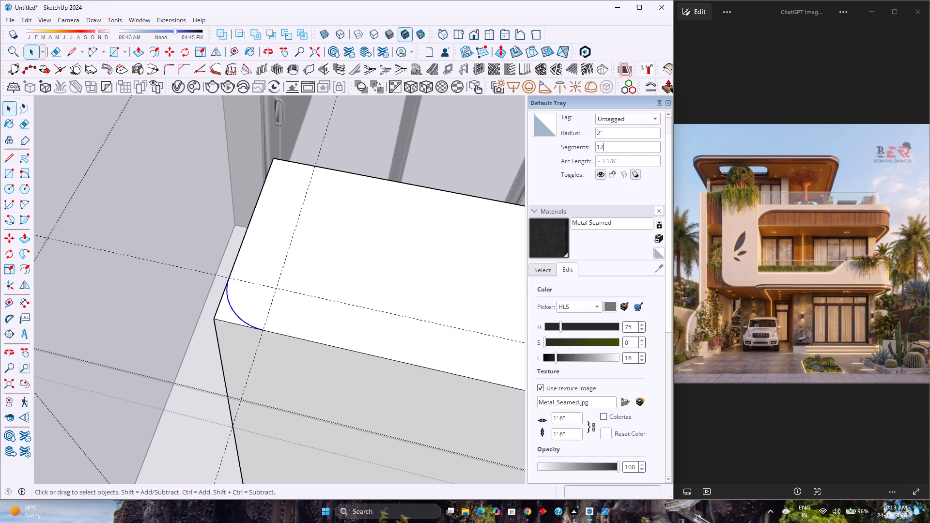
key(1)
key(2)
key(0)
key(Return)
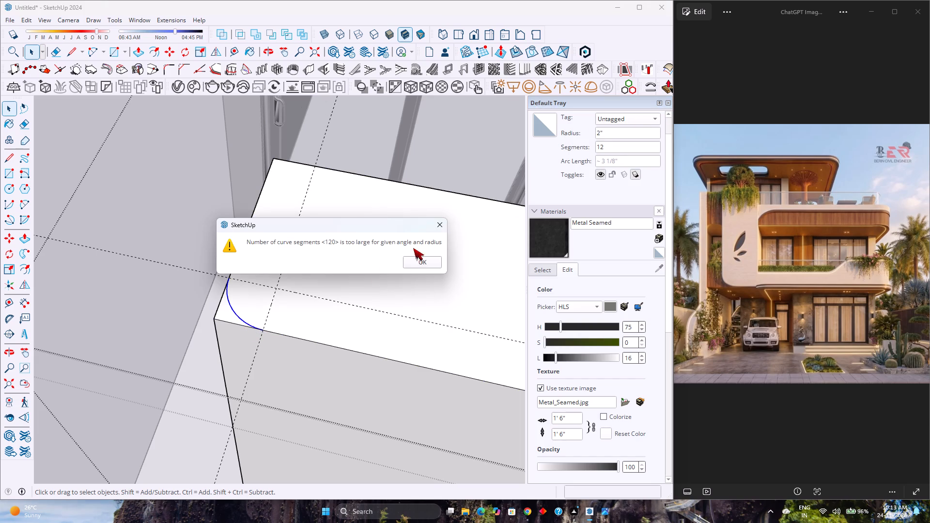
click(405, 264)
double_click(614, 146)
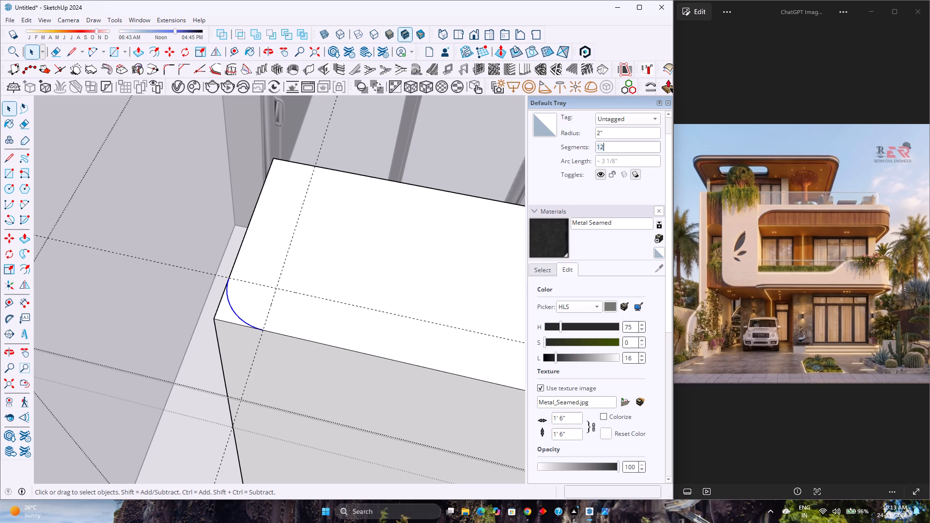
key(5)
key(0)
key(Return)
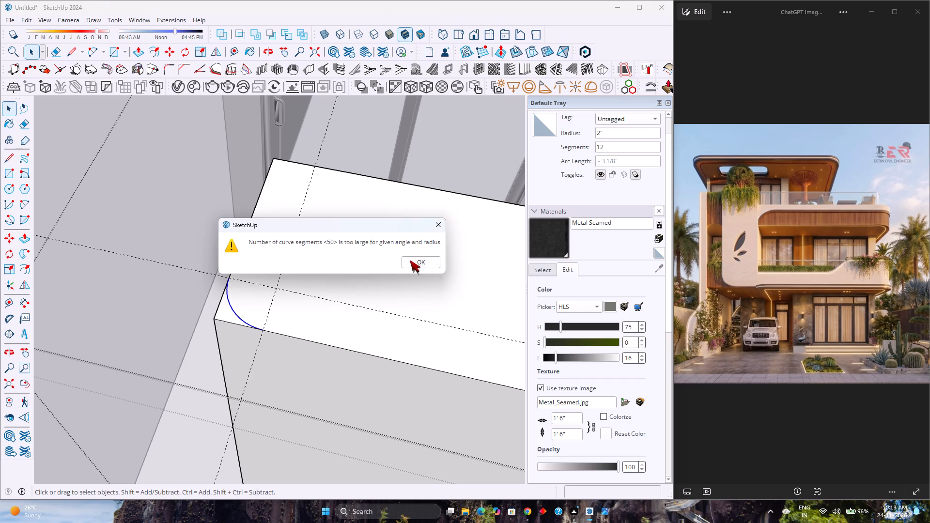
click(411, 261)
Set the 2" corner arc on the panel's top face to 40 segments.
double_click(644, 147)
key(4)
key(0)
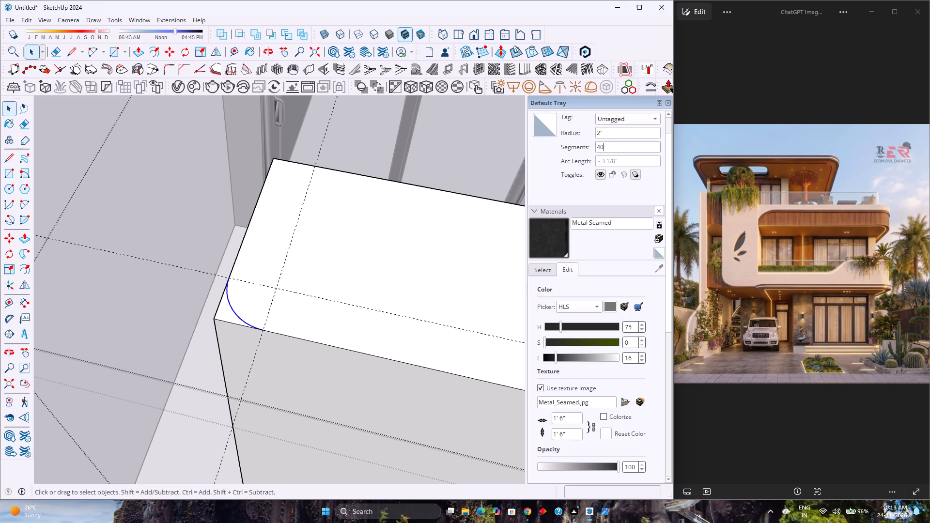
key(Return)
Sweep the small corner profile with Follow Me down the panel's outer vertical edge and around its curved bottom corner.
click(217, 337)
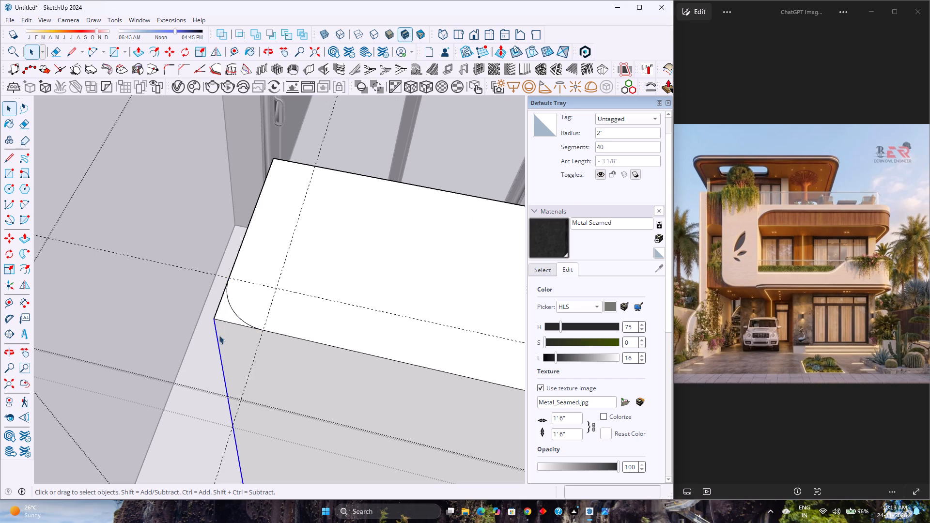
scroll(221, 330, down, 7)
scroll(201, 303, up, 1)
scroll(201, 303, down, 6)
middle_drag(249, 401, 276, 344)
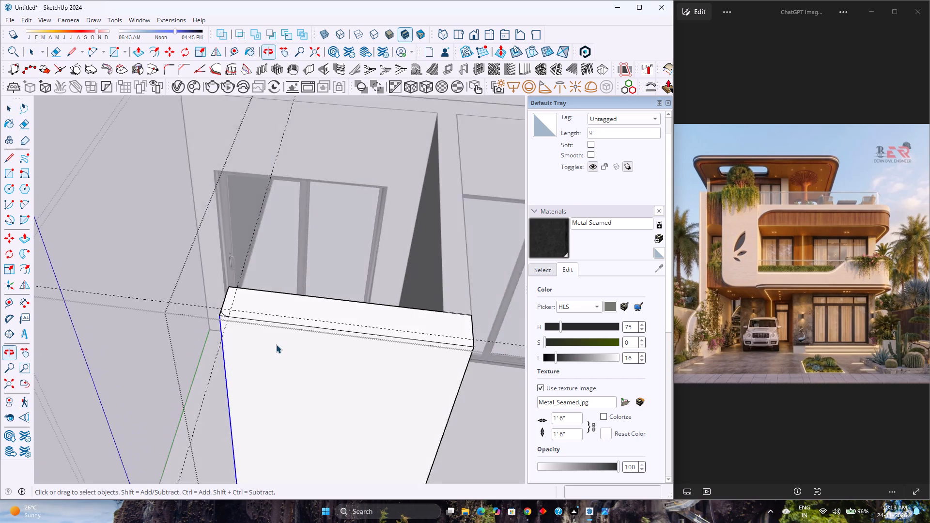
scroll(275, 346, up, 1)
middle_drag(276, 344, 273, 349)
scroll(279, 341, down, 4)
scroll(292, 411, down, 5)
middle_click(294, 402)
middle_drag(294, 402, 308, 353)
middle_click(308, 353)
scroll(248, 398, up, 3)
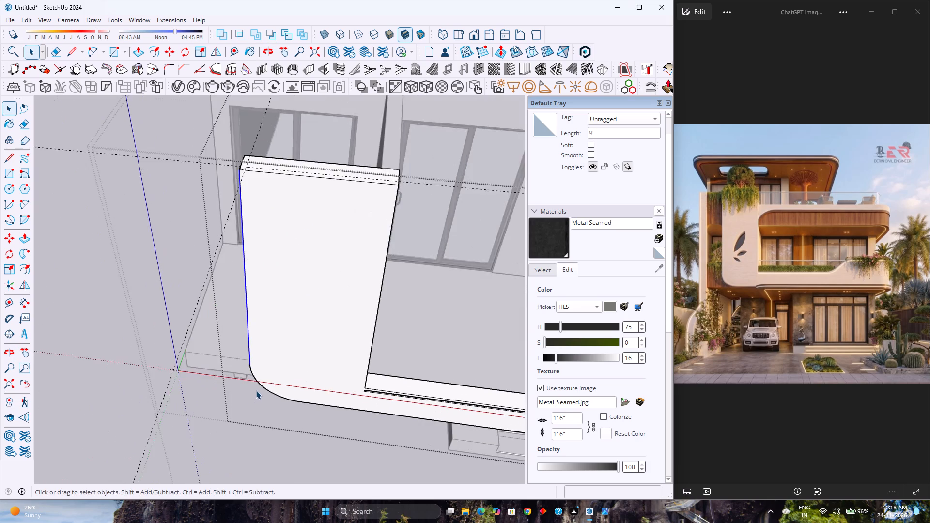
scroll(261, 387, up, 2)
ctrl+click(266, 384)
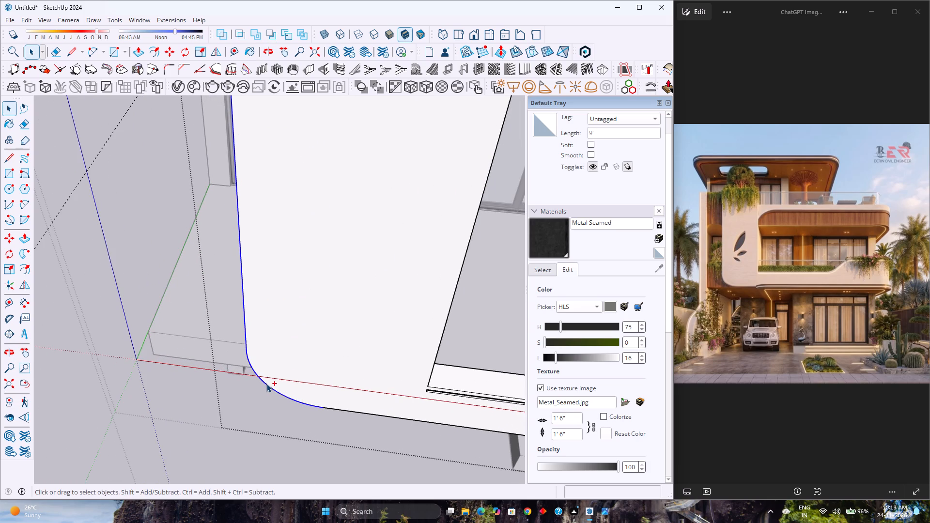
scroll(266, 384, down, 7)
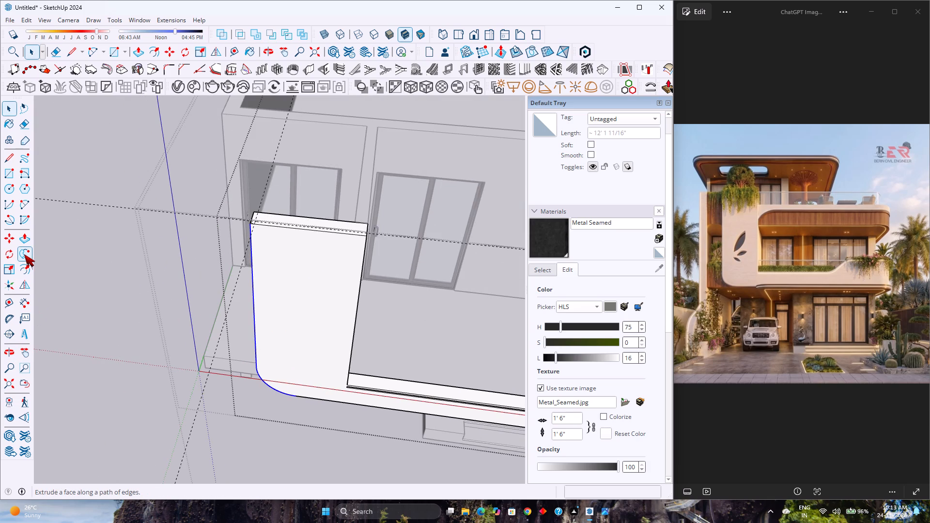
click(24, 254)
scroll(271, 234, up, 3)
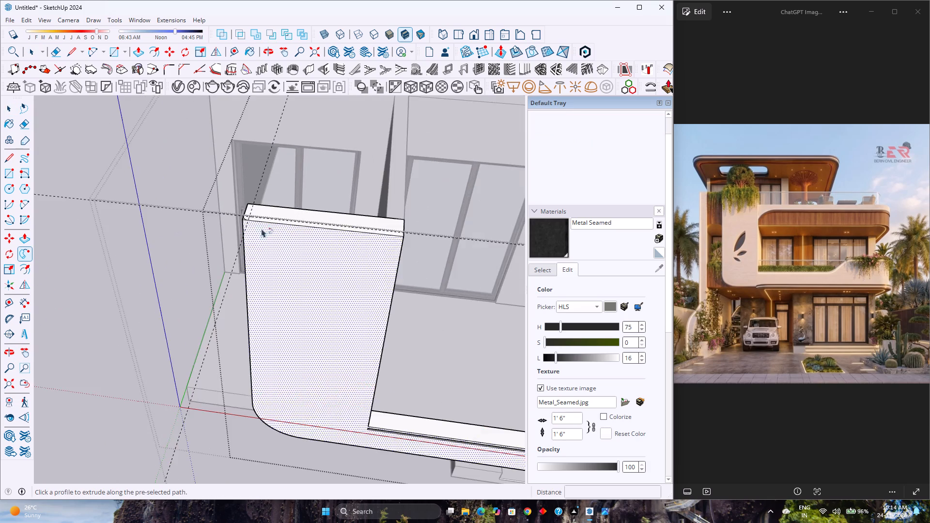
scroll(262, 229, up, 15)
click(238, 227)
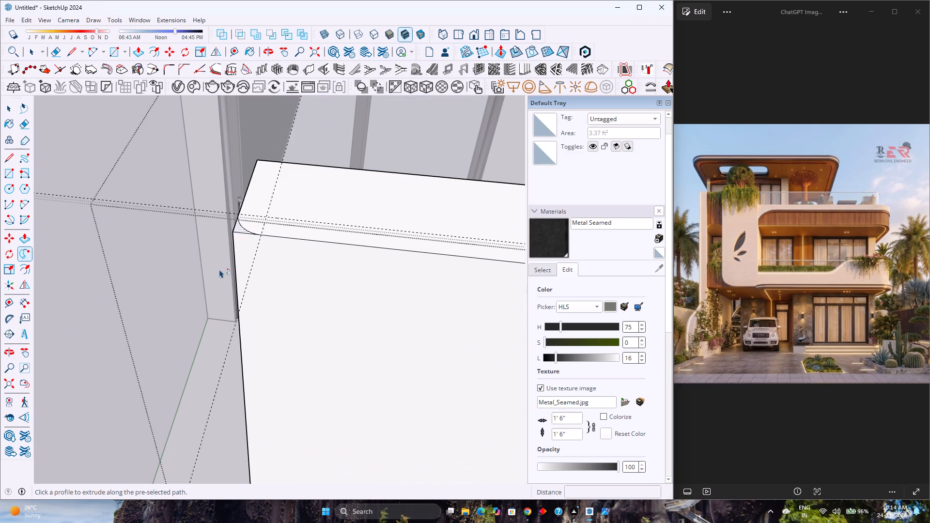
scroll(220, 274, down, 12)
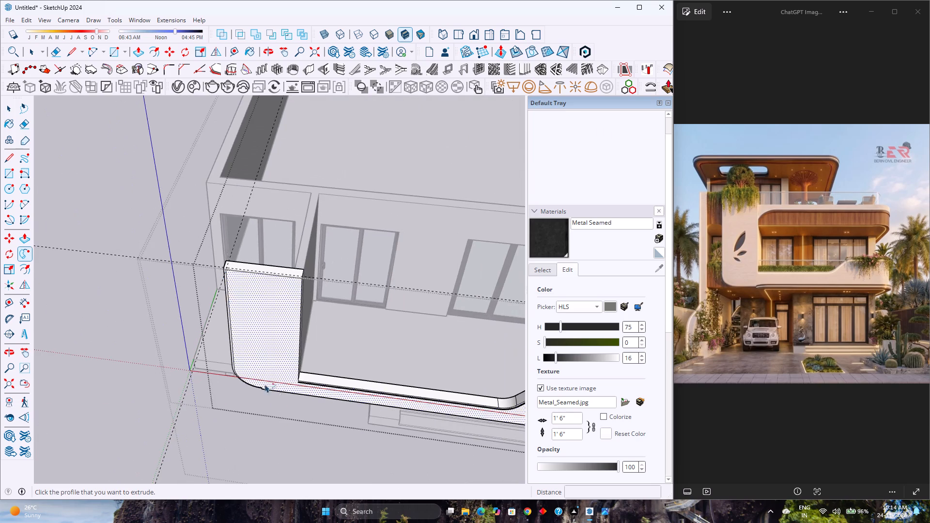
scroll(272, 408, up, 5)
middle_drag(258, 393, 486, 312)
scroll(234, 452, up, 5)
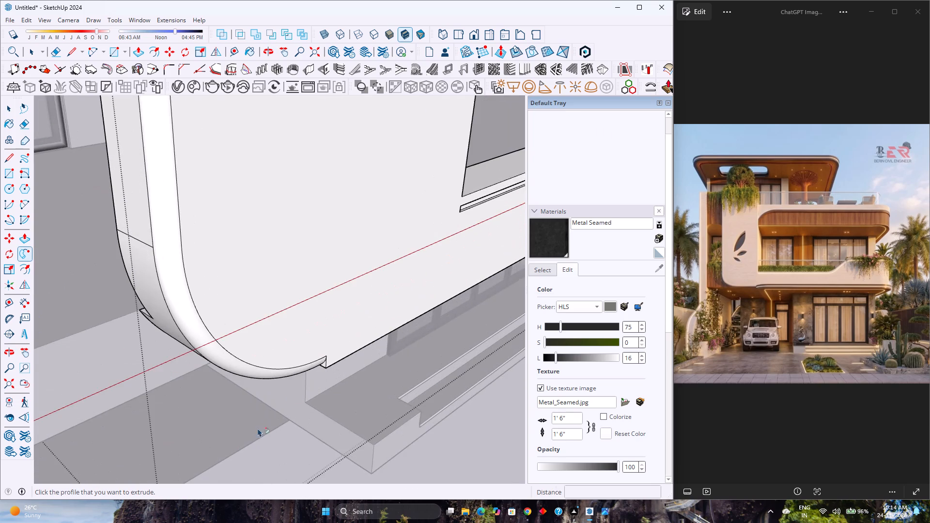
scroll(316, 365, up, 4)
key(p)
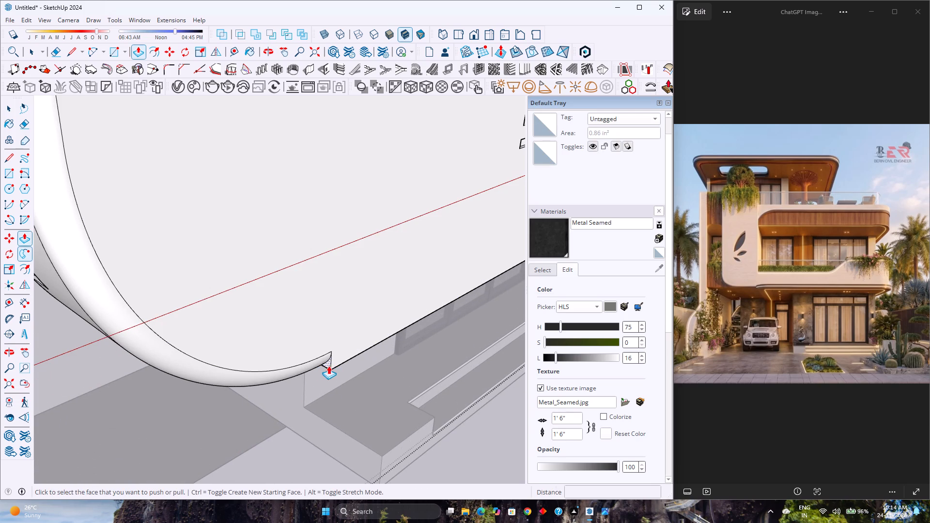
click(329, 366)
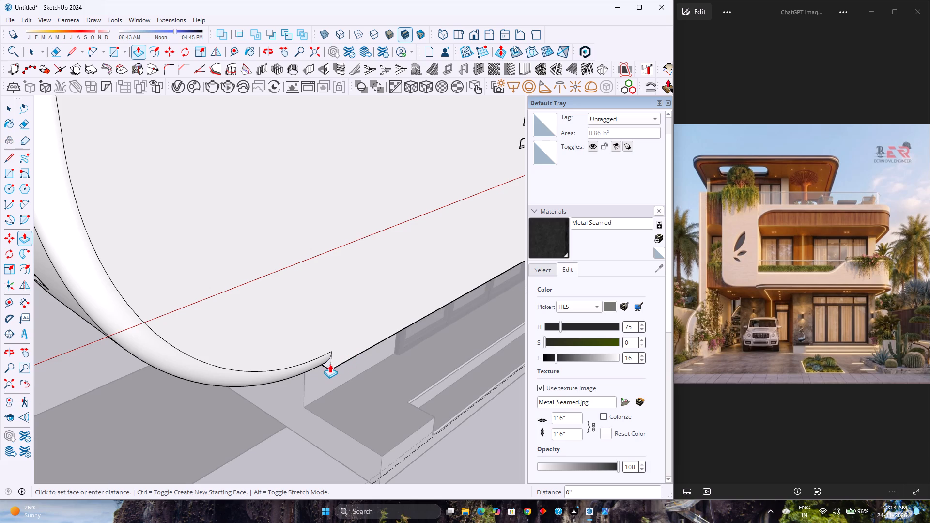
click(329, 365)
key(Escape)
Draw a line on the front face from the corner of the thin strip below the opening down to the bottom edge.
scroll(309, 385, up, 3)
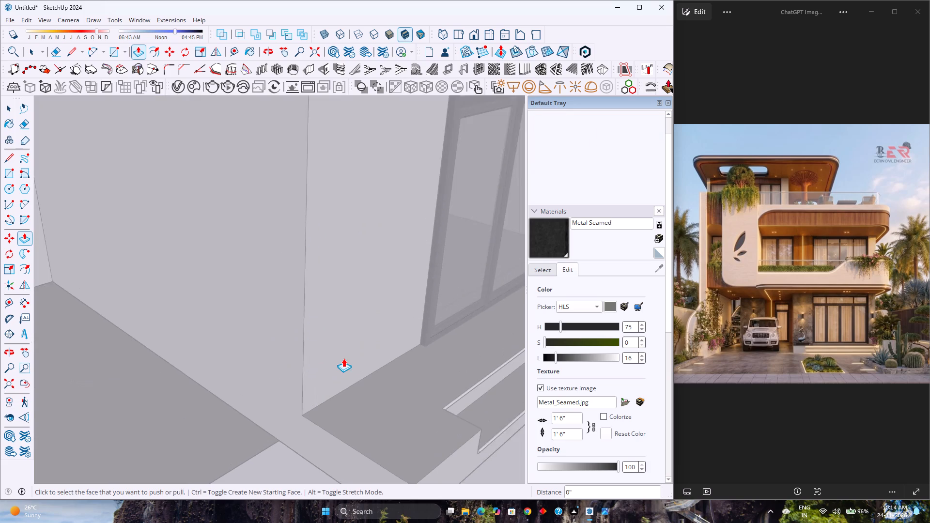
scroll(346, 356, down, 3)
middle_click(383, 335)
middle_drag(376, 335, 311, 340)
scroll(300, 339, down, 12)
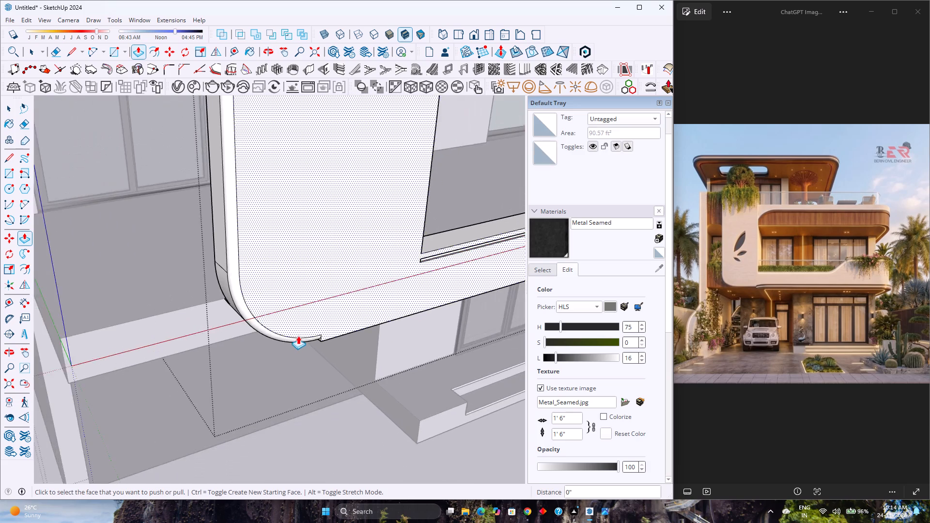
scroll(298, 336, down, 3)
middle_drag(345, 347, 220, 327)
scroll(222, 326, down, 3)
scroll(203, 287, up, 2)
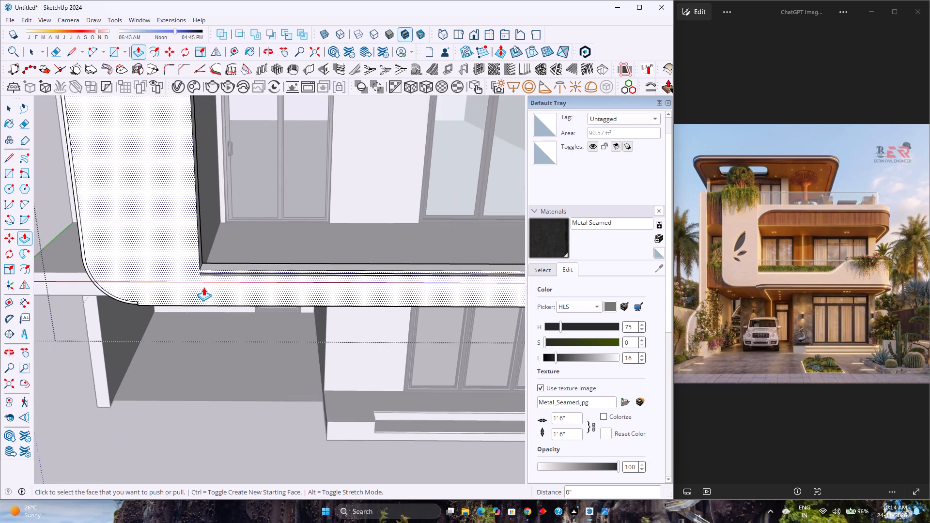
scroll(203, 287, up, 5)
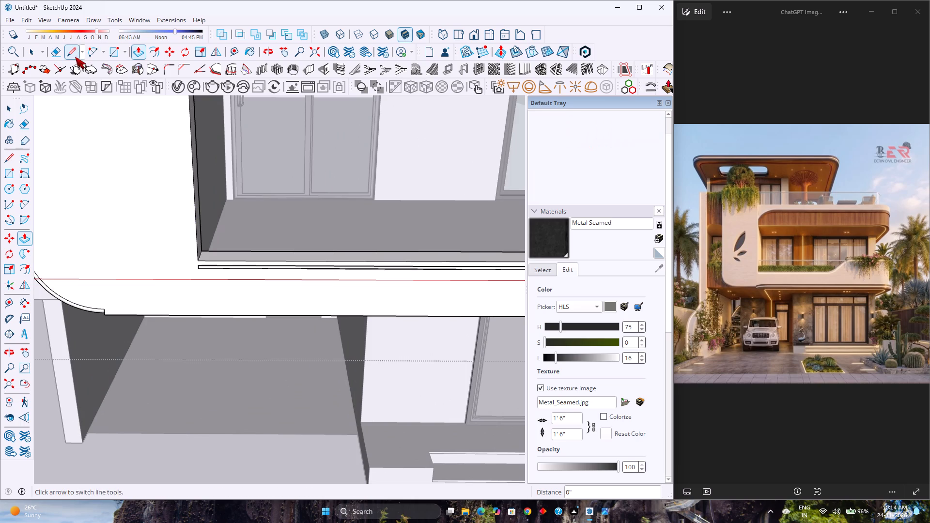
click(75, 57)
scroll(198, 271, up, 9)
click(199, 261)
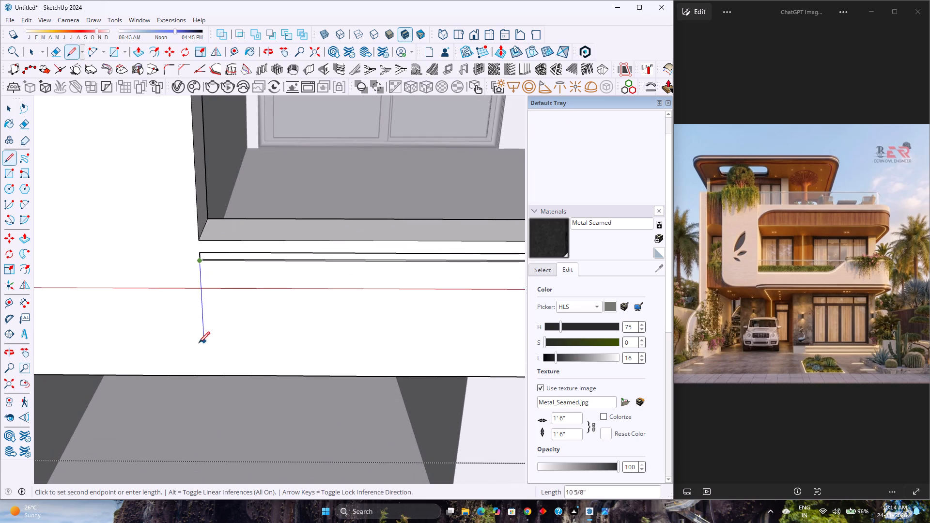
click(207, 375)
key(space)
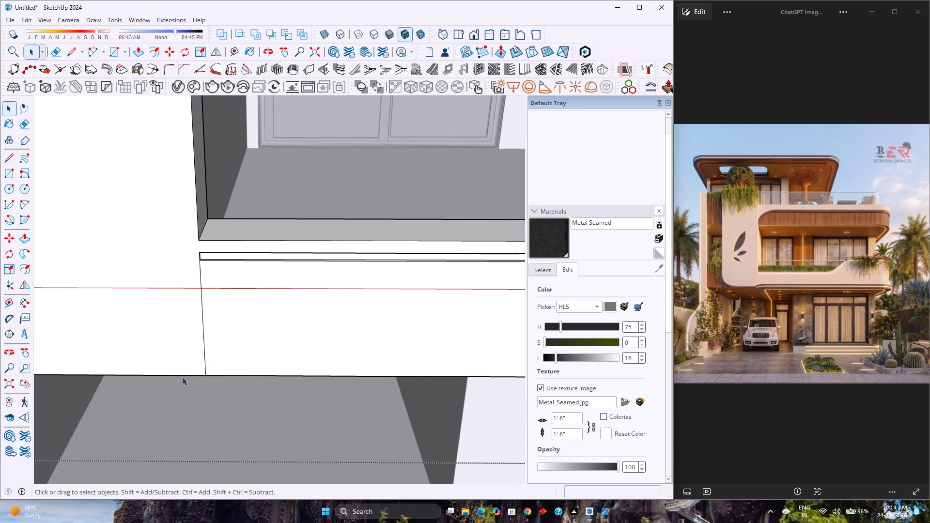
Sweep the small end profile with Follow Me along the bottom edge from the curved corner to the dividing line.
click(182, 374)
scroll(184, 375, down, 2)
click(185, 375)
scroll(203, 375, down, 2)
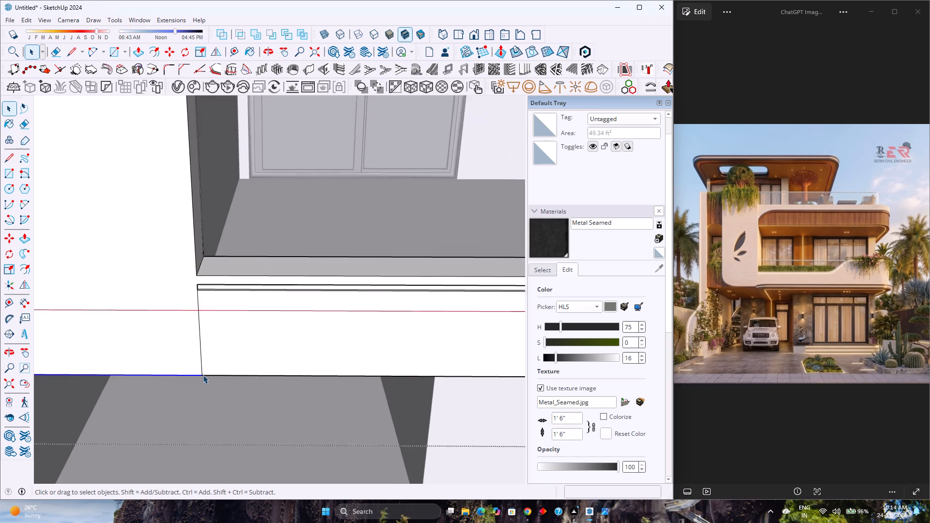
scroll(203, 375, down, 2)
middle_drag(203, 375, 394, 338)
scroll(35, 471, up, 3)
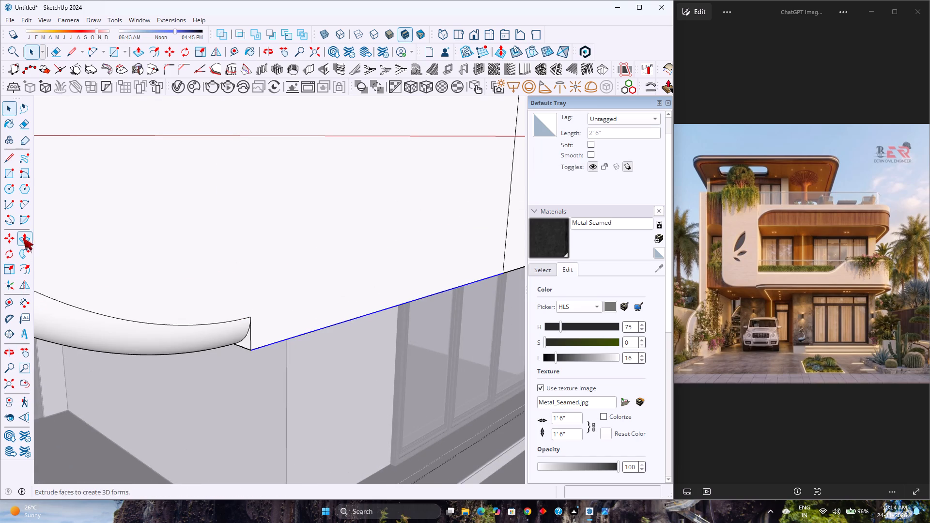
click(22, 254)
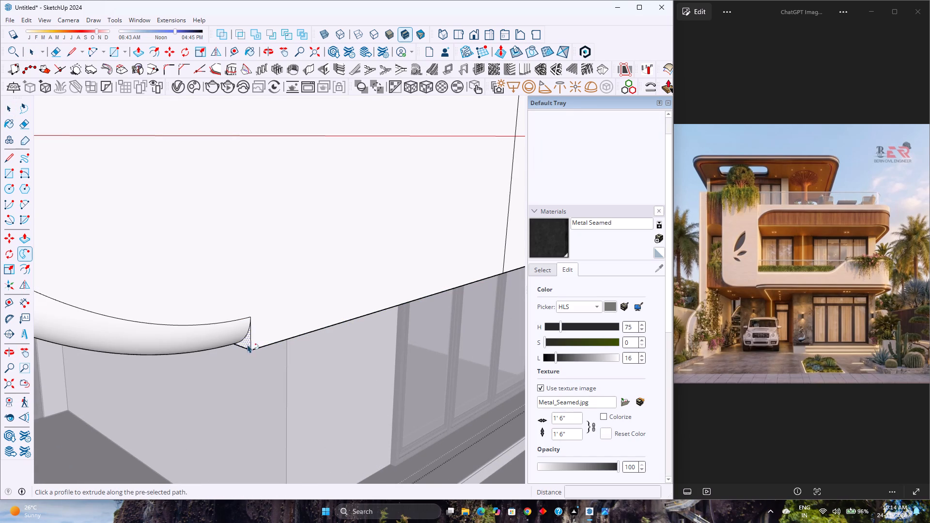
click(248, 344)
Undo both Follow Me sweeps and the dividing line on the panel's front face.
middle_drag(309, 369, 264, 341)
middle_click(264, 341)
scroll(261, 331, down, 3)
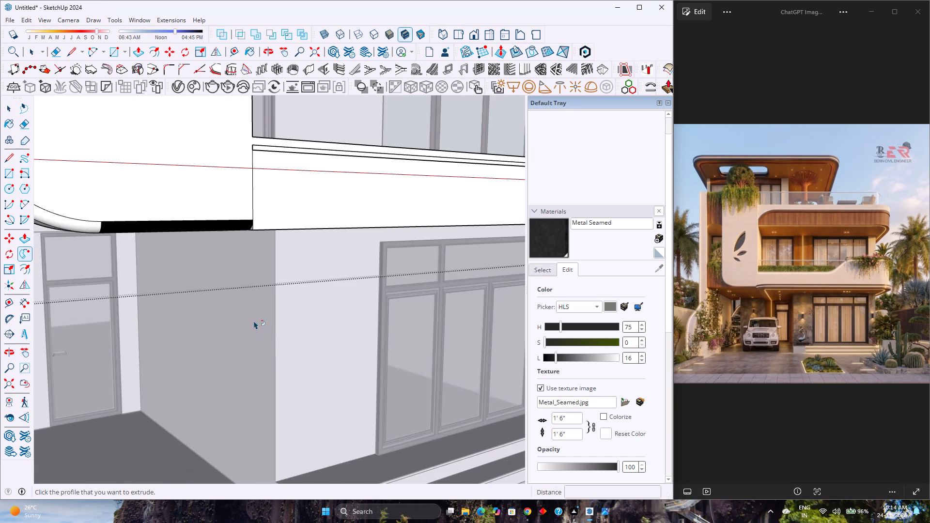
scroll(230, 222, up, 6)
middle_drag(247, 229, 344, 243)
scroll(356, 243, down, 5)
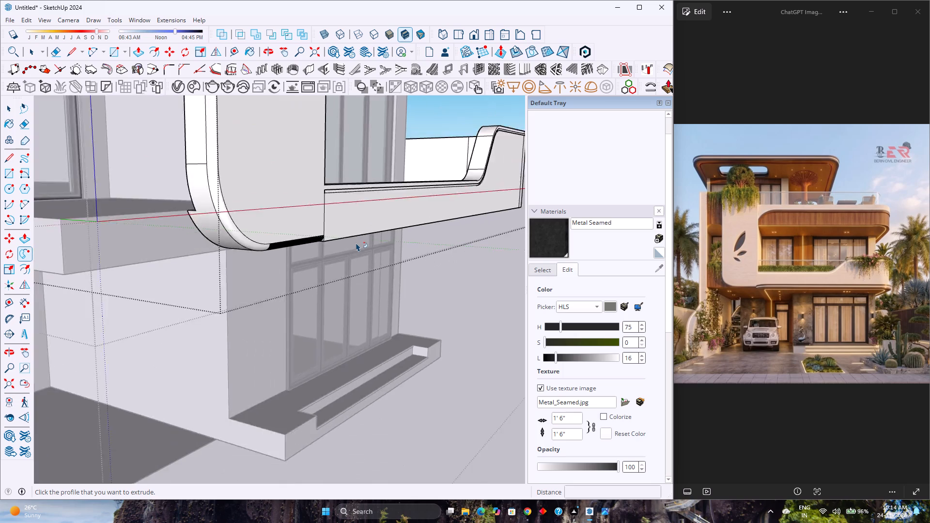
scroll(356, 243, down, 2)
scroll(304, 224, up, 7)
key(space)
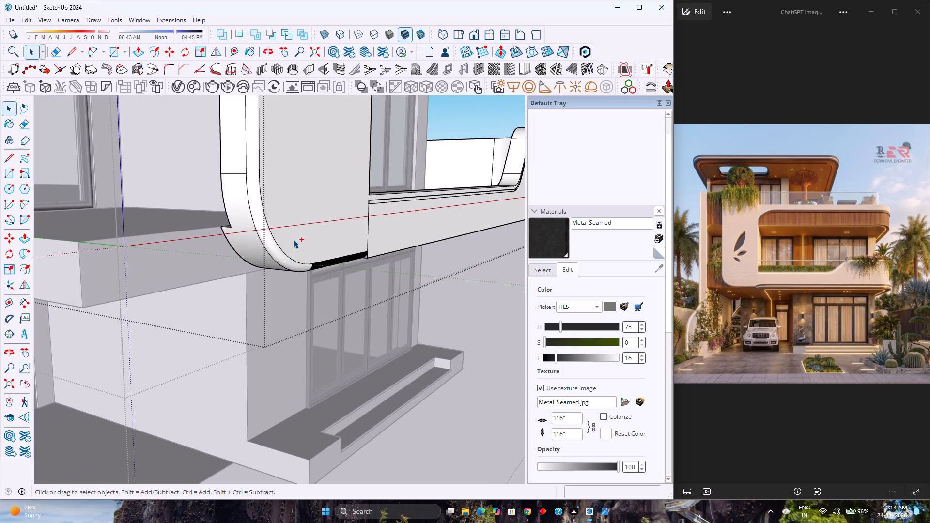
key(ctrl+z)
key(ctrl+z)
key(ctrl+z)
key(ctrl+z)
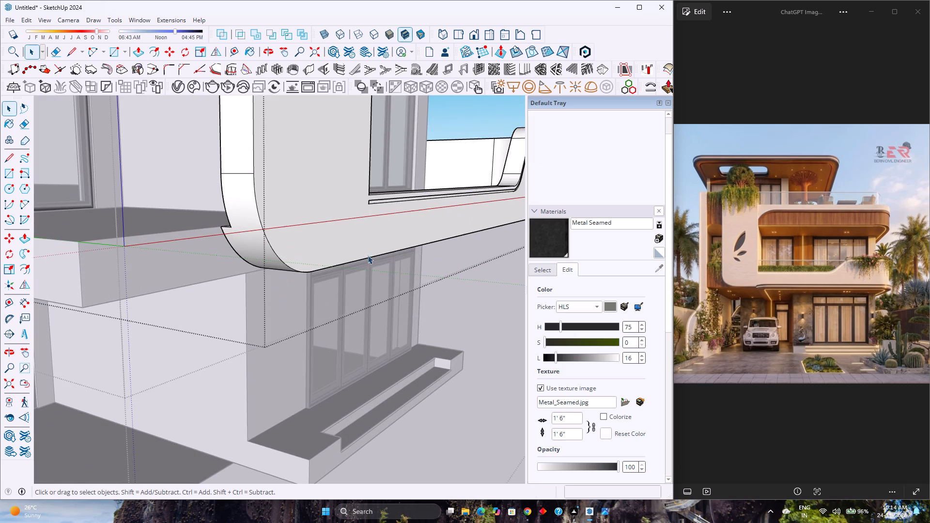
Draw a dividing line about 1' 3 1/2" long from the thin strip's corner down to the front face's bottom edge.
key(l)
scroll(369, 205, up, 2)
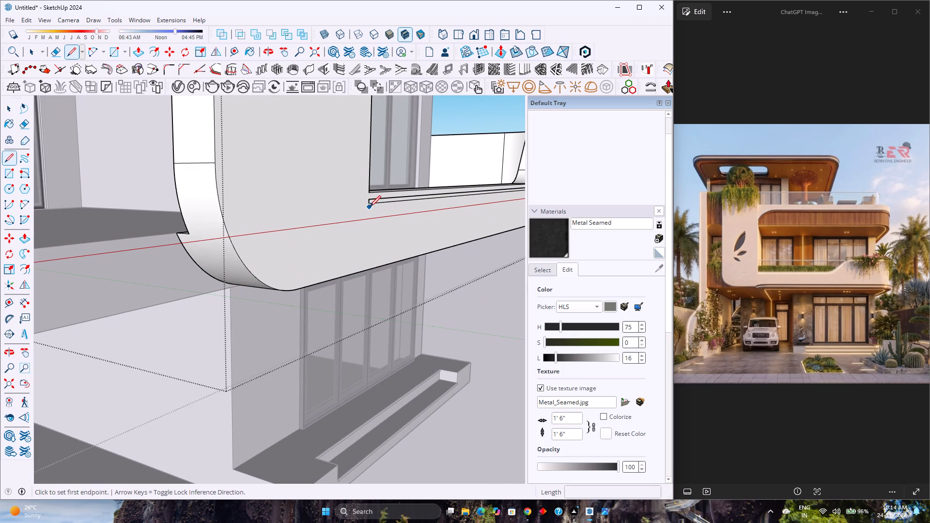
click(370, 205)
click(369, 268)
key(space)
Sweep the 2" corner profile with Follow Me along the panel's bottom edge up to the dividing line, curved corner and outer vertical edge.
click(328, 280)
middle_drag(328, 280, 262, 319)
ctrl+click(243, 296)
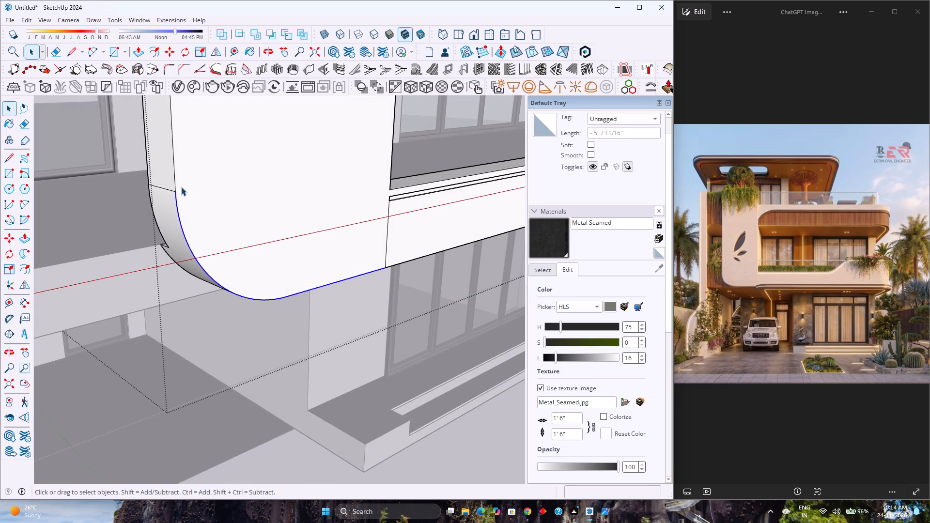
ctrl+click(175, 181)
scroll(254, 207, down, 6)
middle_drag(254, 209, 306, 354)
scroll(304, 347, down, 9)
scroll(274, 193, up, 10)
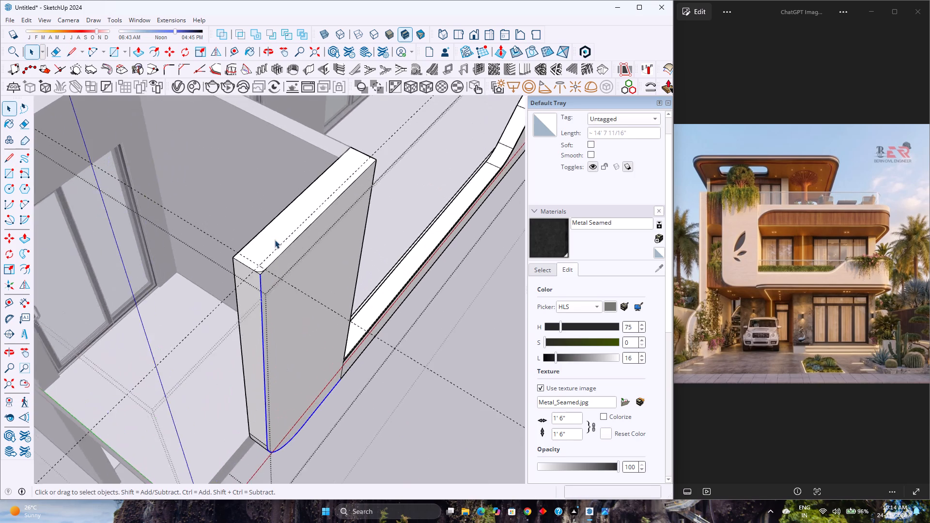
scroll(275, 240, up, 13)
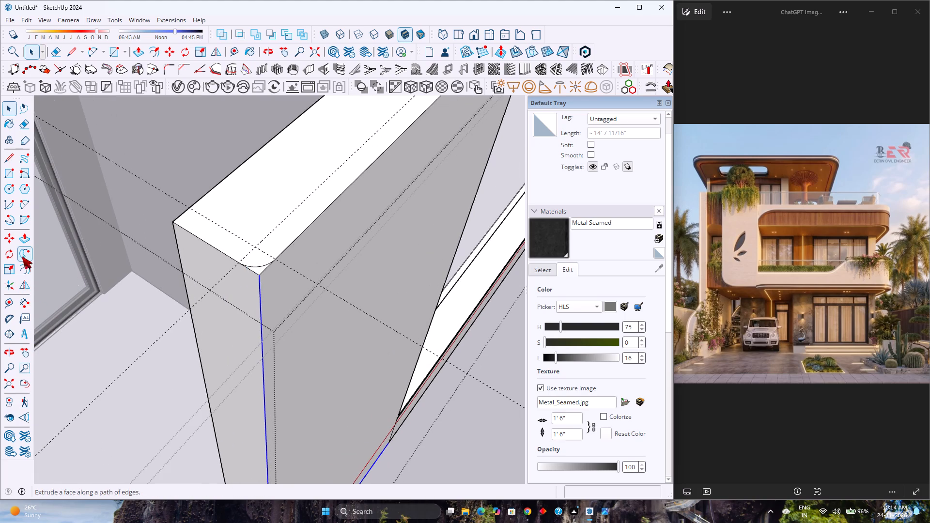
click(22, 256)
click(259, 270)
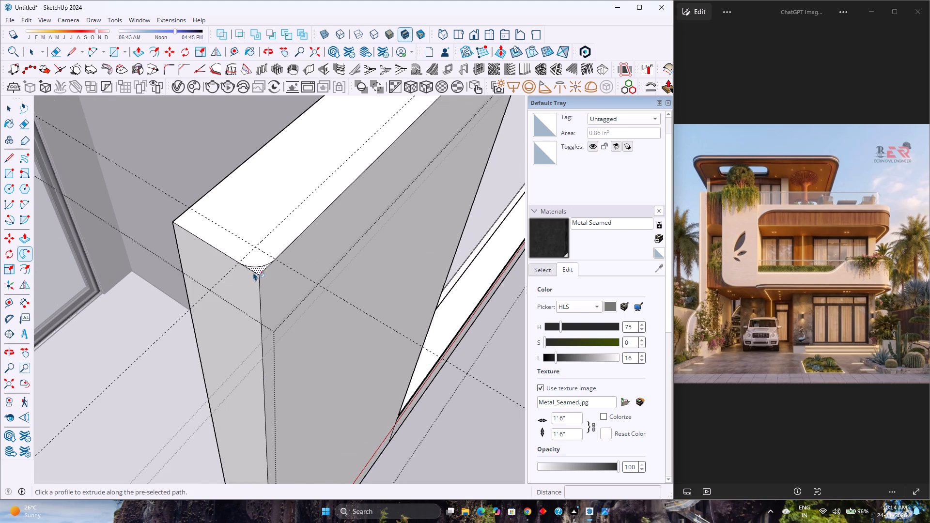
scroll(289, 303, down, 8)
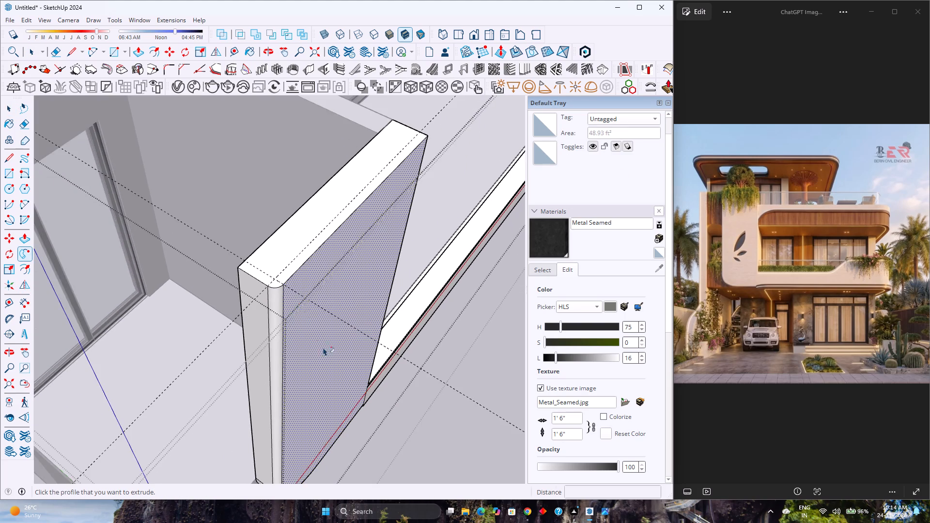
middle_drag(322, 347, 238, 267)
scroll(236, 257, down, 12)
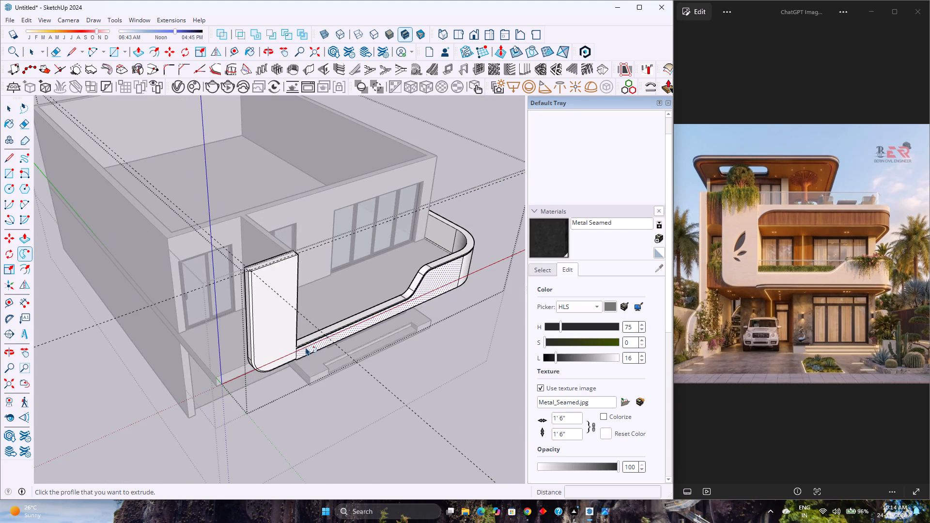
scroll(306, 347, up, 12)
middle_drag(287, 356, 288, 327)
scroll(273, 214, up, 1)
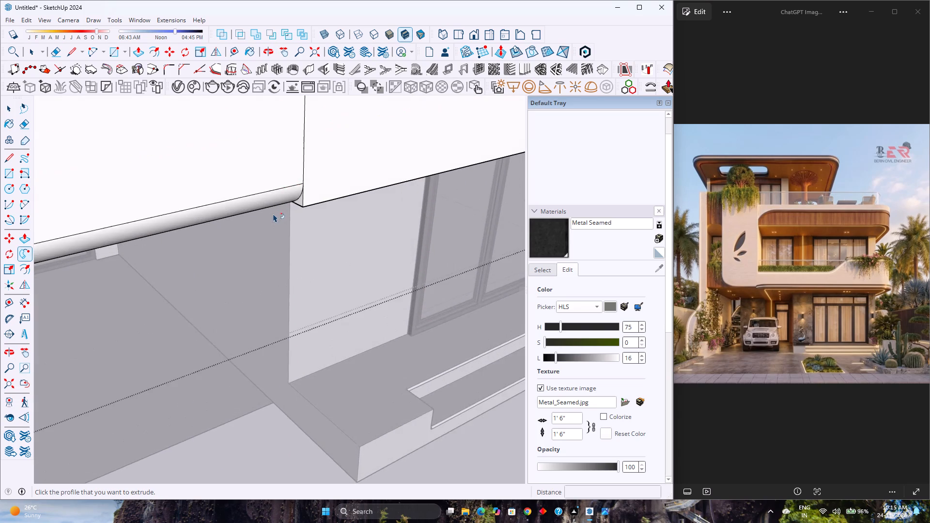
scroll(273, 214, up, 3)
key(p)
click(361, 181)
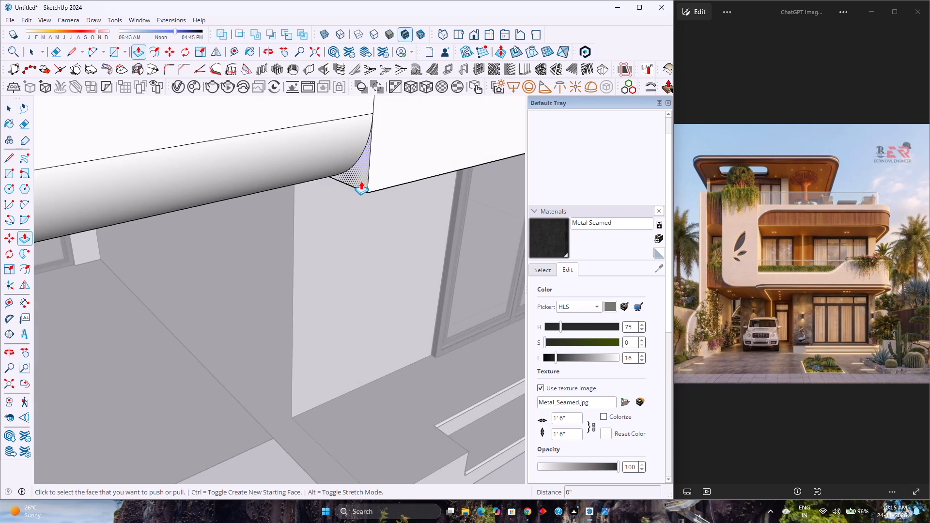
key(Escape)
Delete the short vertical dividing line between the curved panel and the balcony band on the front face.
scroll(325, 248, down, 9)
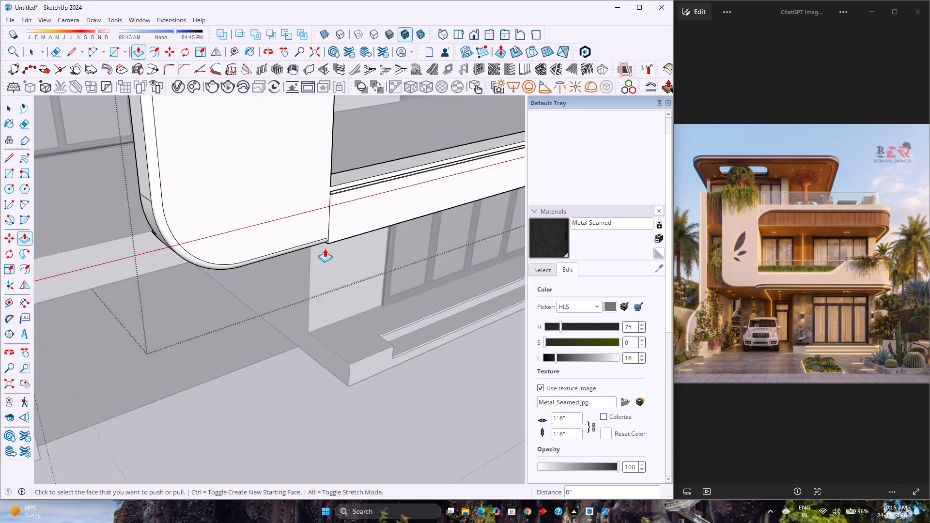
key(space)
click(329, 213)
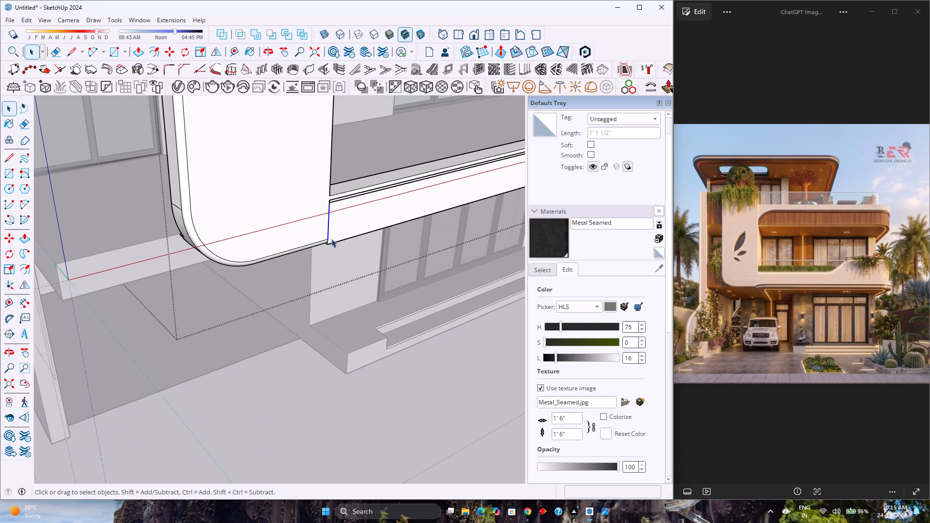
key(Delete)
Examine the rounded outer edge of the front panel and balcony band from several angles.
scroll(346, 310, down, 4)
middle_drag(325, 306, 218, 240)
middle_click(218, 240)
scroll(219, 228, down, 4)
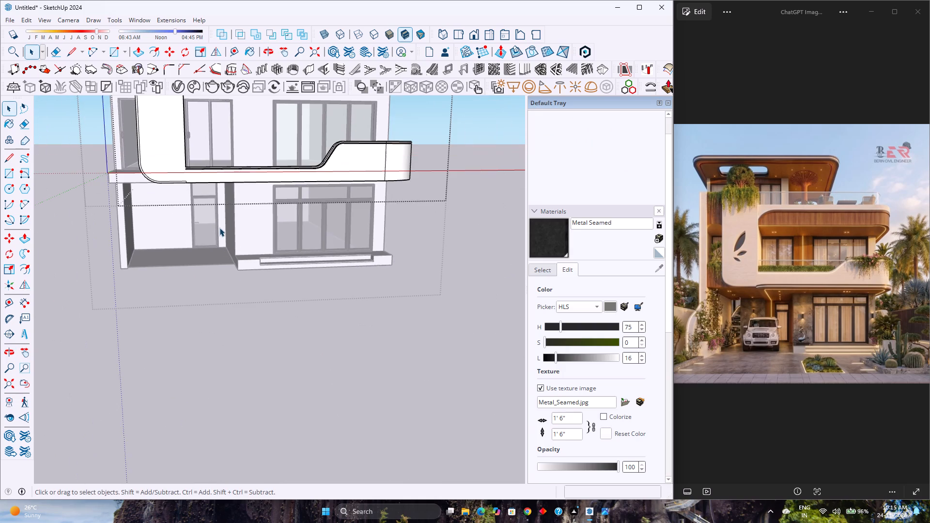
scroll(199, 140, up, 7)
middle_drag(203, 147, 200, 213)
scroll(200, 212, down, 4)
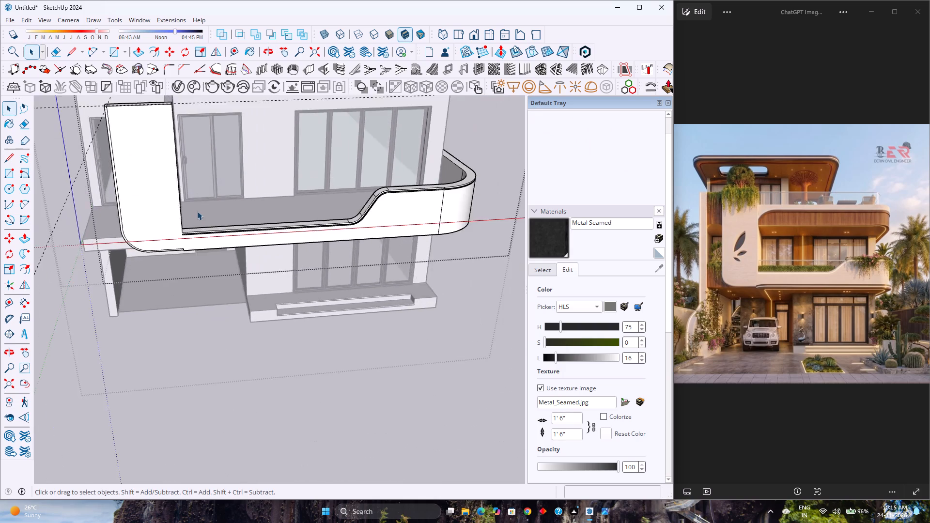
scroll(197, 211, down, 6)
scroll(185, 165, up, 5)
shift+middle_drag(220, 187, 281, 340)
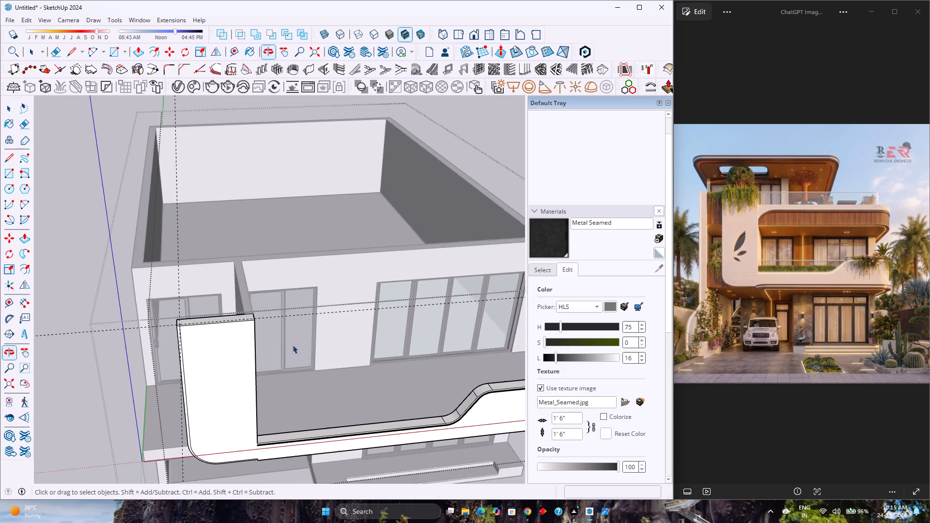
middle_drag(289, 345, 192, 293)
scroll(185, 269, up, 2)
shift+middle_click(185, 269)
shift+middle_drag(186, 270, 254, 314)
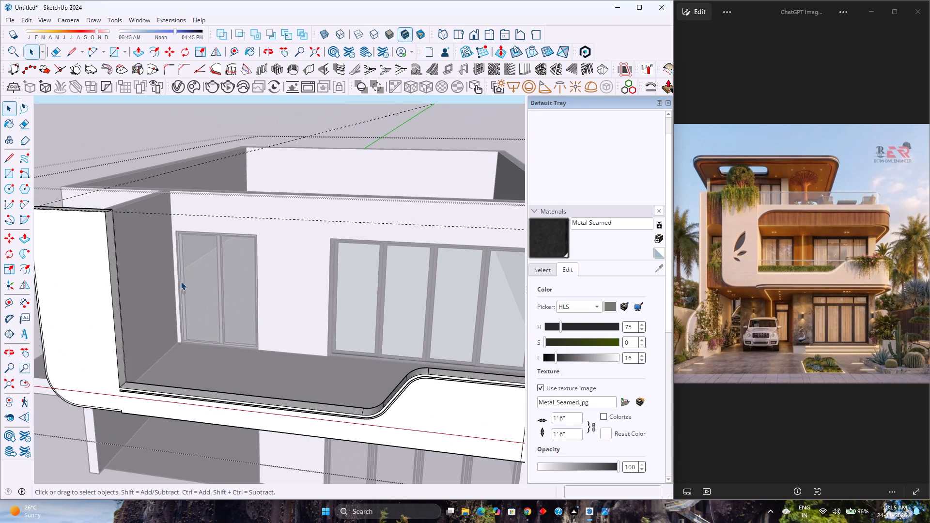
scroll(181, 281, up, 2)
scroll(181, 281, down, 5)
middle_drag(181, 281, 290, 269)
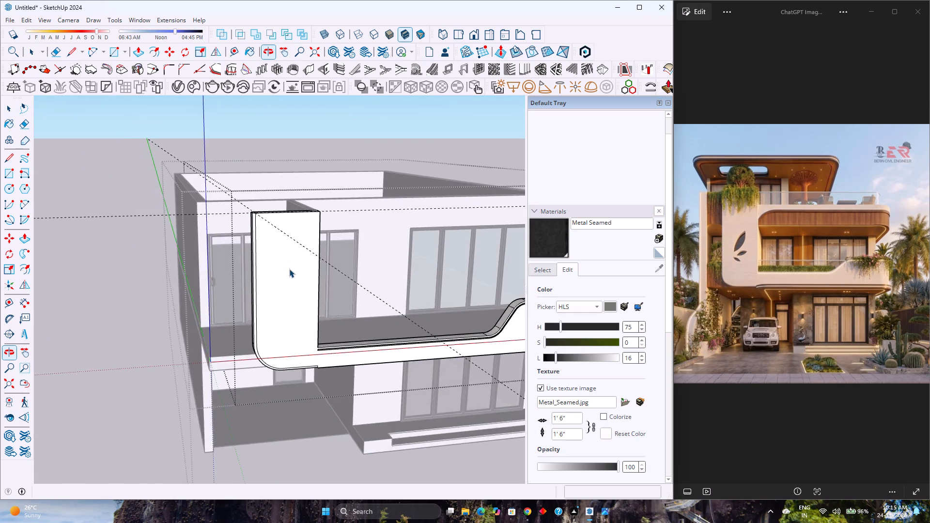
scroll(288, 267, up, 4)
scroll(287, 267, down, 2)
Delete all construction guides from the model.
click(17, 23)
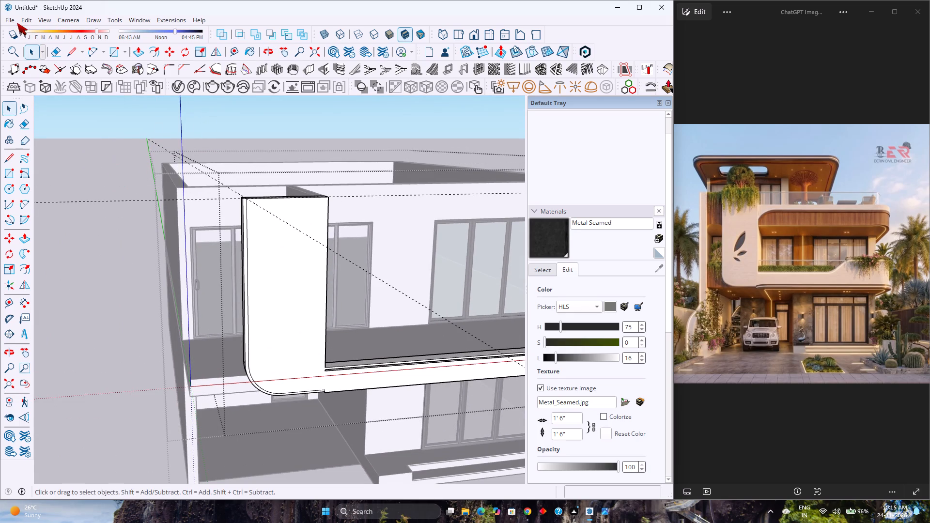
click(26, 20)
click(72, 120)
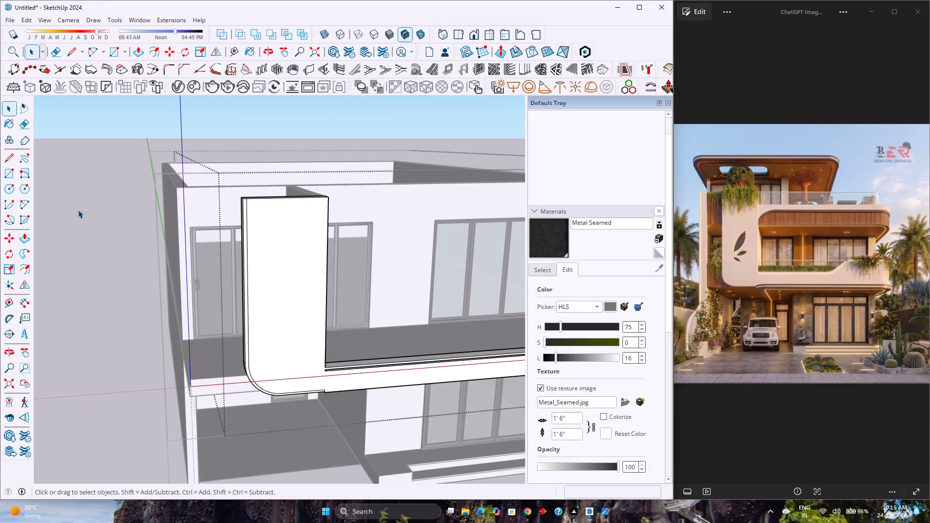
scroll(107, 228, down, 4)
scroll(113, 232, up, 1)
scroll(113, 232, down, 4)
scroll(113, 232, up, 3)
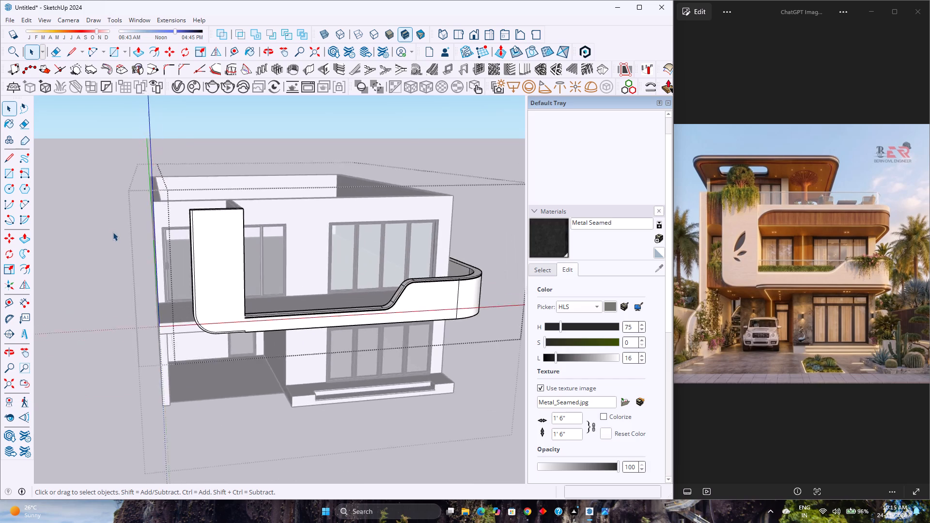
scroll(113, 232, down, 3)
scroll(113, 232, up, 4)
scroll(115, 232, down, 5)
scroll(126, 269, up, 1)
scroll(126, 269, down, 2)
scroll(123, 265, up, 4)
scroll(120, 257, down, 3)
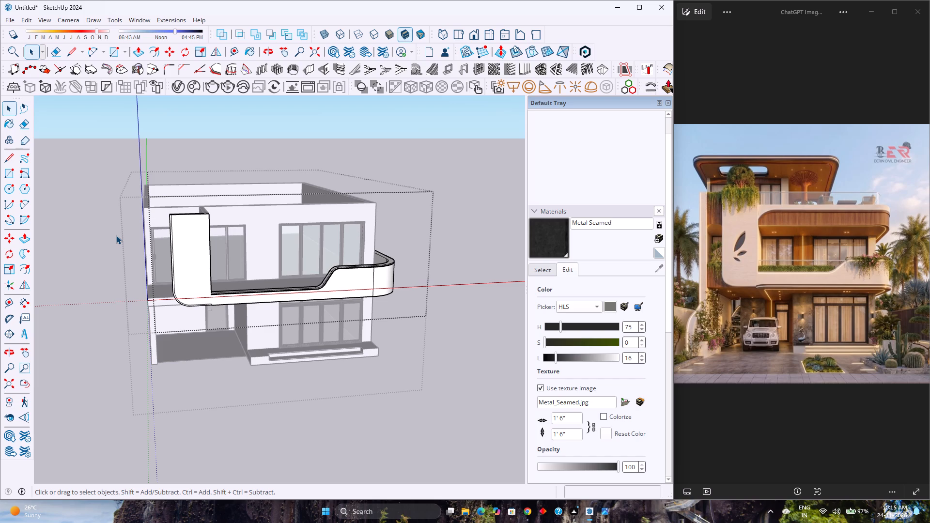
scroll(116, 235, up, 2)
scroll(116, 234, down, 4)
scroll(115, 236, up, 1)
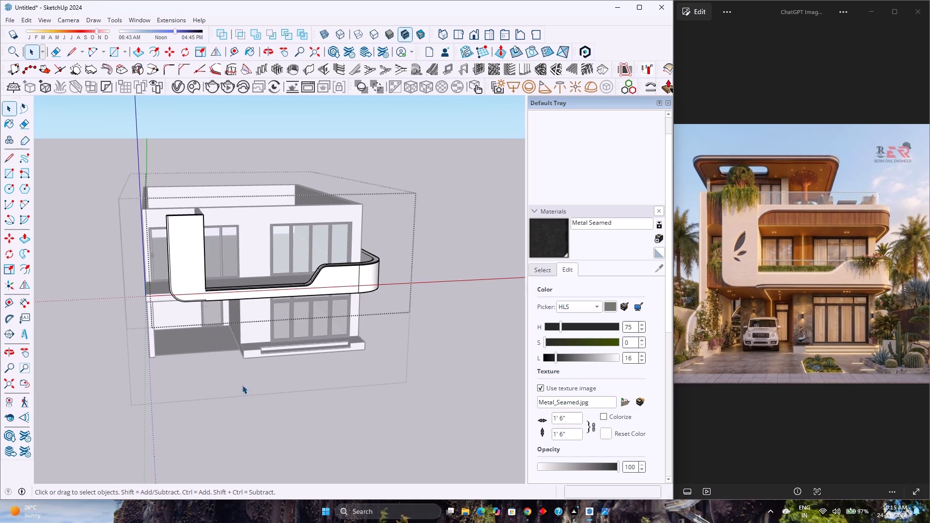
Close the open group to return to the whole house model.
click(367, 416)
middle_drag(340, 405, 220, 400)
click(467, 391)
Examine the front facade, roof opening and the stepped curve of the balcony band against the reference image.
scroll(214, 246, up, 4)
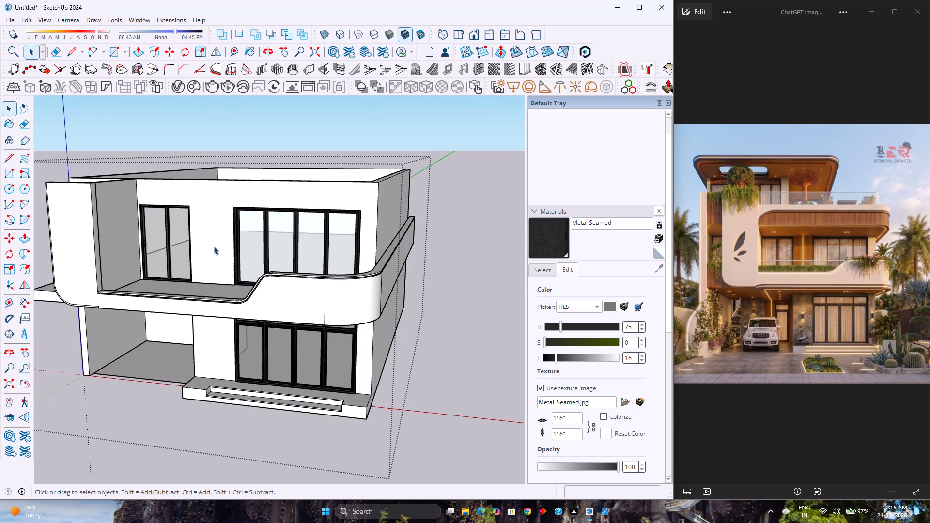
scroll(217, 259, up, 1)
middle_drag(217, 259, 235, 184)
scroll(240, 182, down, 2)
middle_drag(169, 131, 231, 205)
middle_click(231, 205)
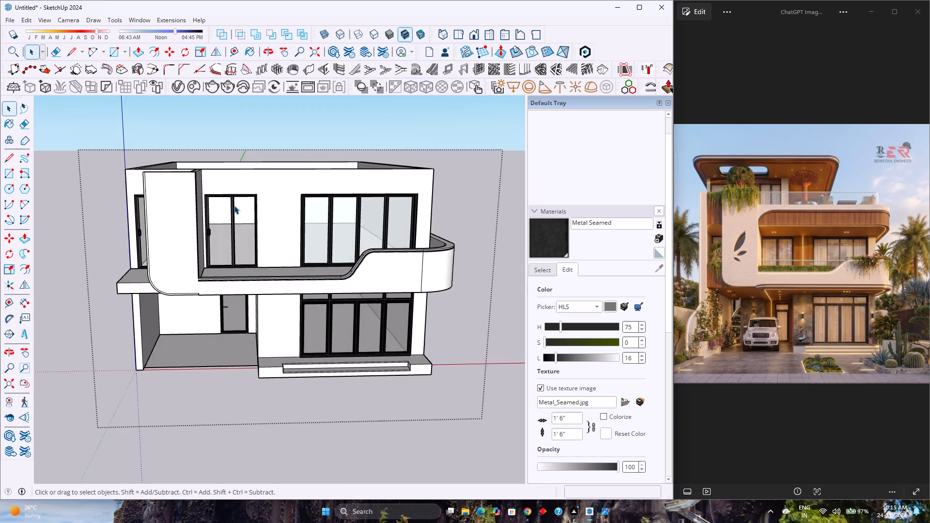
scroll(234, 205, down, 4)
scroll(198, 165, up, 5)
middle_drag(229, 199, 159, 170)
middle_click(159, 170)
scroll(167, 168, up, 4)
scroll(167, 168, down, 4)
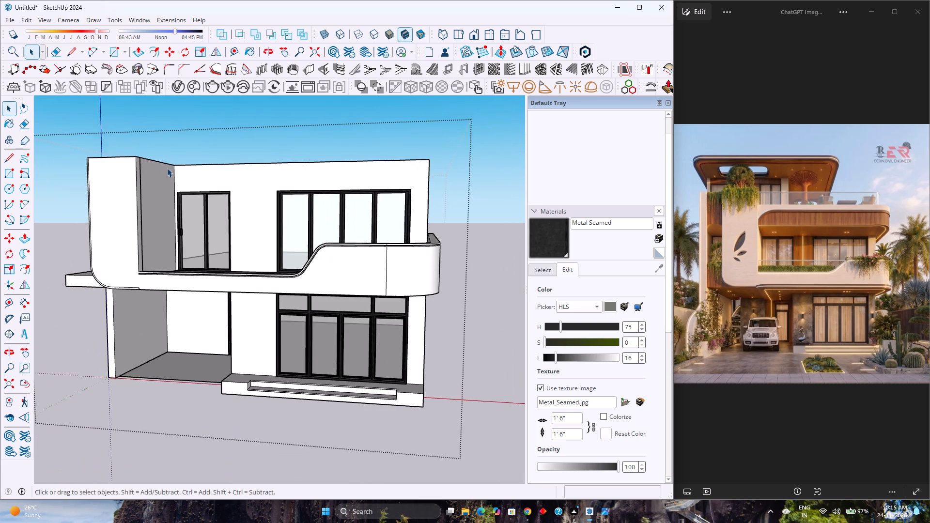
scroll(167, 168, up, 1)
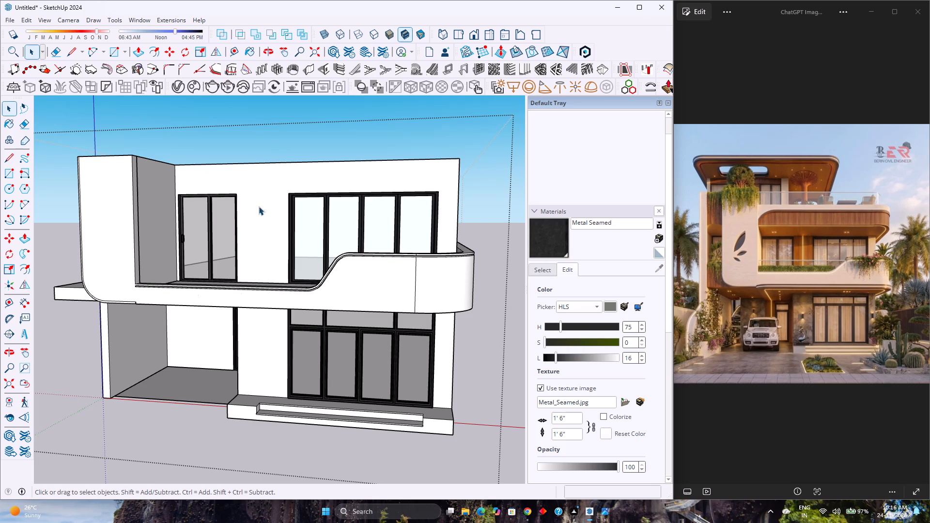
scroll(272, 244, up, 2)
middle_drag(293, 276, 302, 349)
middle_click(302, 349)
scroll(309, 328, down, 5)
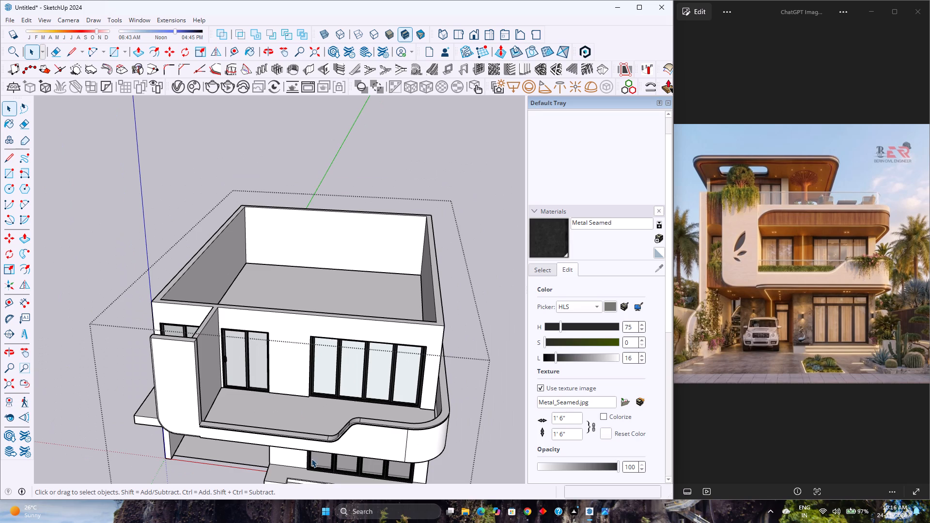
scroll(224, 449, up, 4)
middle_drag(224, 449, 218, 431)
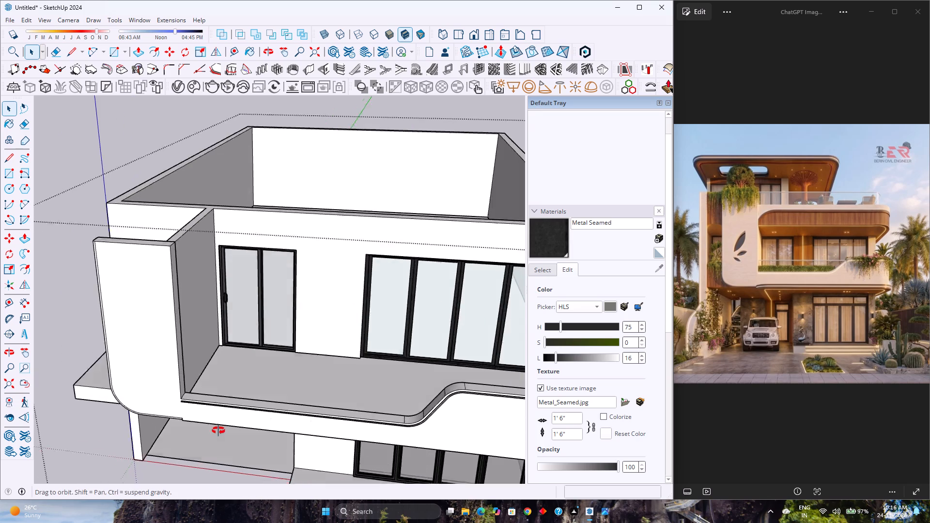
middle_drag(218, 431, 207, 391)
middle_click(207, 391)
scroll(206, 389, down, 4)
scroll(332, 303, up, 5)
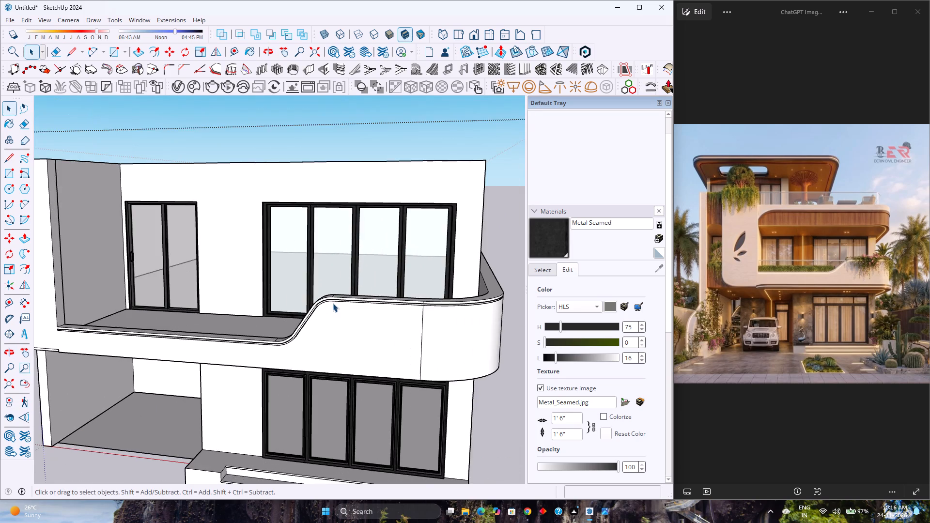
scroll(333, 303, up, 4)
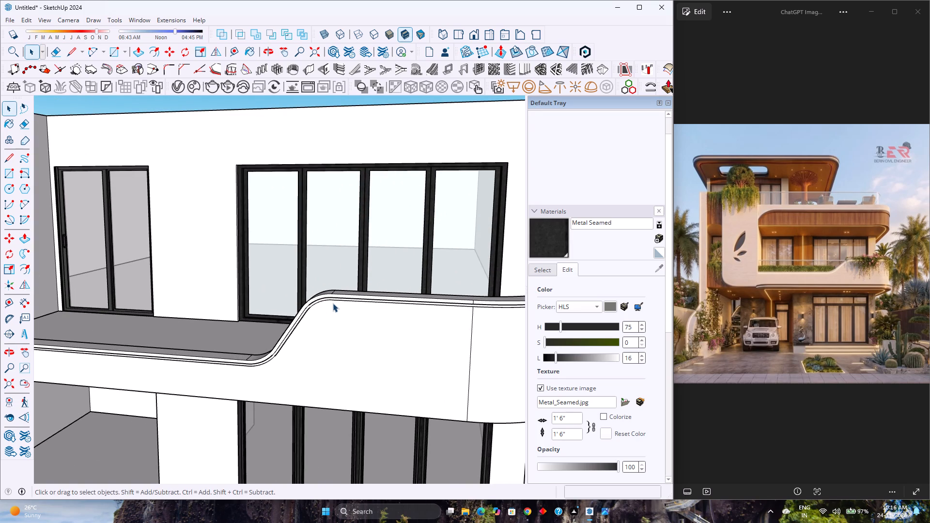
scroll(333, 303, up, 7)
scroll(333, 303, down, 4)
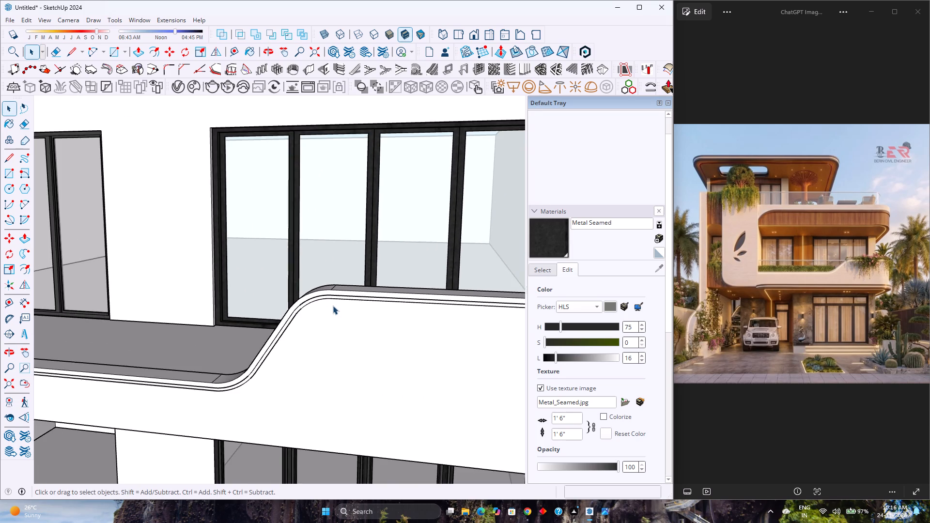
scroll(333, 306, down, 7)
scroll(325, 307, up, 7)
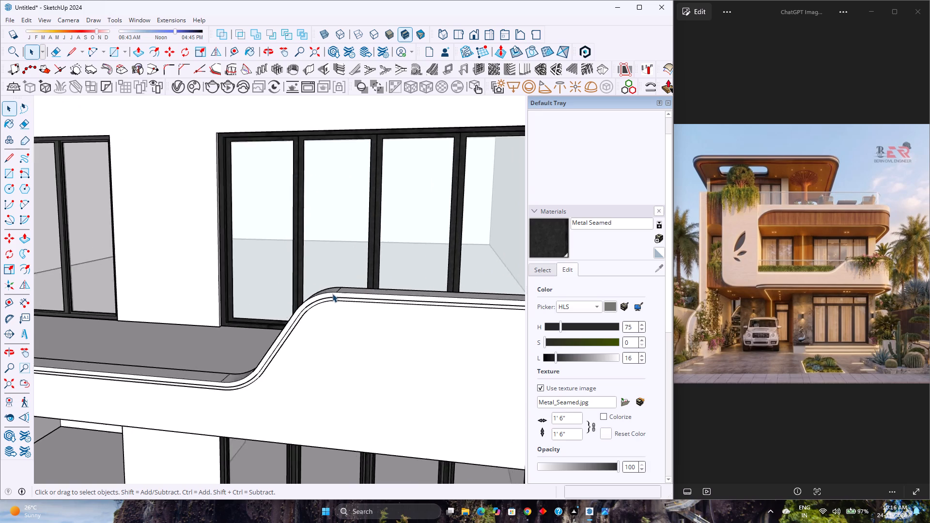
middle_drag(333, 293, 367, 305)
scroll(351, 303, down, 2)
Open the group holding the balcony band and examine the stepped curve along its upper edge.
double_click(321, 301)
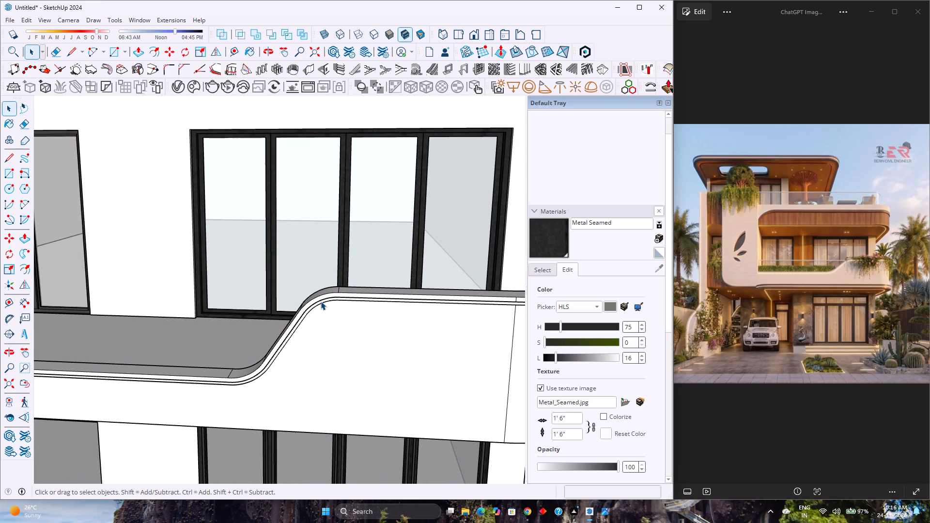
scroll(321, 301, up, 3)
scroll(321, 301, down, 3)
middle_drag(320, 301, 396, 299)
scroll(396, 299, down, 5)
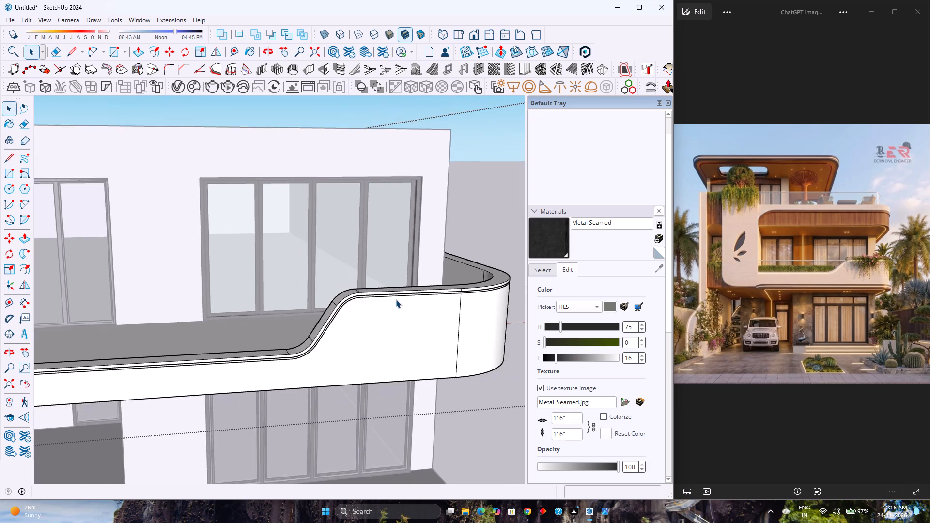
scroll(396, 299, down, 3)
scroll(321, 348, up, 8)
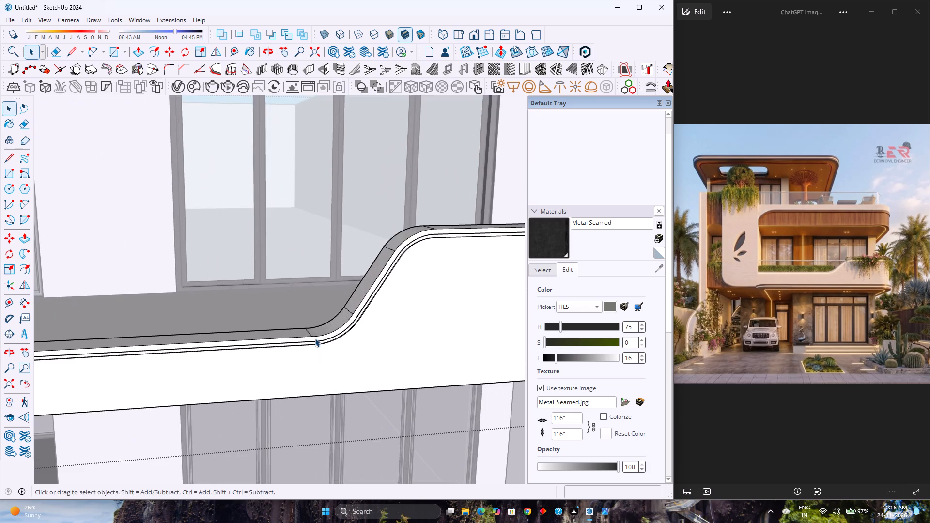
scroll(315, 338, down, 8)
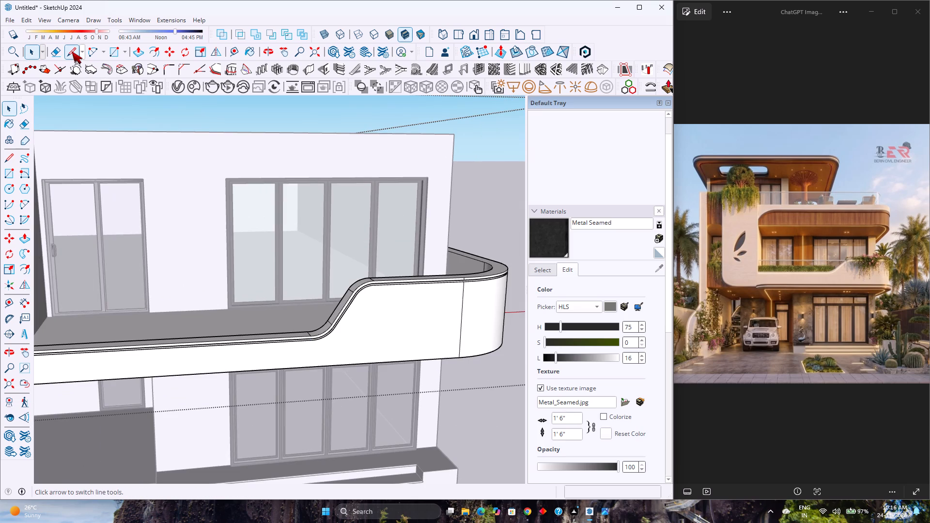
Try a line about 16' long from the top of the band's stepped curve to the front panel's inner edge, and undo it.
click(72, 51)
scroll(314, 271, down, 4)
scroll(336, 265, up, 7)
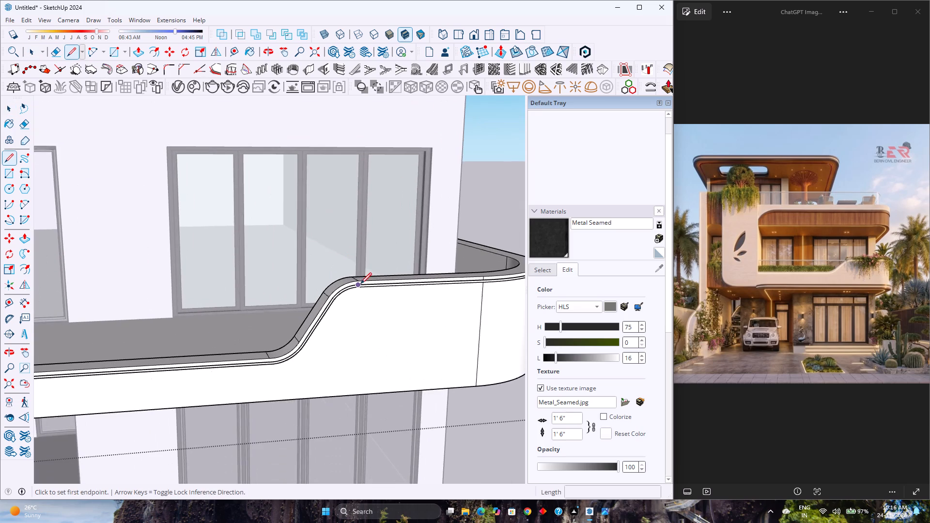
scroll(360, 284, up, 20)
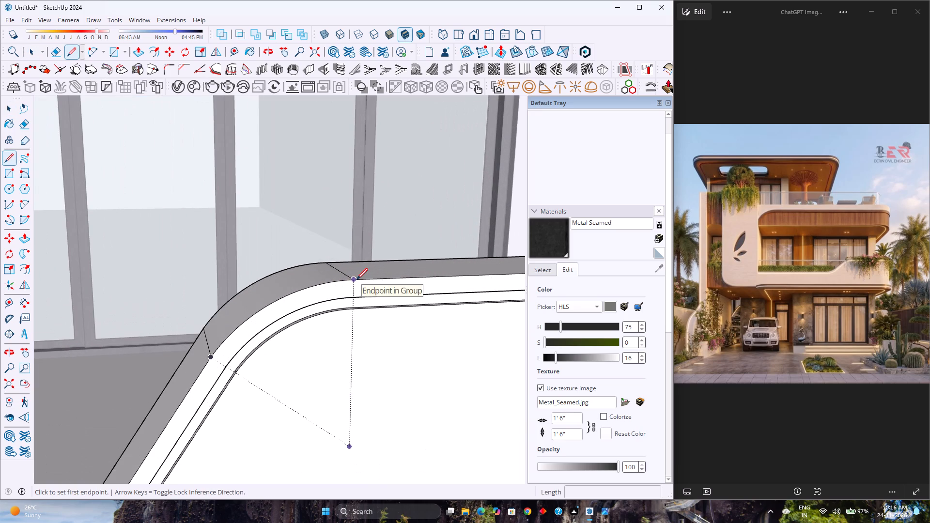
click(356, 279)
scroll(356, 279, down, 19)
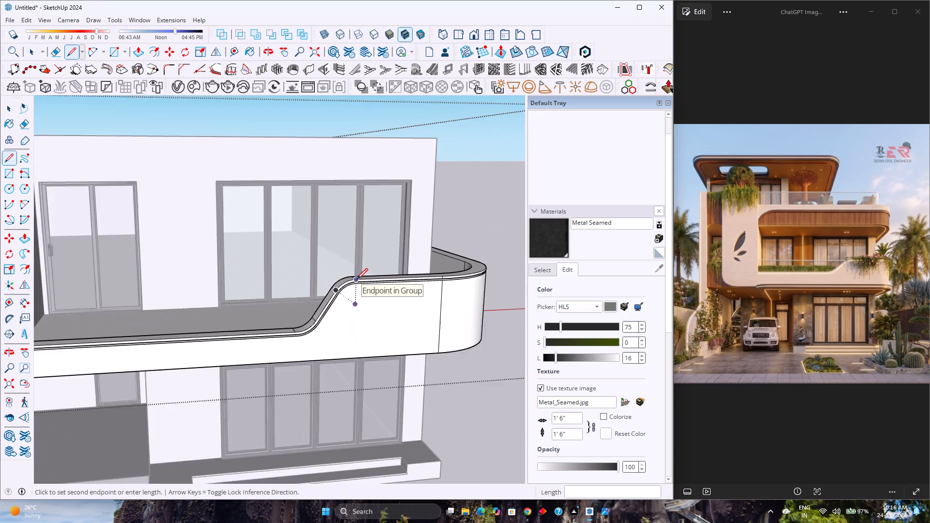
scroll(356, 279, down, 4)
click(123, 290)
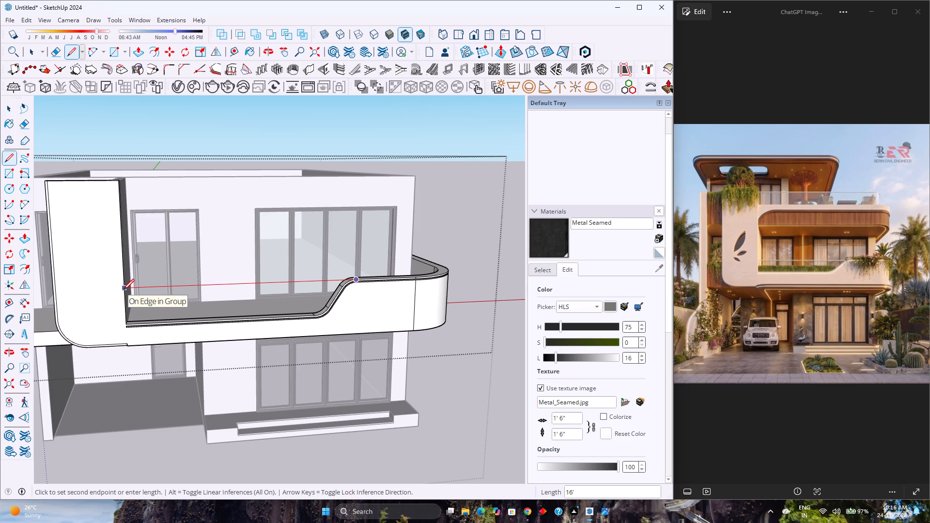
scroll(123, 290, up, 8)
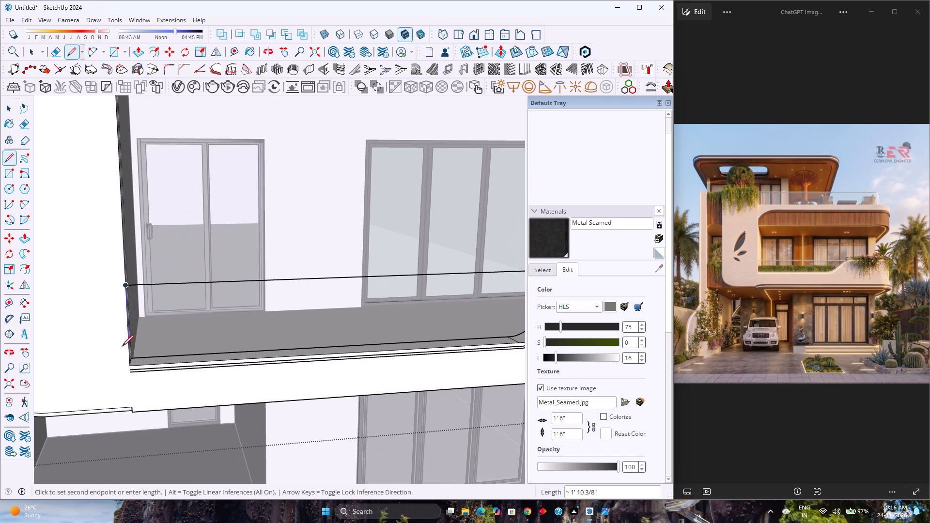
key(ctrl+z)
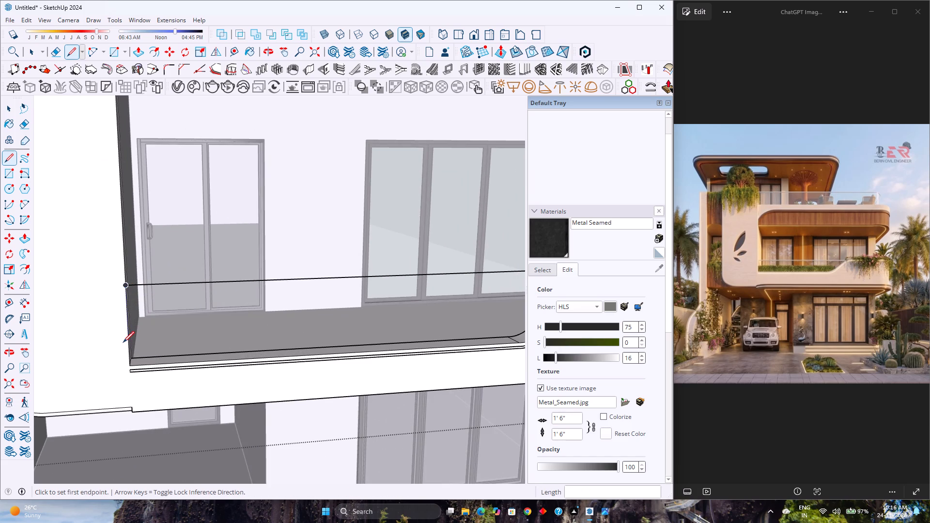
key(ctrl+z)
Inside the balcony band's group, draw a line about 16' 3 3/4" from the top of the stepped curve to the front panel's edge.
key(space)
double_click(106, 350)
scroll(106, 348, up, 2)
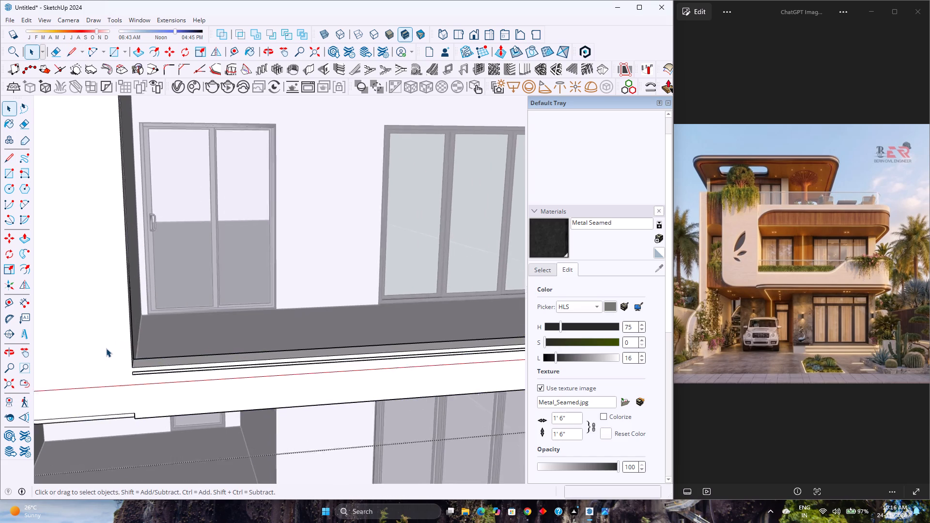
scroll(106, 348, up, 2)
key(l)
scroll(105, 348, down, 9)
scroll(438, 288, up, 4)
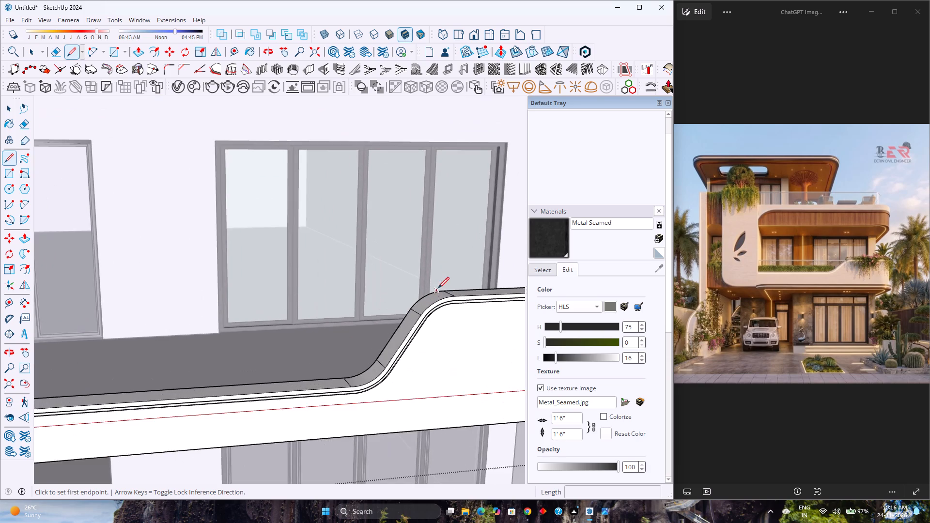
scroll(445, 289, up, 2)
click(462, 299)
scroll(429, 290, down, 3)
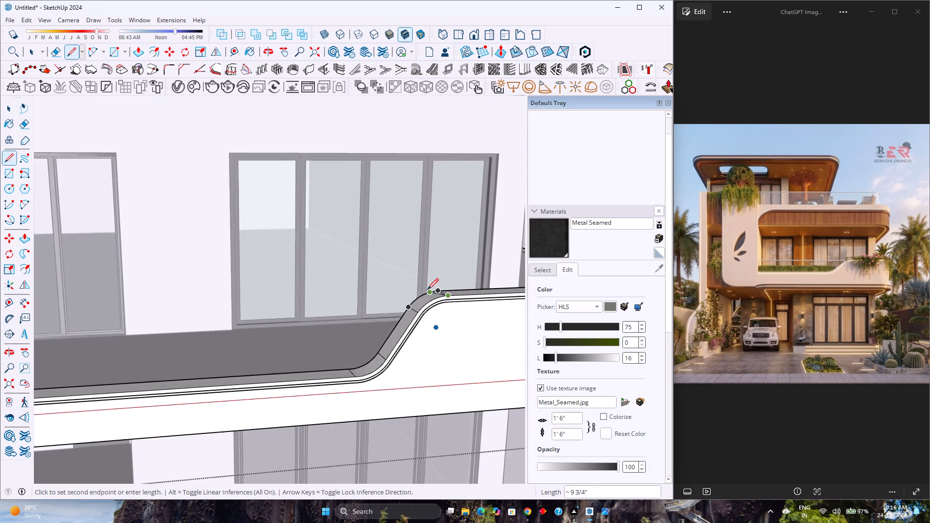
scroll(427, 290, down, 8)
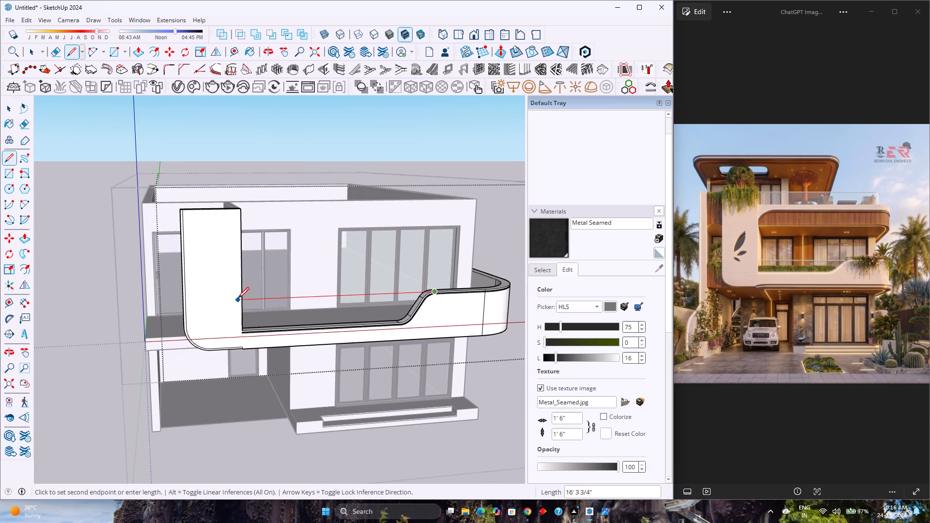
click(242, 298)
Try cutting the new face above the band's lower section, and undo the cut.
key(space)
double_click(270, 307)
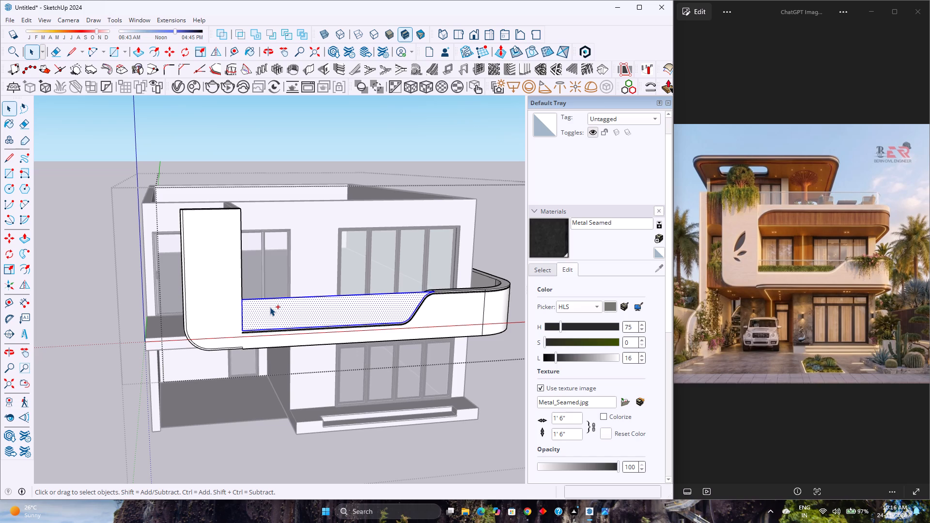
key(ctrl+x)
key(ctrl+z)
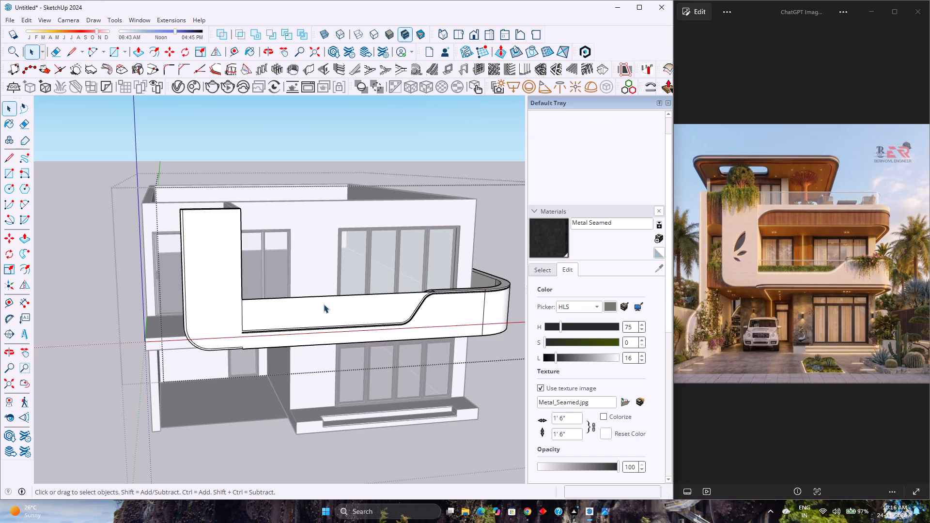
Transfer the face above the band's lower section out of the band's group, placing it back against the front panel's edge and stepped curve.
click(309, 307)
double_click(309, 307)
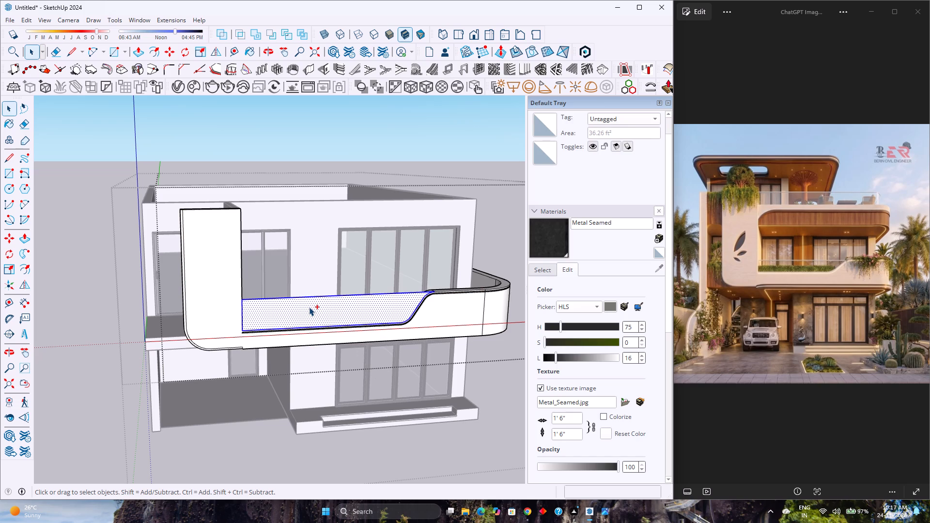
key(ctrl+c)
click(331, 295)
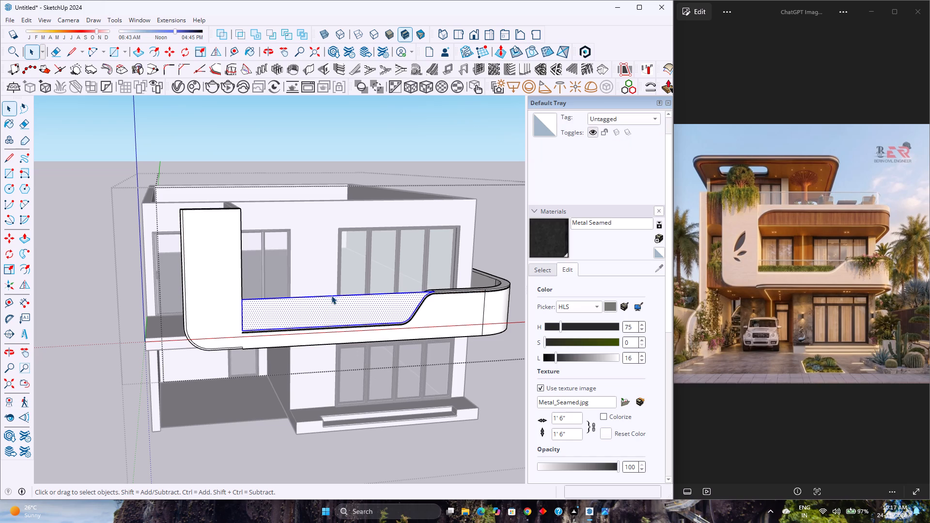
key(Delete)
middle_drag(410, 312, 396, 325)
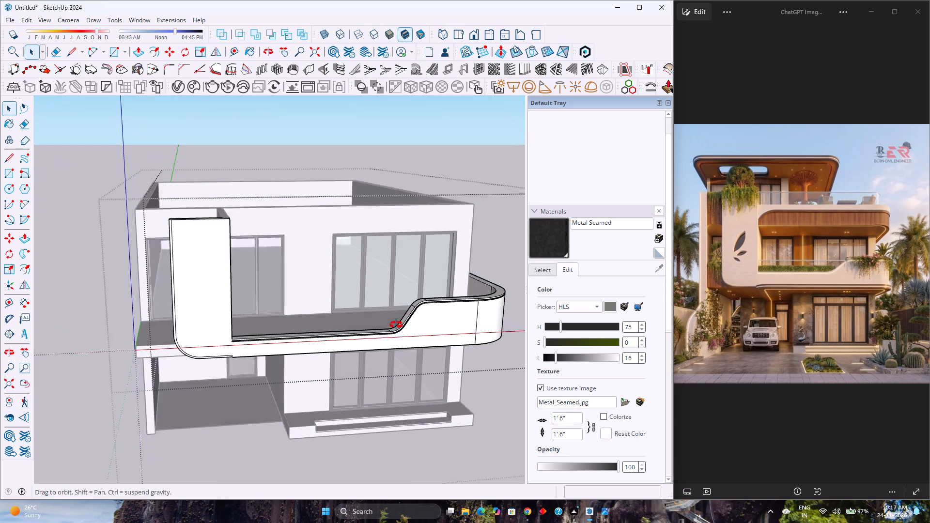
middle_drag(396, 325, 386, 345)
scroll(356, 327, down, 4)
click(443, 399)
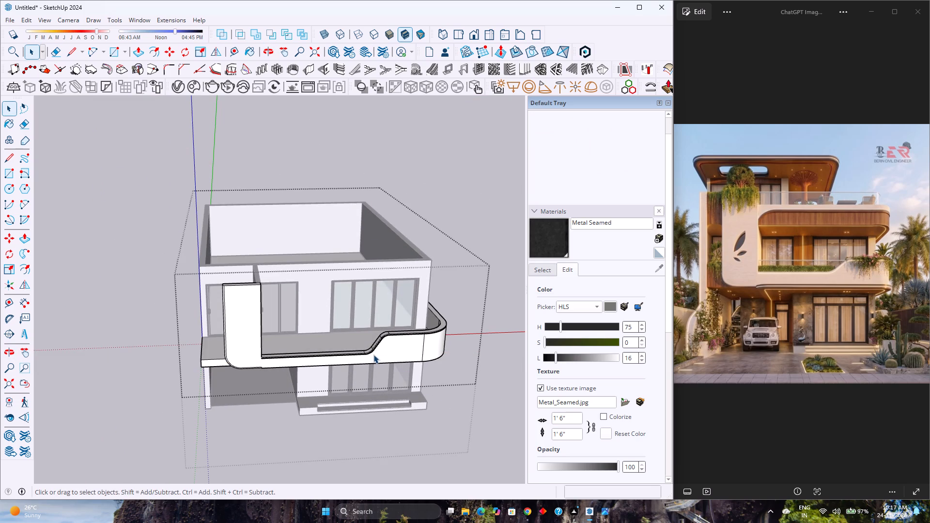
key(ctrl+v)
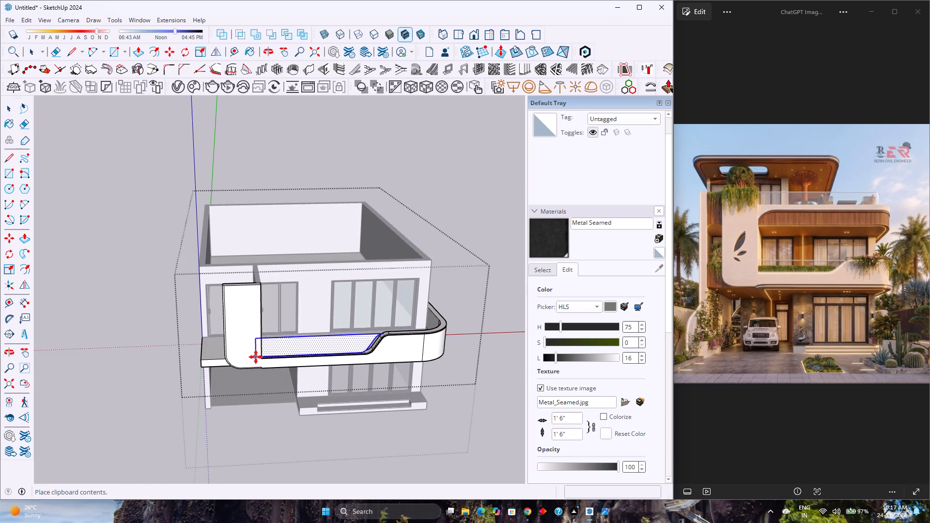
scroll(256, 357, up, 12)
click(269, 358)
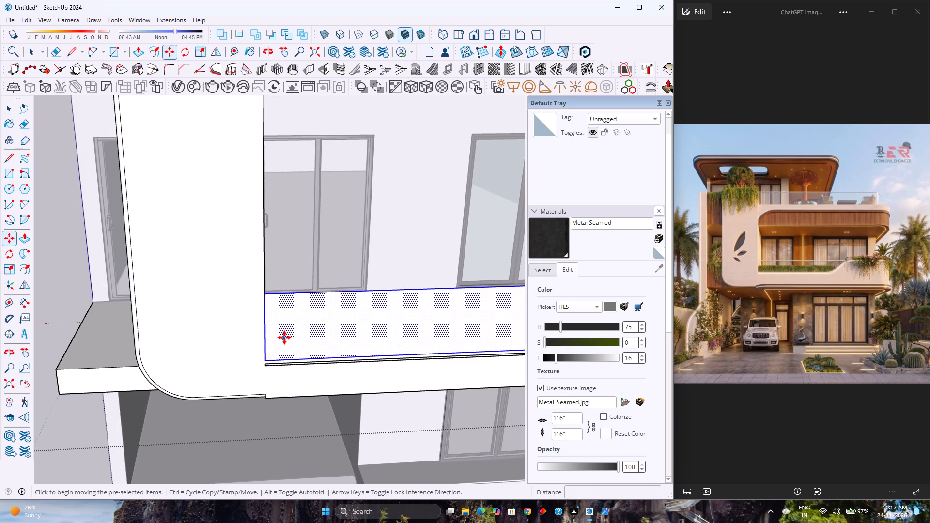
Make the pasted face with its edges a separate group.
right_click(285, 337)
click(332, 110)
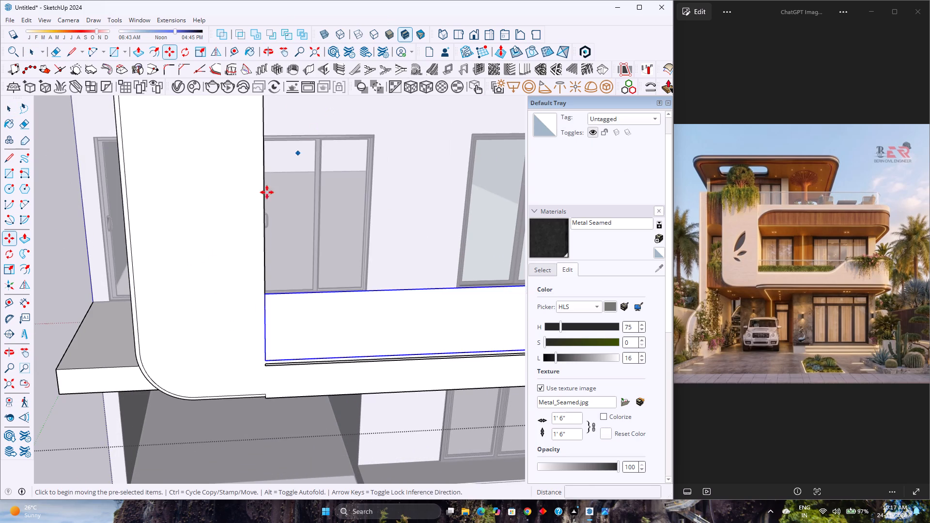
scroll(210, 292, down, 8)
scroll(380, 310, up, 4)
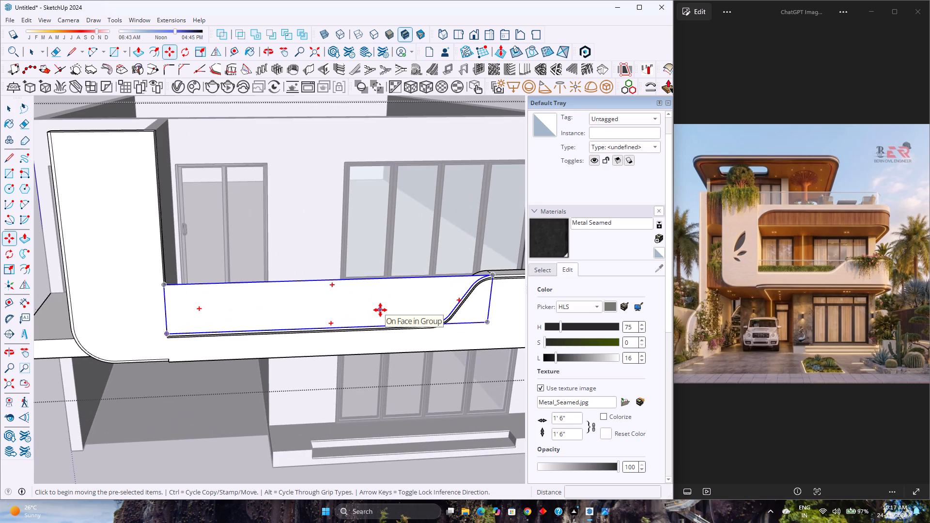
Open the new face's group and examine its outline along the stepped curve from several angles.
key(space)
scroll(374, 308, up, 3)
double_click(369, 305)
scroll(365, 305, up, 4)
scroll(365, 305, down, 4)
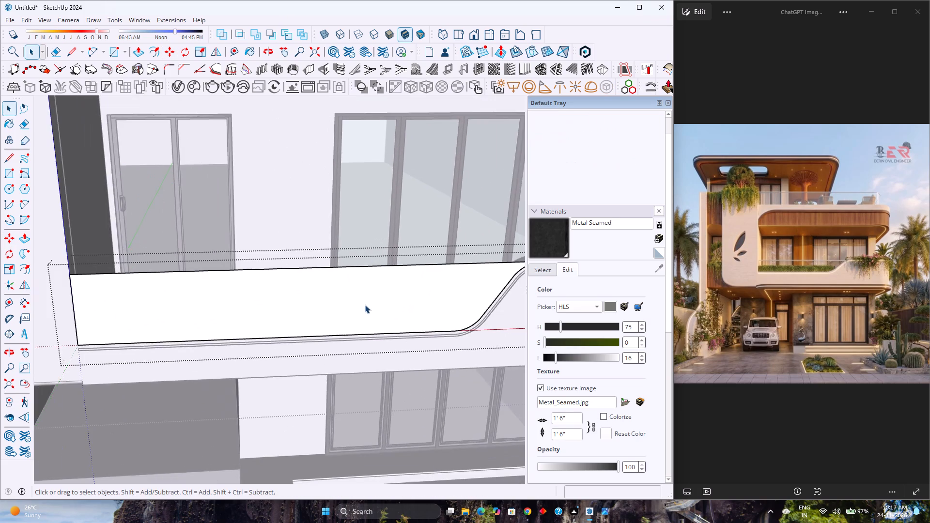
middle_drag(372, 309, 221, 297)
scroll(238, 303, down, 3)
scroll(429, 308, up, 3)
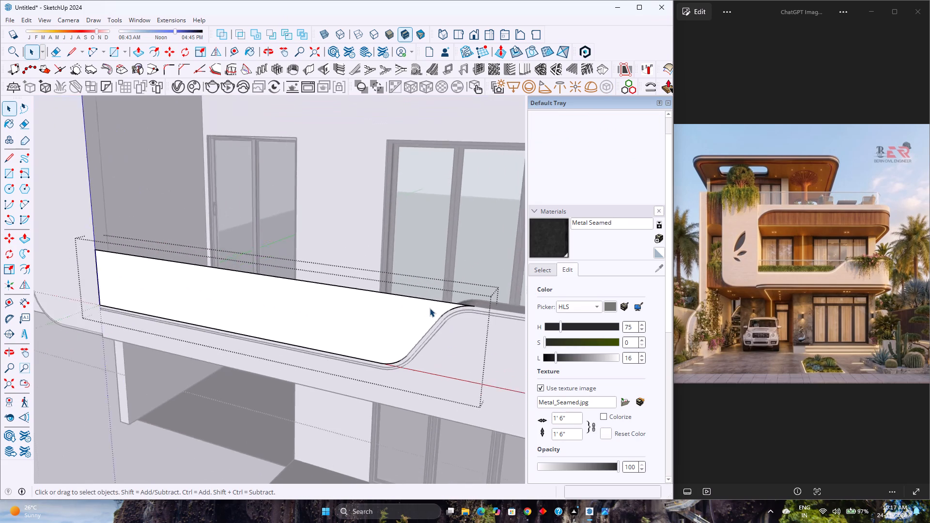
scroll(430, 308, up, 5)
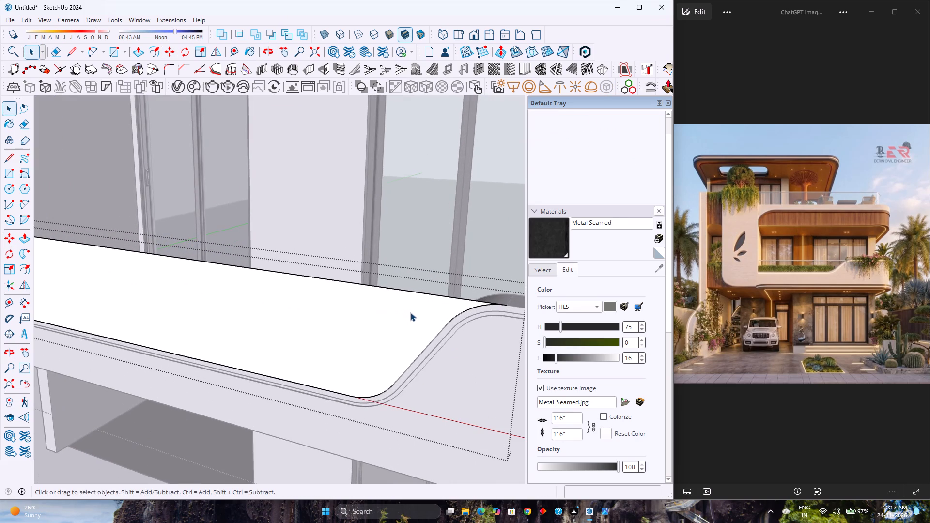
scroll(359, 314, down, 2)
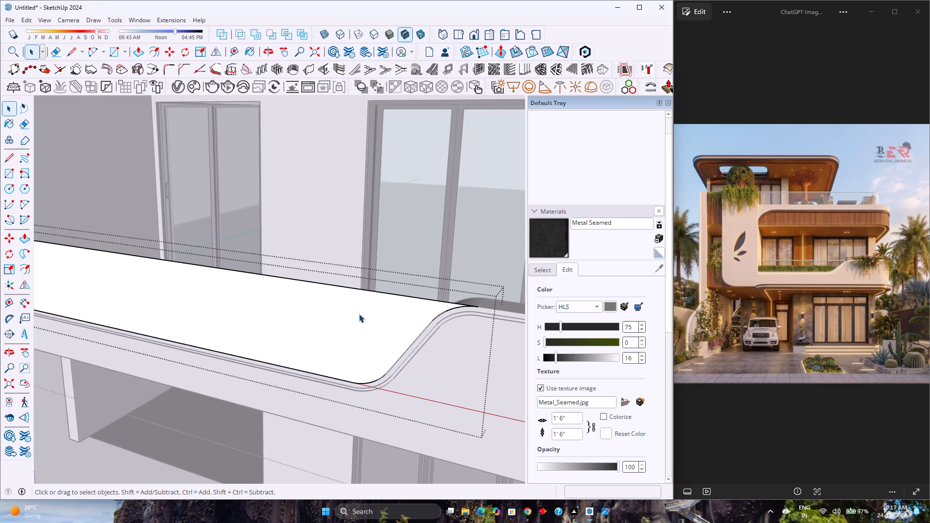
middle_drag(360, 315, 470, 301)
scroll(464, 299, down, 4)
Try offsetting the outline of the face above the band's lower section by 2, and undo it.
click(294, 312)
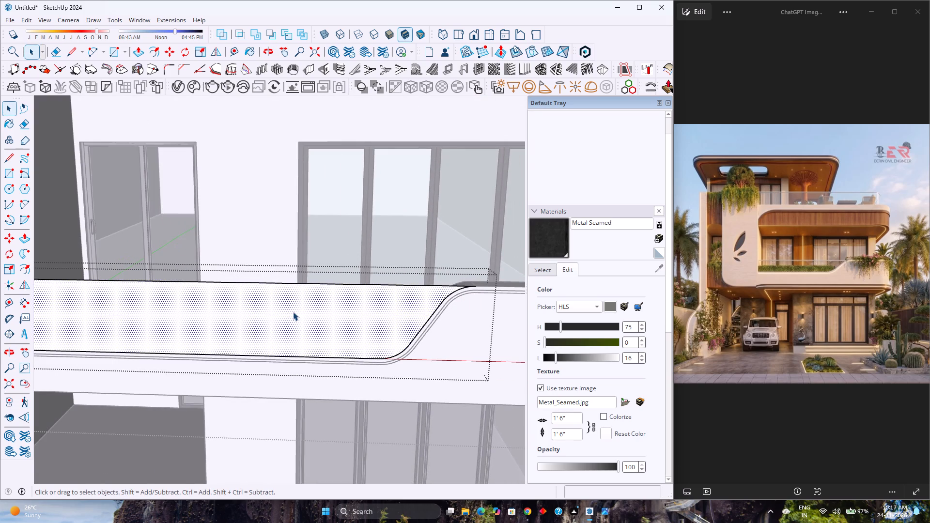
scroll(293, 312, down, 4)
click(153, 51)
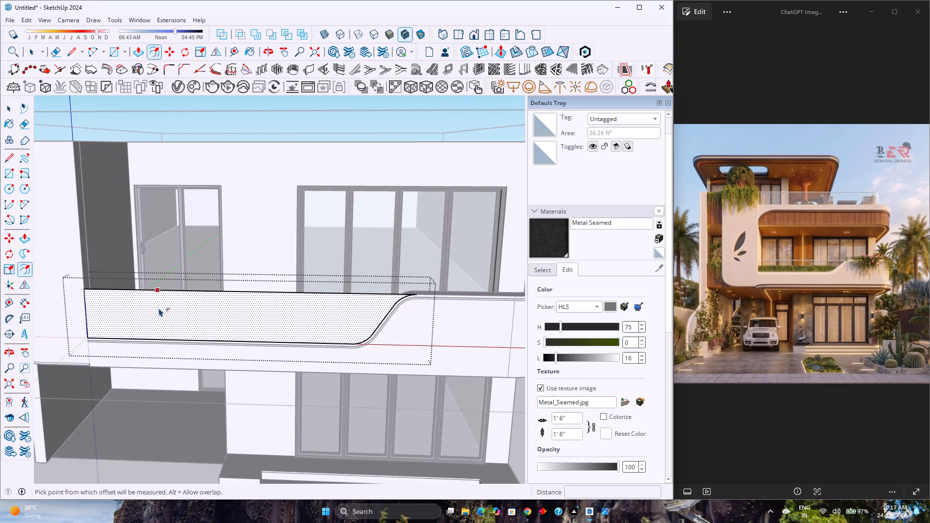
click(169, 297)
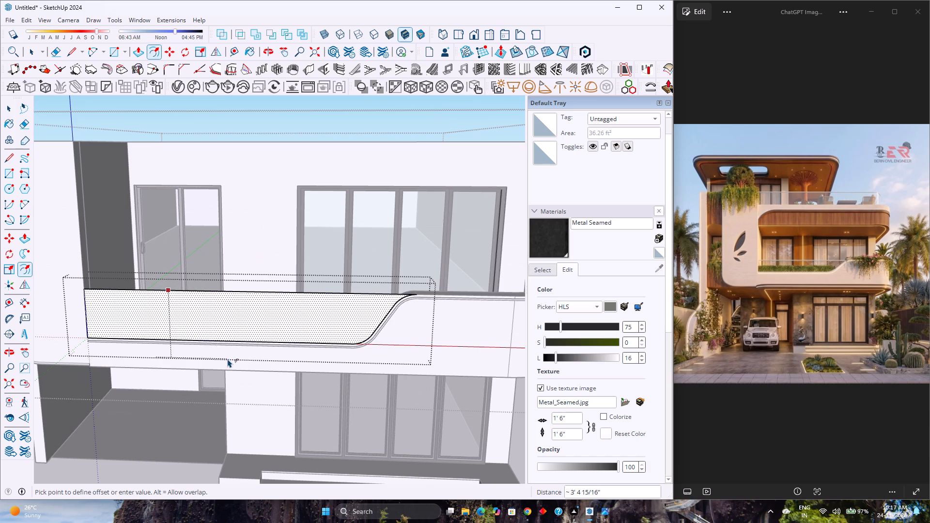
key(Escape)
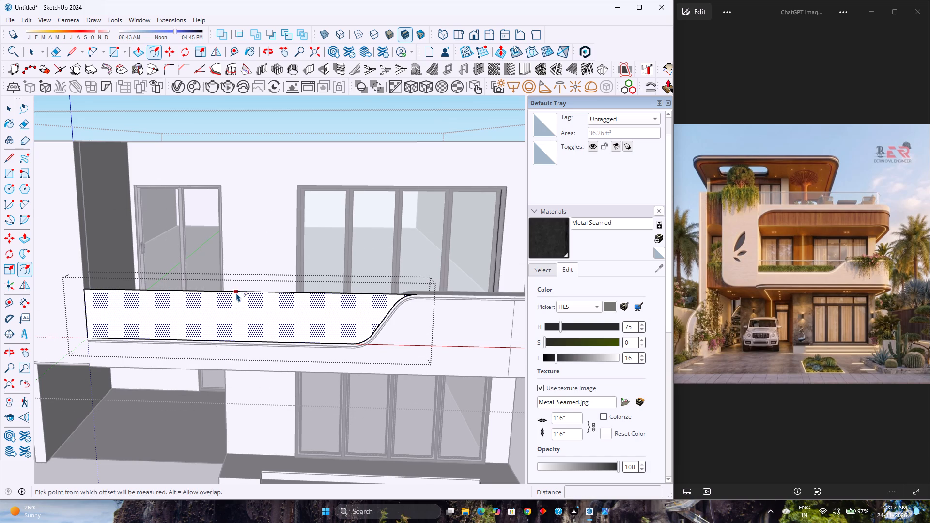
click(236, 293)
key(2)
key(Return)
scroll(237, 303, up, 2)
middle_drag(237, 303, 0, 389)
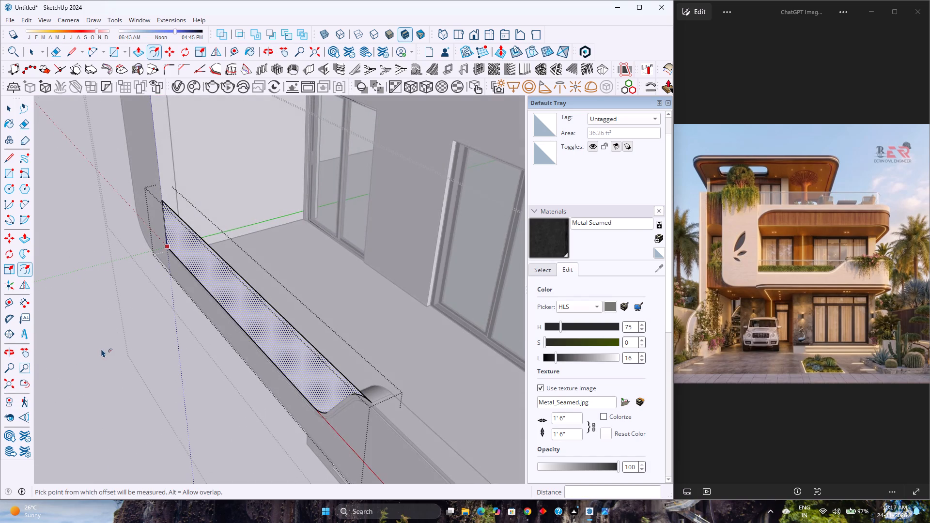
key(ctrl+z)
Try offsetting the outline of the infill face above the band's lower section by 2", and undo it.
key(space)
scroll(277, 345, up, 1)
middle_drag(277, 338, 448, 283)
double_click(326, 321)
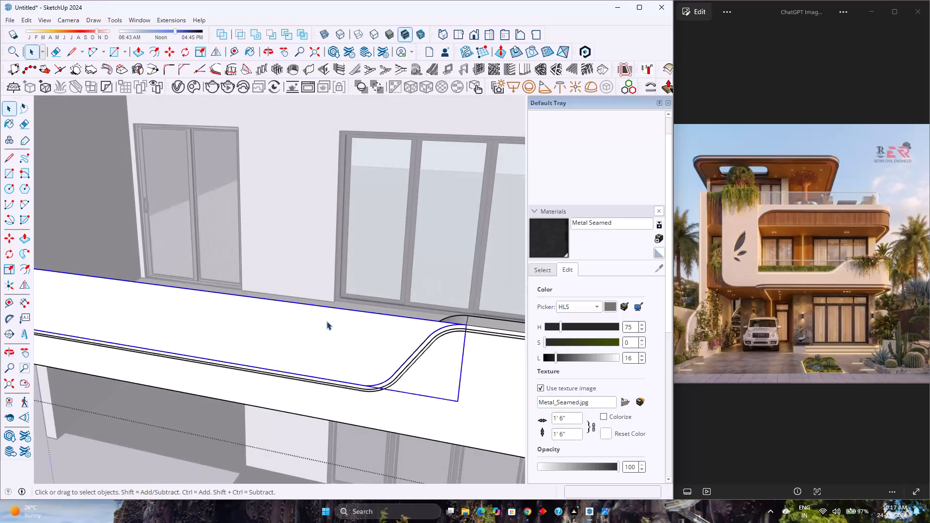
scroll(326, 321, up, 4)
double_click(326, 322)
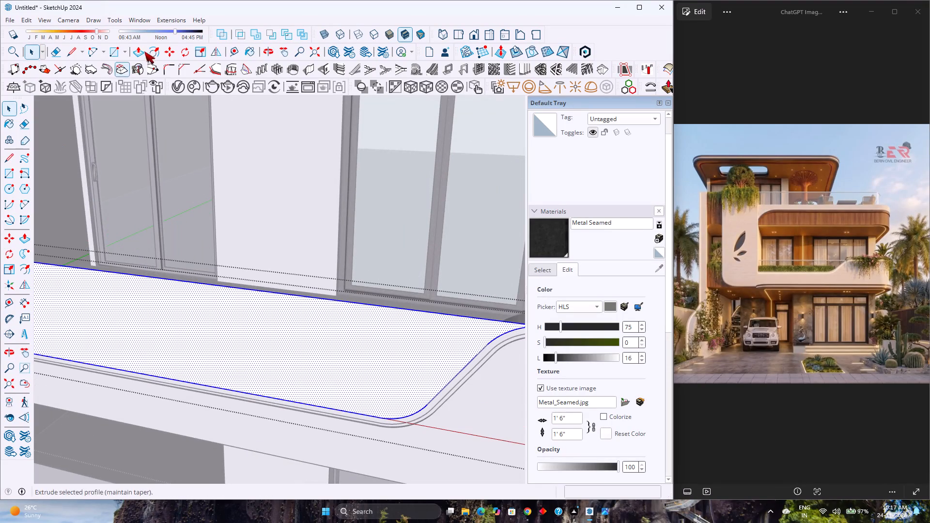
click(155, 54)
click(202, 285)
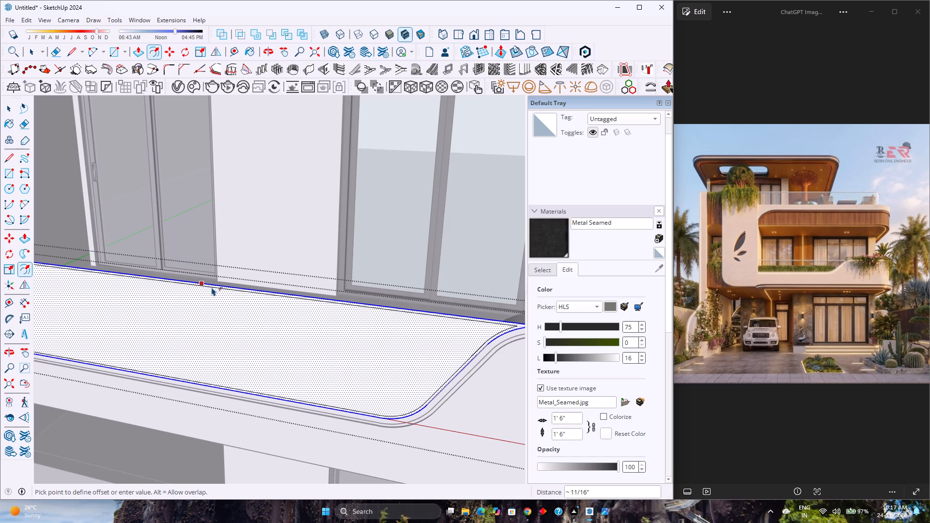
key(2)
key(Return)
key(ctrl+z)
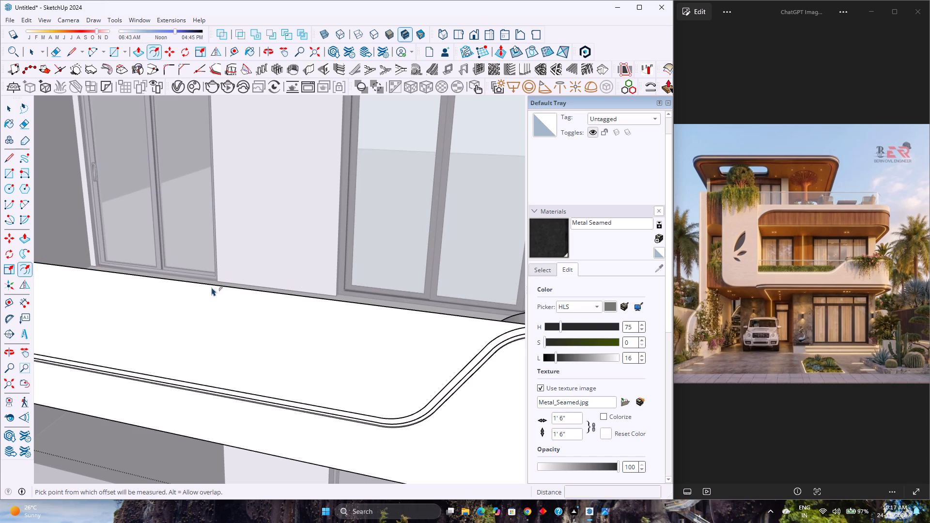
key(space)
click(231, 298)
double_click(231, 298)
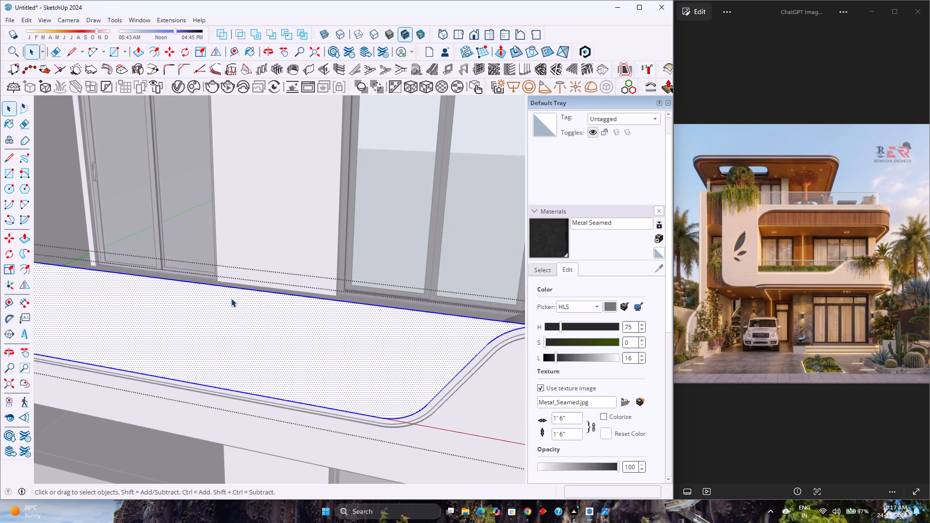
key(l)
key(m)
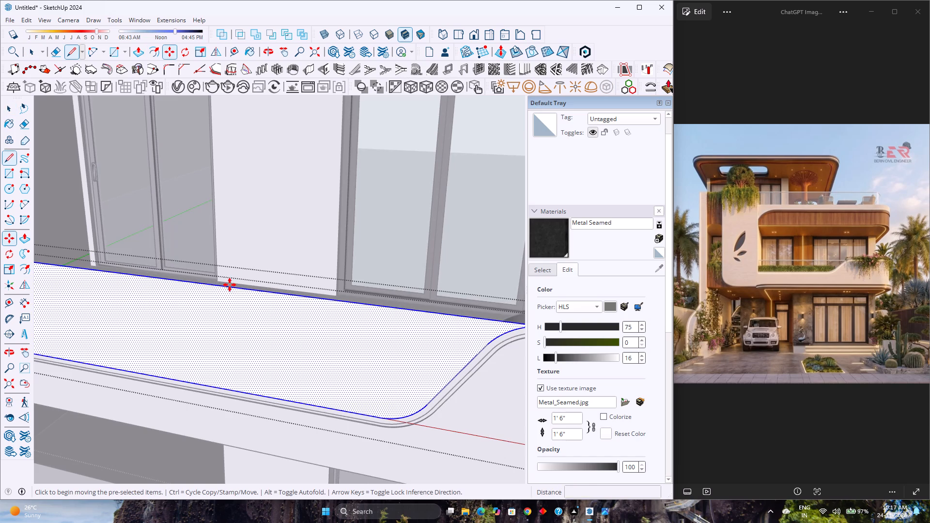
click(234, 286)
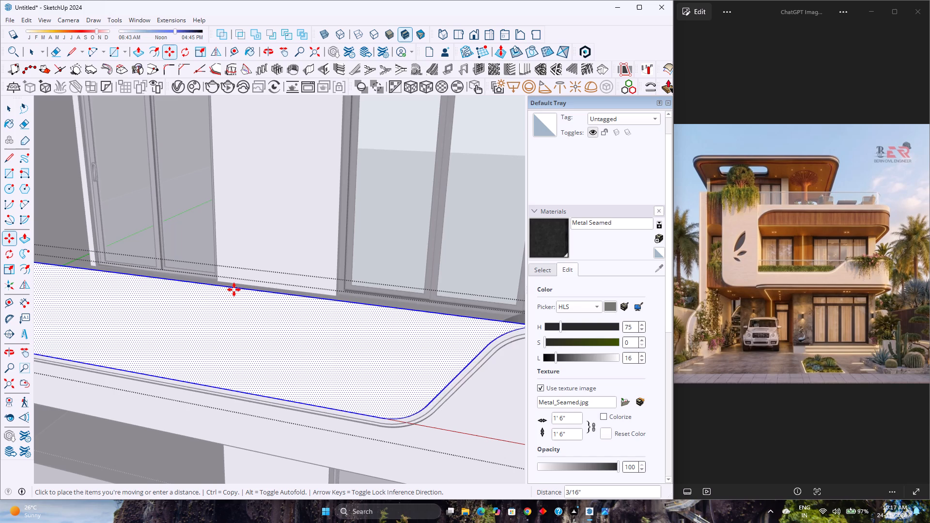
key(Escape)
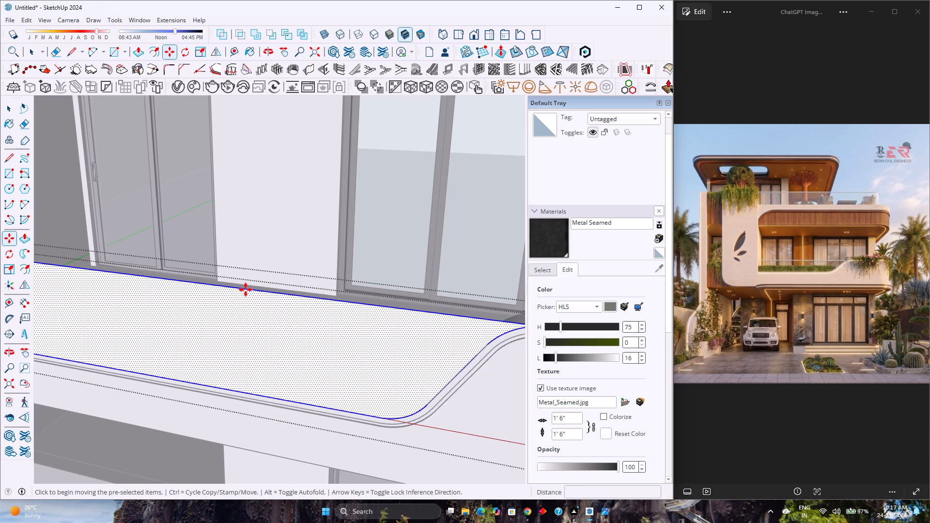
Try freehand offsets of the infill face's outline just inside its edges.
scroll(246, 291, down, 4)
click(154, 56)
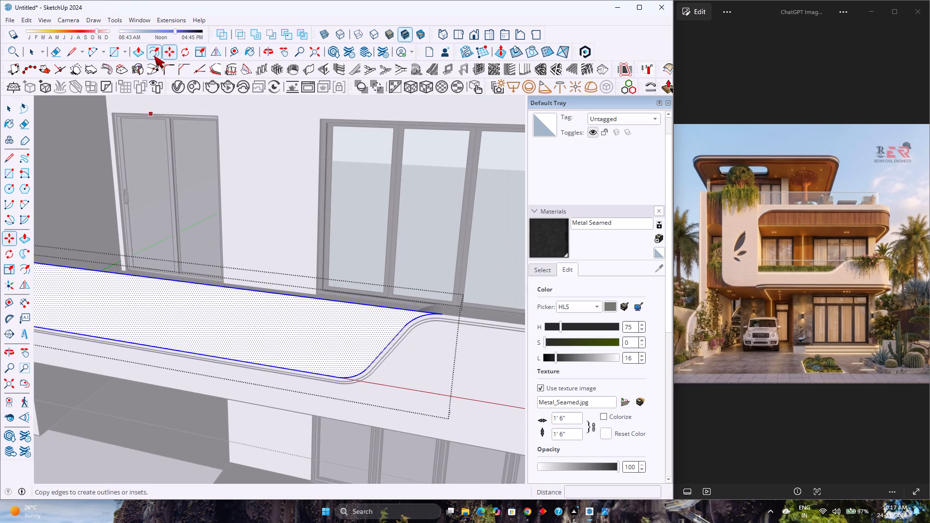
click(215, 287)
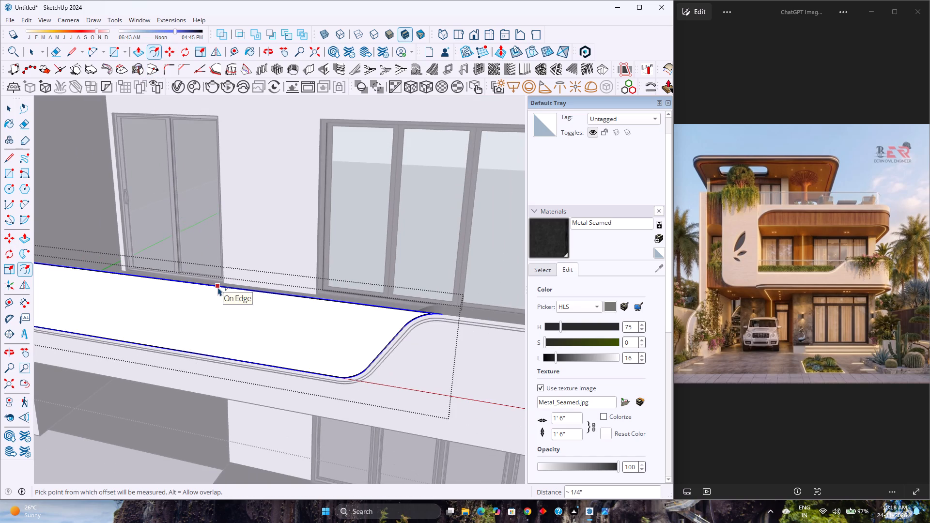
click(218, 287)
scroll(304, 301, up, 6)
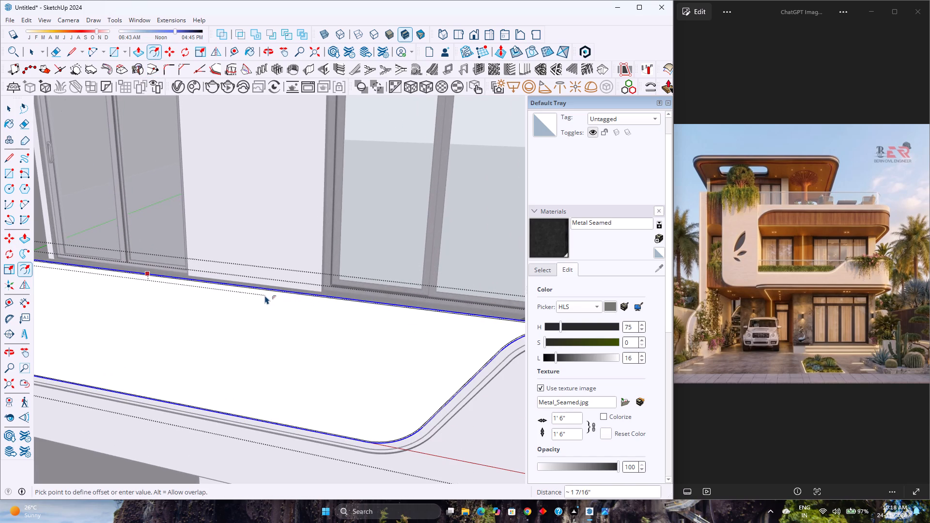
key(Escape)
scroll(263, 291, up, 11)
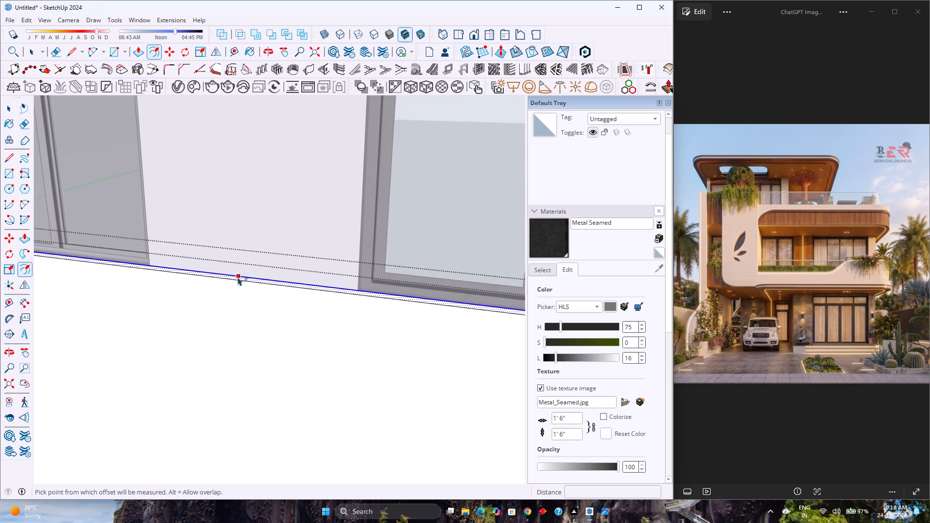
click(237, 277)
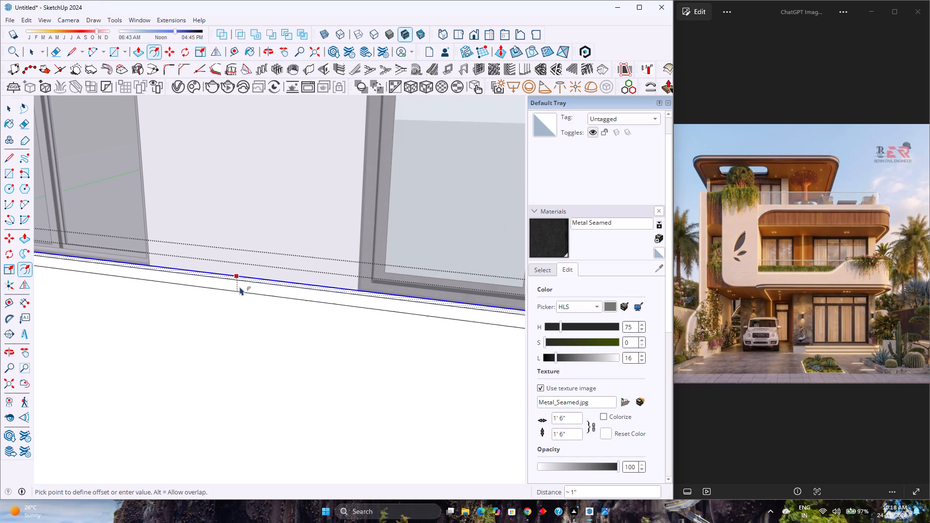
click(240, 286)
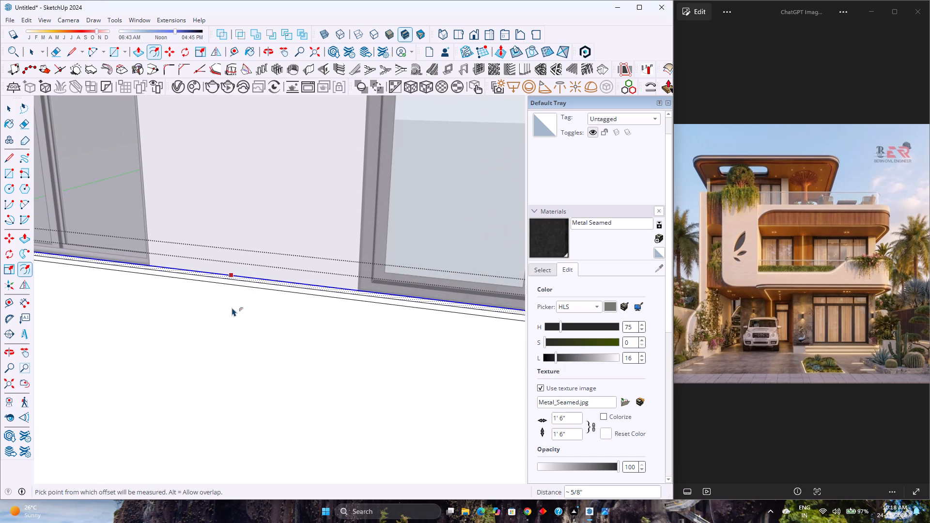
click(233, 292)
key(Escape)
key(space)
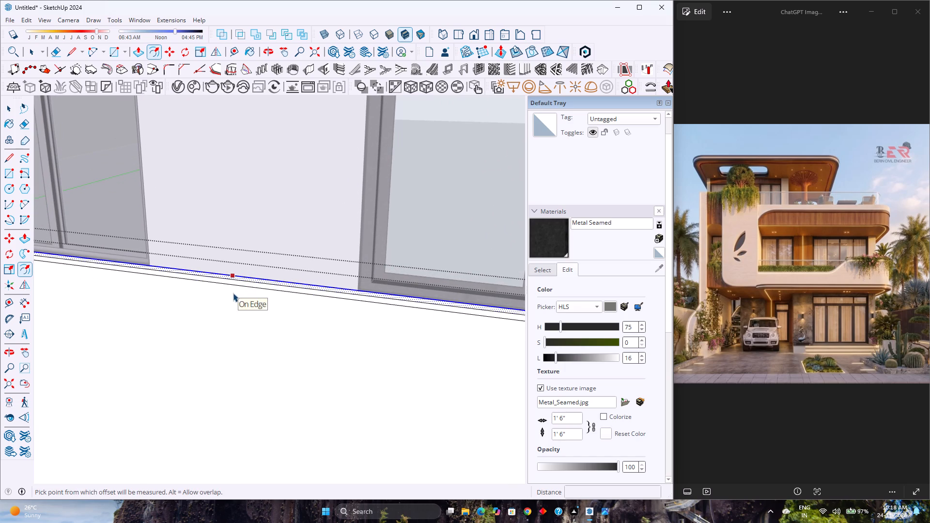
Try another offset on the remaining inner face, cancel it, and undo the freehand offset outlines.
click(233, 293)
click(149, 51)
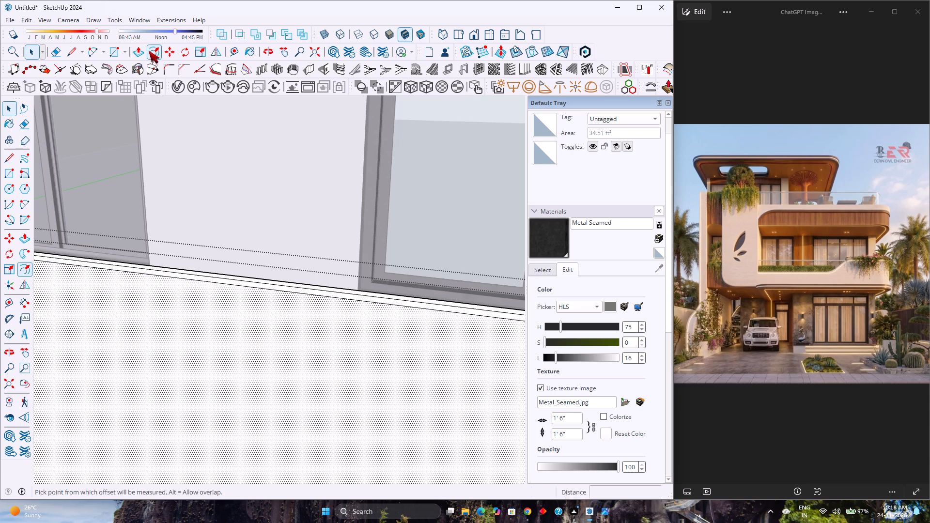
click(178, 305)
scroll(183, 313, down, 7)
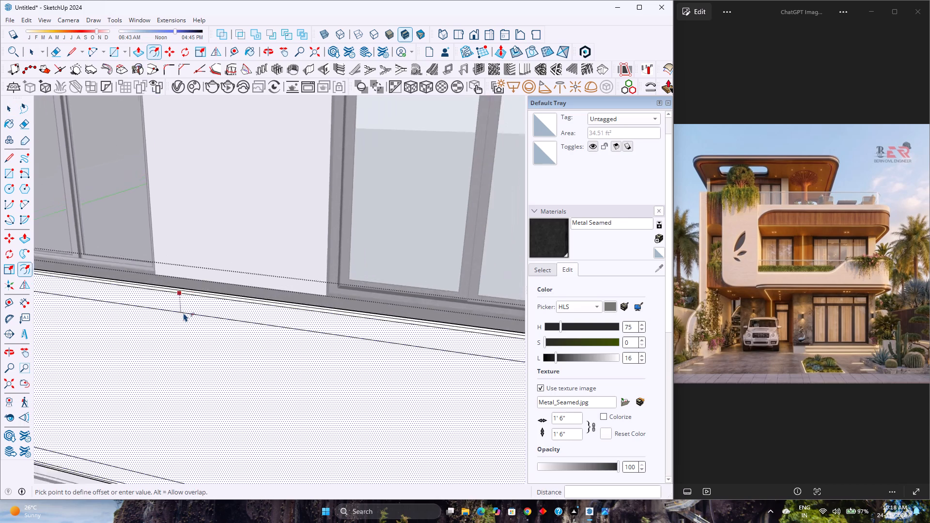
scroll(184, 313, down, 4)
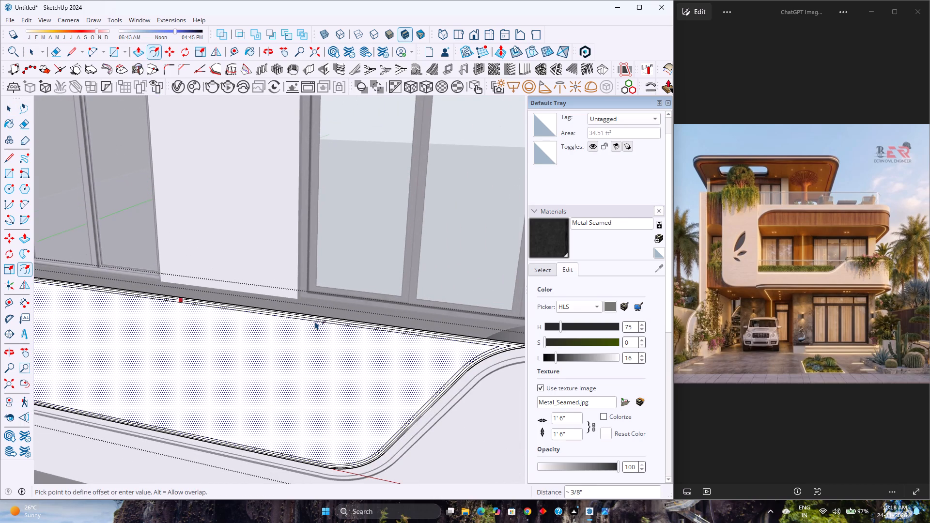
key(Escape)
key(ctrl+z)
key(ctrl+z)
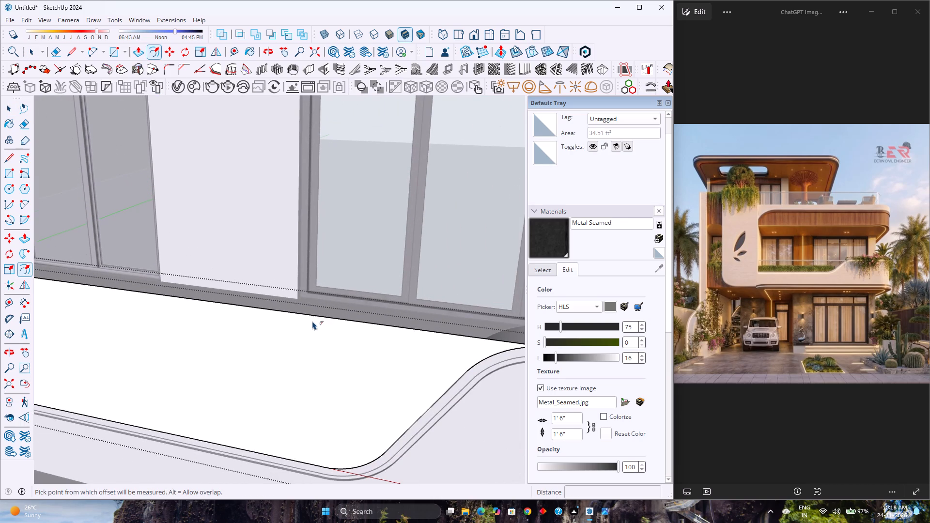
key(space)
Offset the outline of the infill face above the band's lower section inward by 1".
scroll(316, 342, down, 5)
click(316, 342)
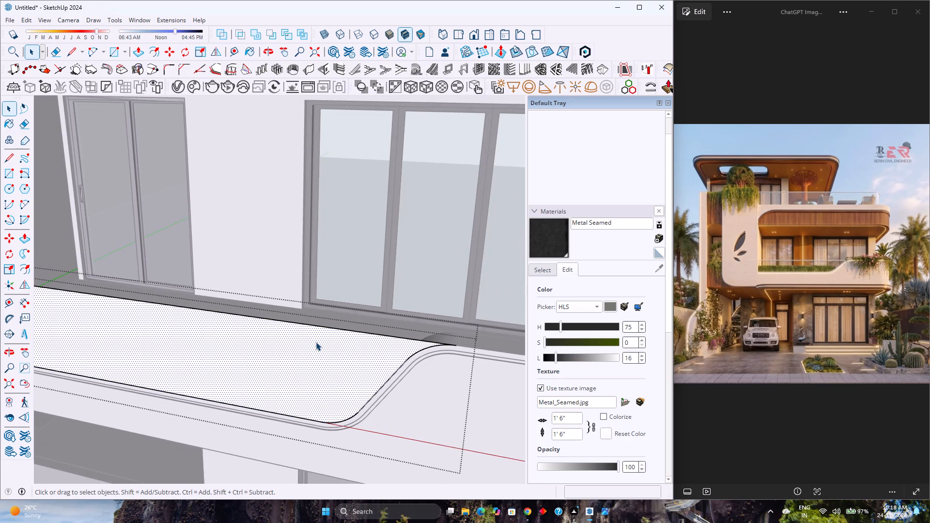
right_click(316, 342)
double_click(274, 343)
click(274, 343)
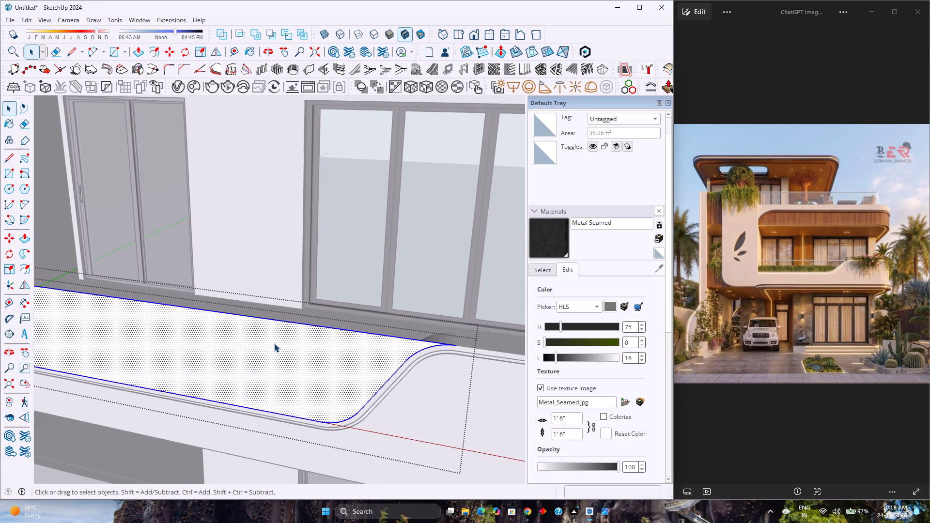
click(151, 50)
click(238, 316)
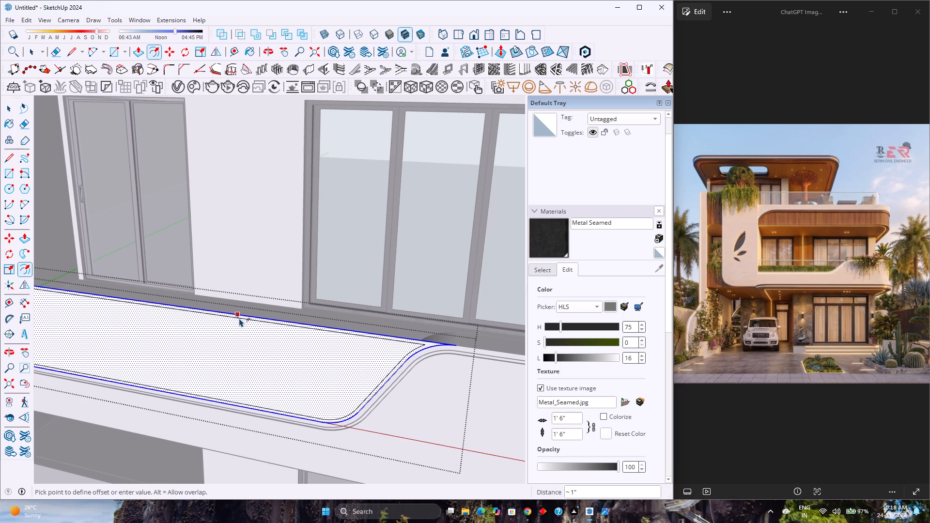
key(1)
key(Return)
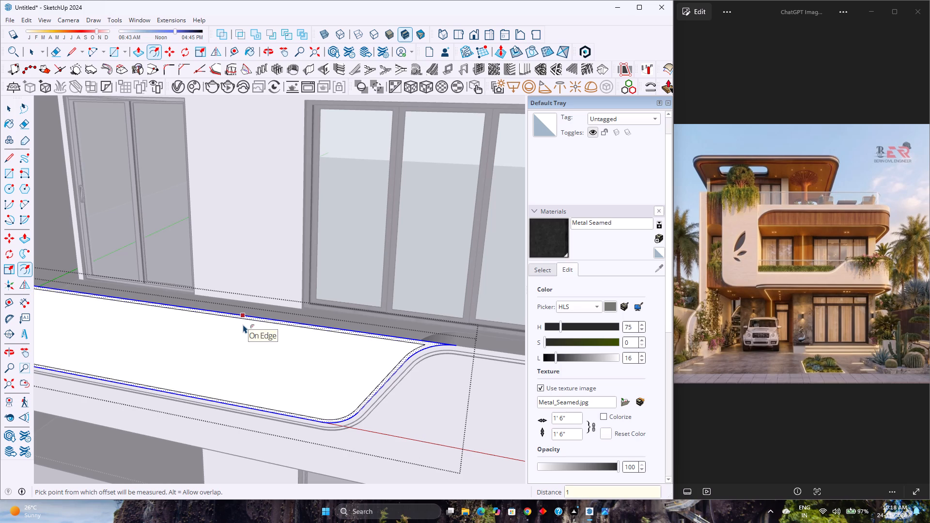
Offset the resulting inner face inward by another 1".
key(Escape)
click(246, 329)
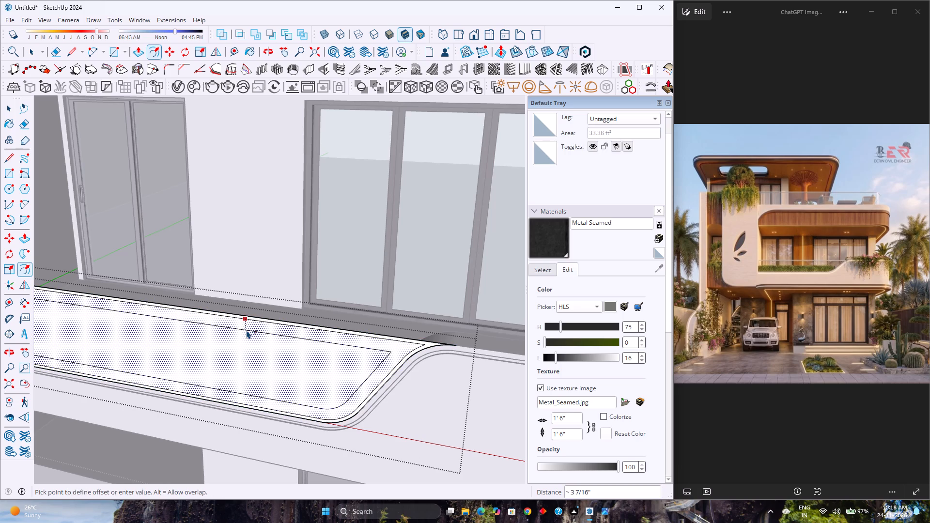
key(1)
key(Return)
key(space)
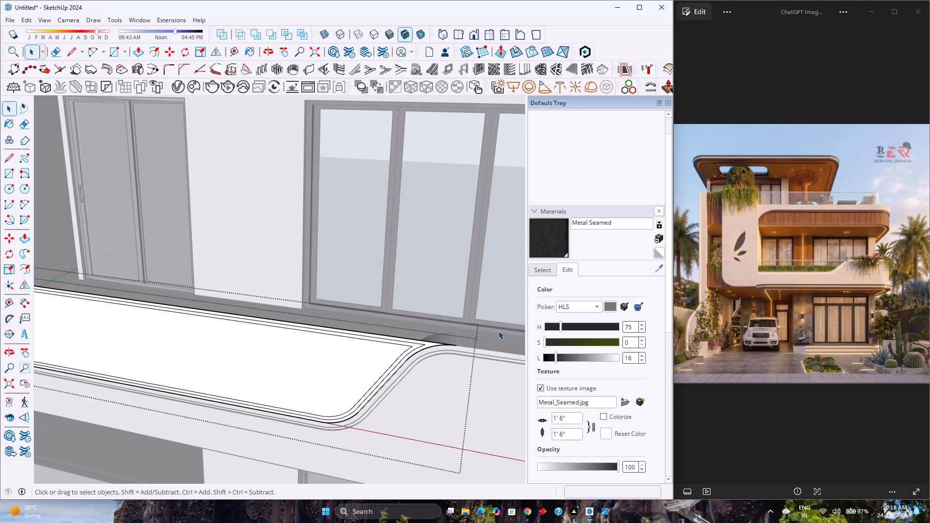
Delete the first offset outline's long upper edge and its remaining curved part between the outer edge and the innermost outline.
scroll(423, 342, up, 2)
click(423, 344)
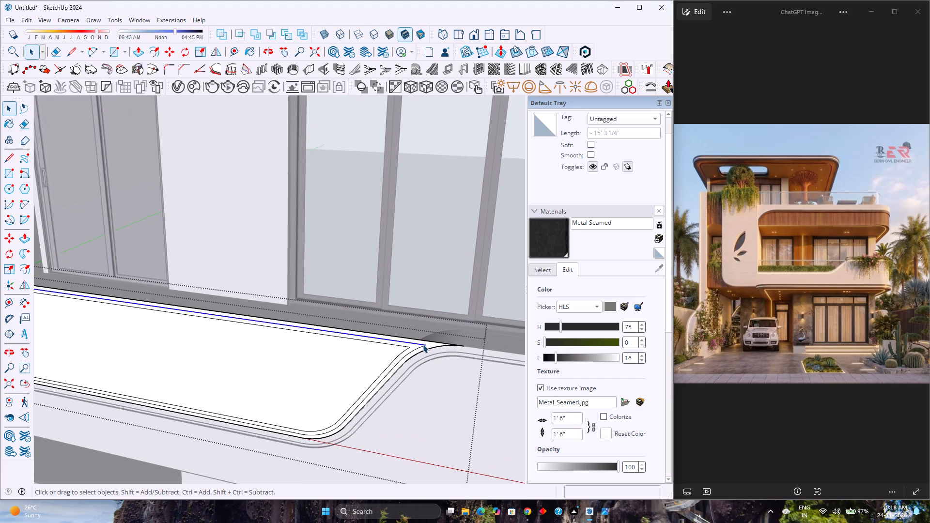
key(Delete)
click(423, 346)
double_click(423, 346)
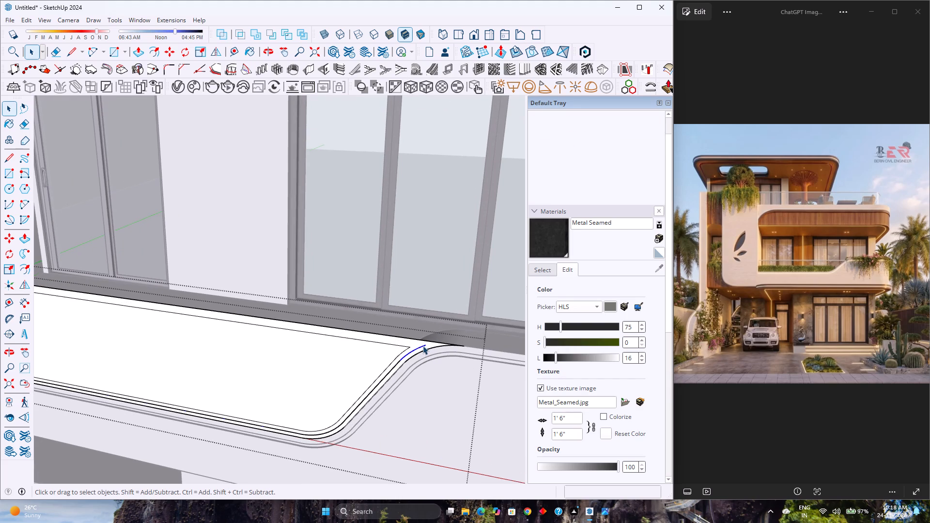
double_click(423, 346)
key(Delete)
Push/Pull the border strip around the infill face by 2" to form a raised frame.
scroll(423, 346, down, 3)
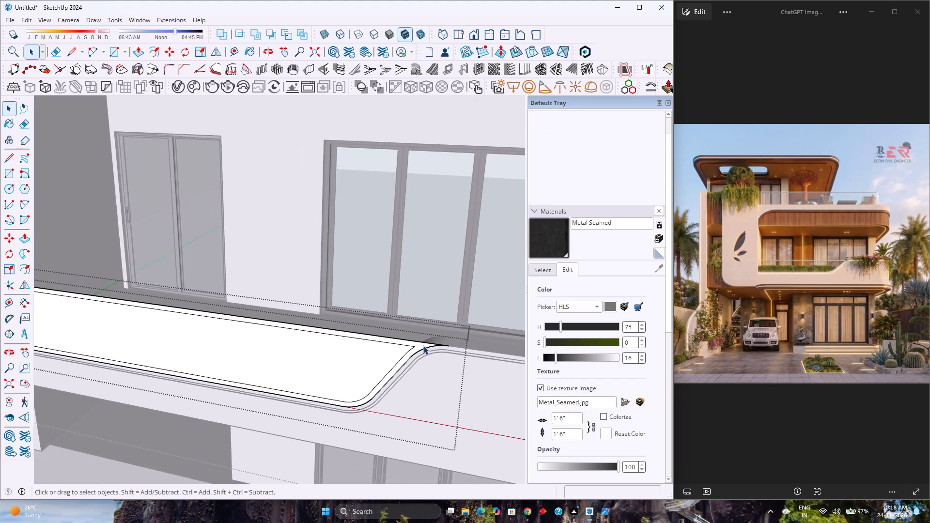
scroll(423, 346, down, 7)
scroll(370, 363, up, 4)
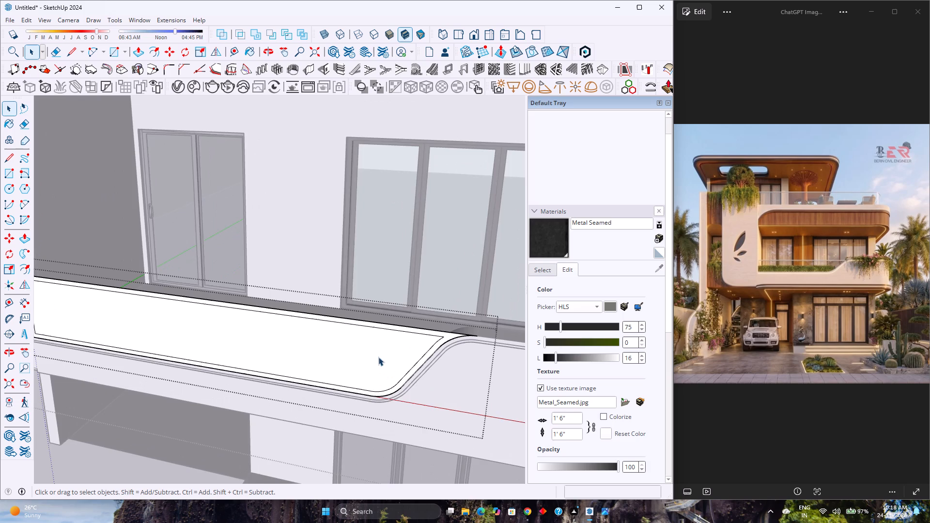
scroll(502, 343, up, 2)
scroll(407, 383, up, 4)
middle_drag(405, 384, 223, 434)
scroll(273, 411, down, 3)
middle_drag(307, 404, 308, 404)
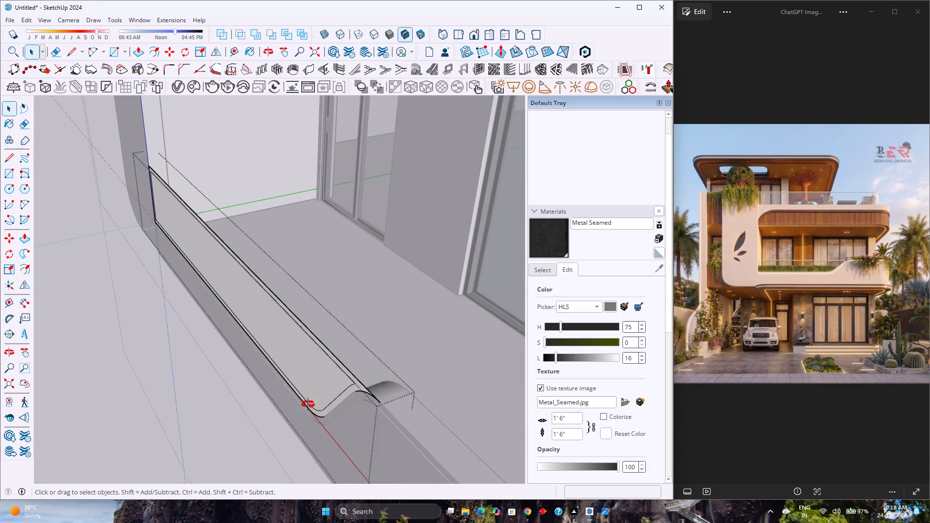
middle_drag(308, 404, 362, 402)
scroll(369, 404, up, 4)
key(p)
click(398, 355)
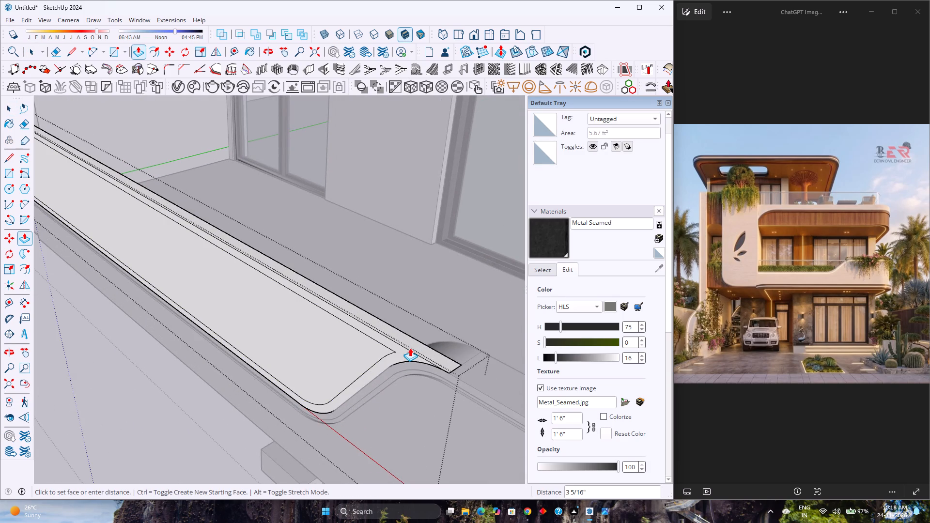
key(2)
key(Return)
key(space)
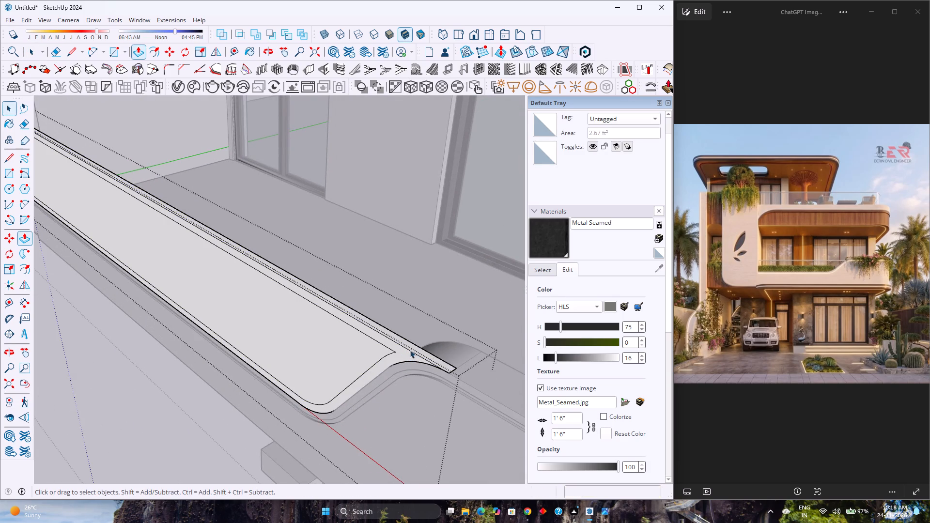
Make the inner face enclosed by the frame, with its edges, a separate group.
scroll(305, 357, down, 1)
double_click(305, 357)
right_click(305, 357)
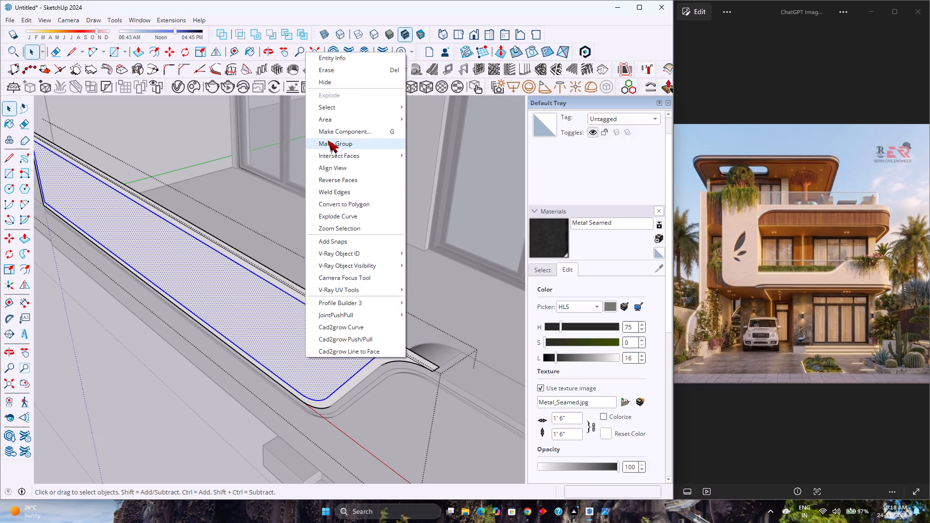
click(332, 150)
click(334, 142)
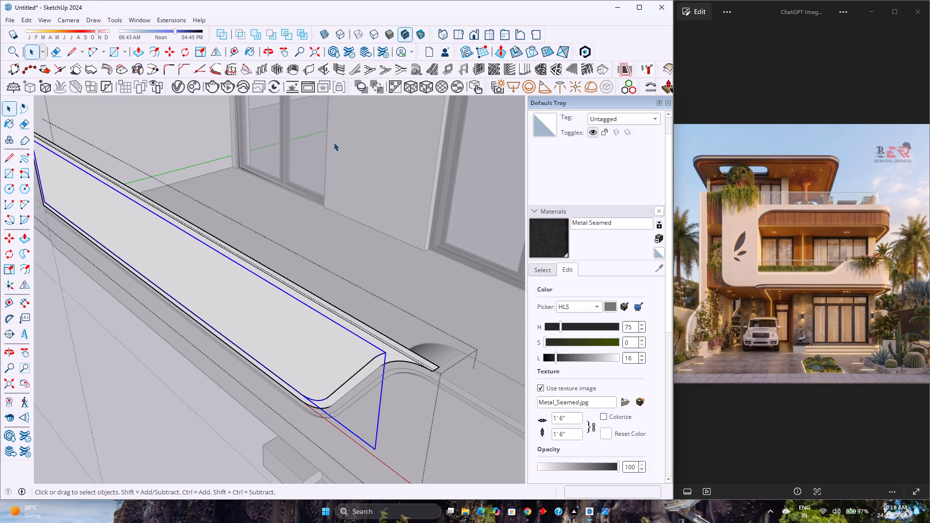
click(293, 363)
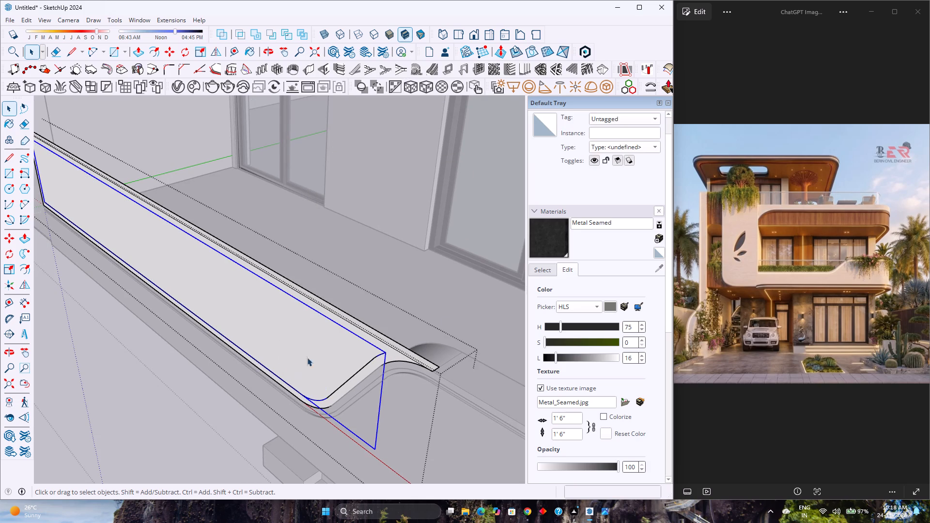
Paint the pane group inside the raised frame with Translucent Glass Blue from the Glass and Mirrors collection.
click(543, 269)
click(595, 283)
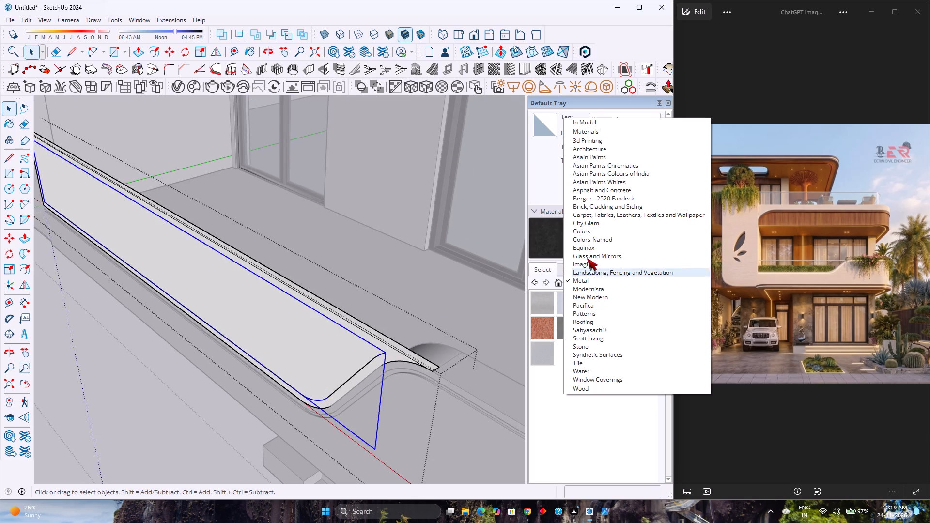
click(591, 124)
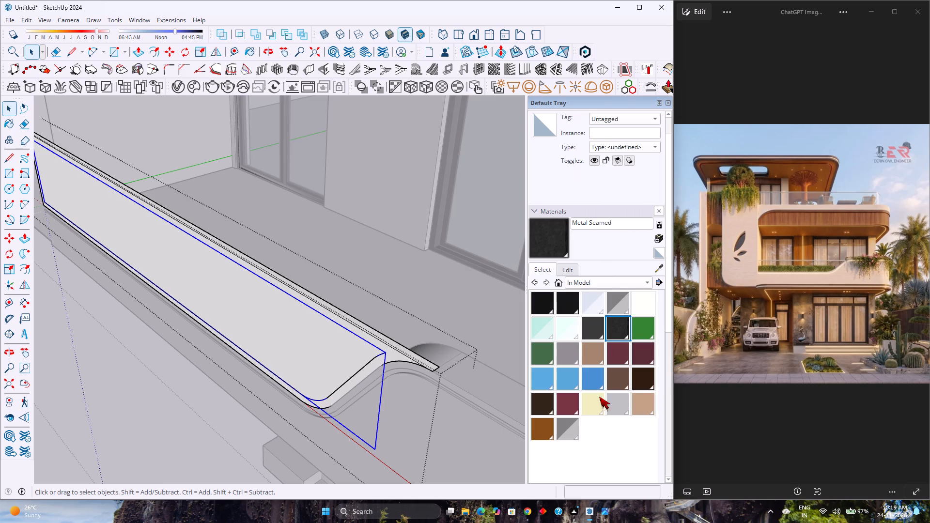
click(574, 428)
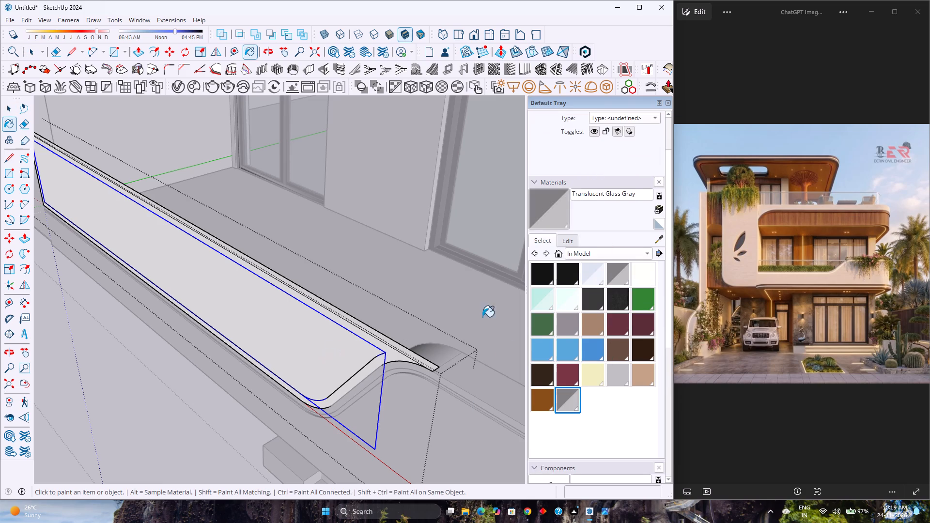
click(596, 251)
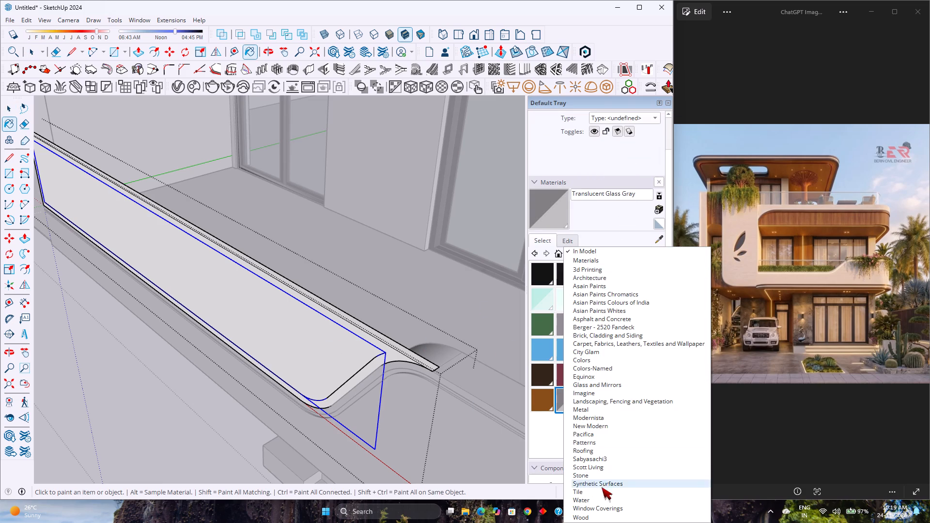
click(590, 384)
click(615, 273)
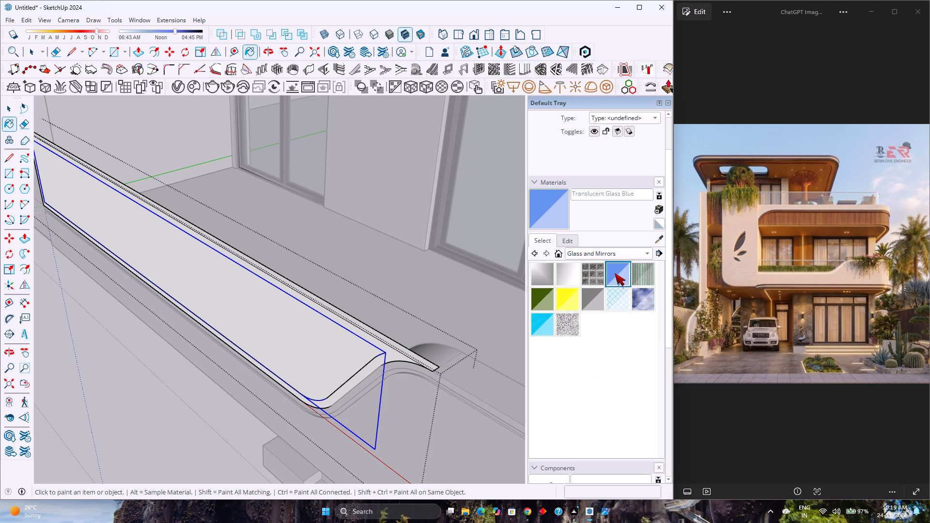
click(351, 361)
Soften the Translucent Glass Blue material by setting its saturation to 40 and lightness to 84.
click(562, 238)
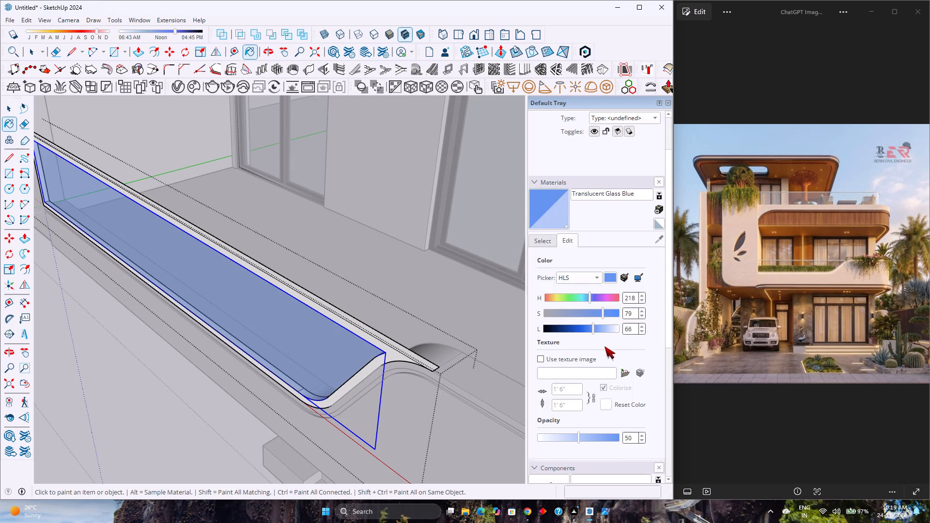
drag(590, 328, 606, 332)
drag(601, 314, 582, 314)
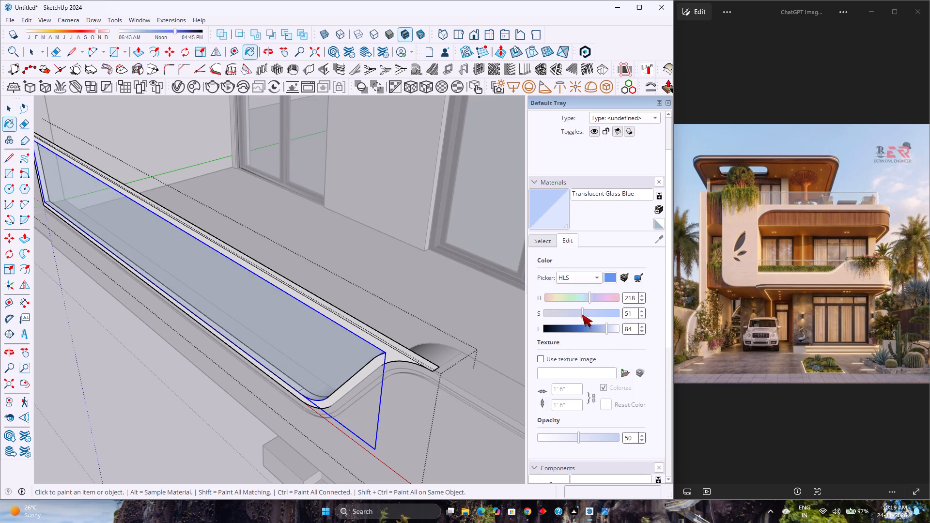
drag(582, 314, 574, 318)
click(312, 339)
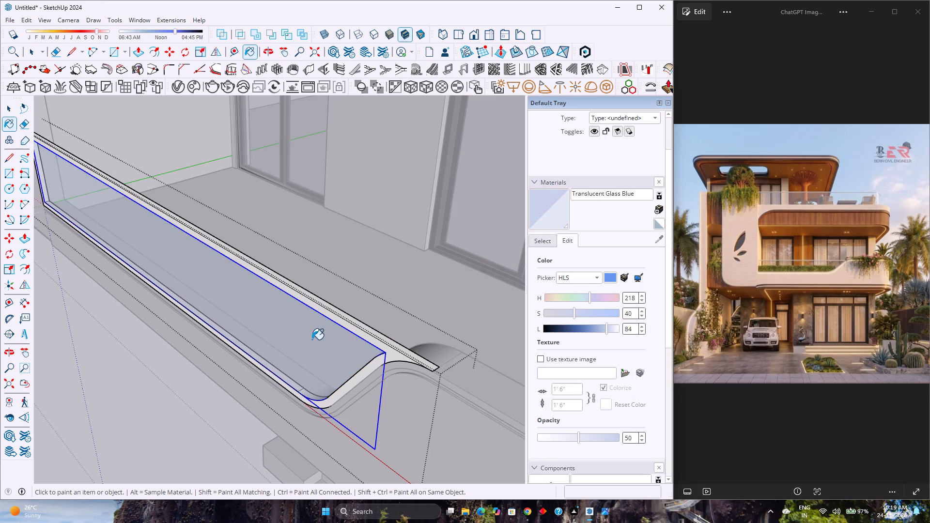
Push/Pull the glass face inside its group by 12 mm to give the pane thickness.
key(space)
double_click(312, 339)
key(p)
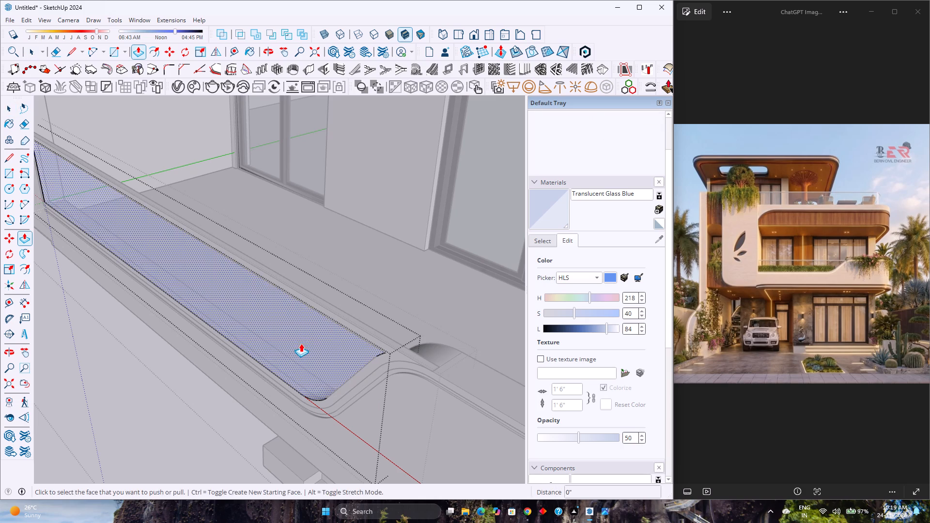
click(301, 343)
text(12)
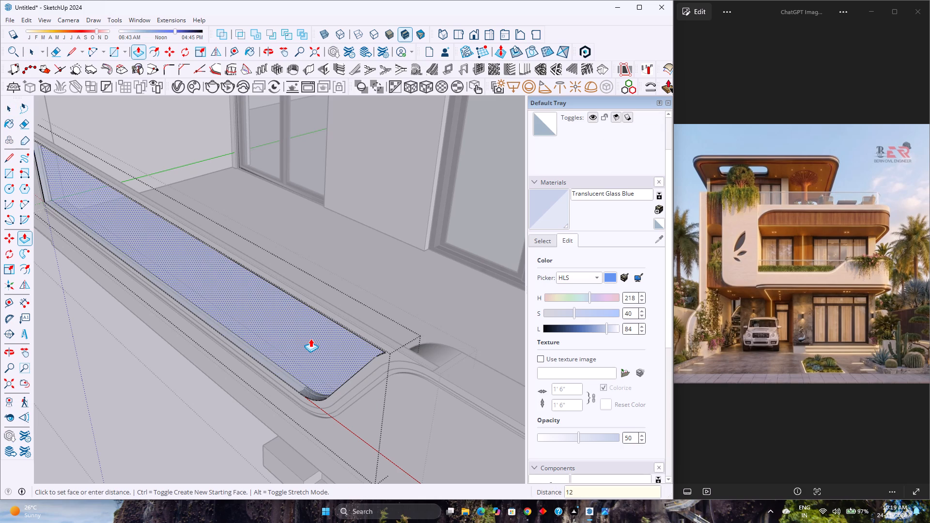
text(mm)
key(Return)
key(space)
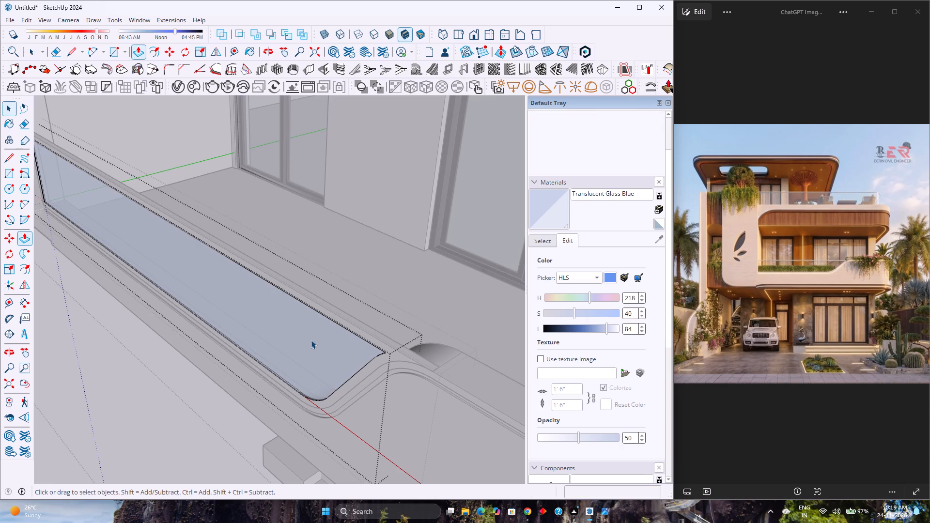
key(Escape)
Move the glass pane 0.75" inward from the frame's front face, along the frame depth.
click(311, 340)
scroll(294, 374, up, 6)
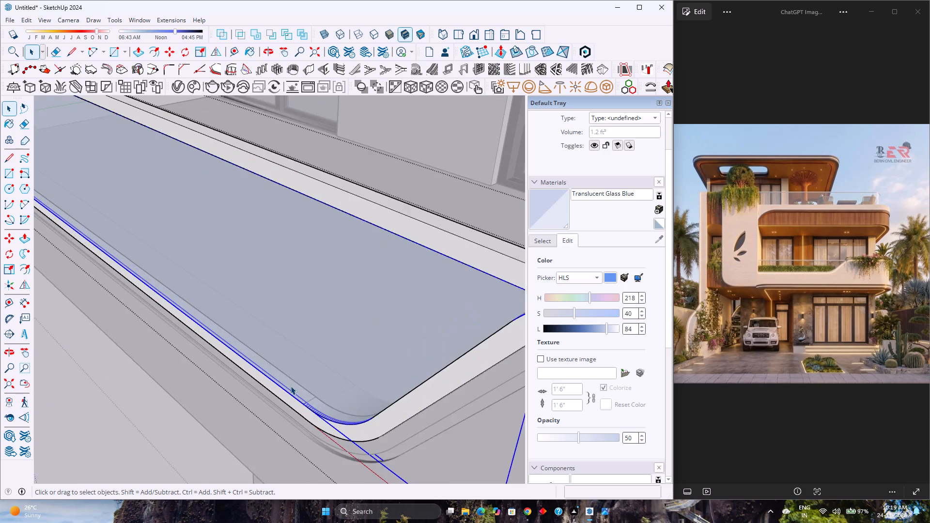
scroll(291, 386, up, 2)
scroll(291, 386, down, 10)
key(m)
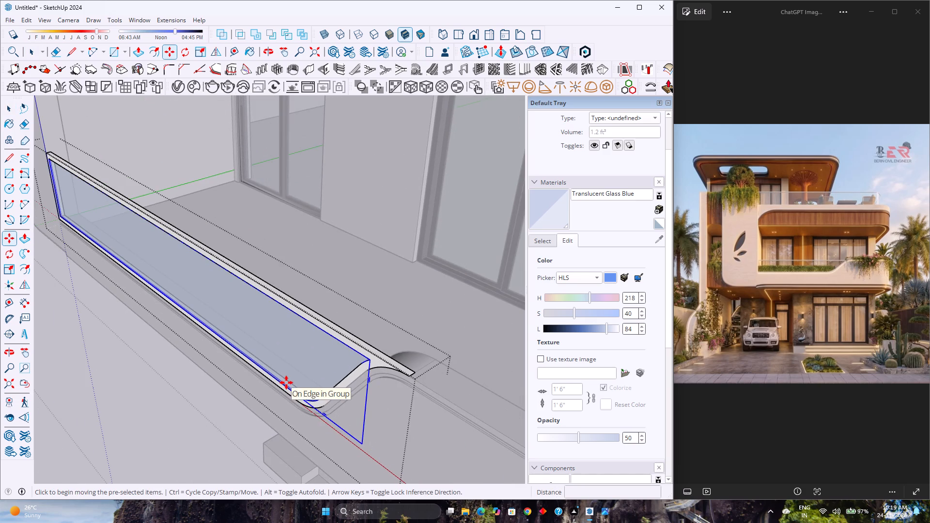
scroll(286, 383, down, 8)
scroll(134, 268, up, 8)
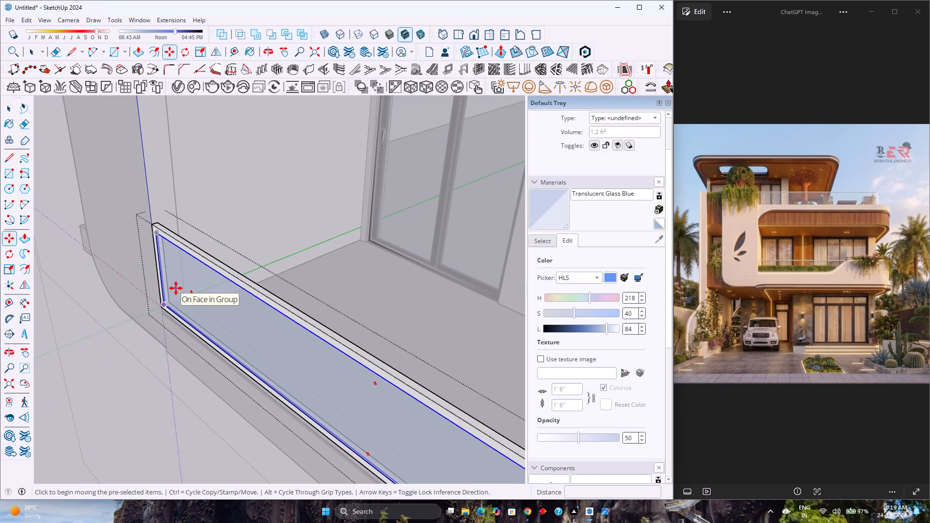
scroll(176, 288, up, 4)
scroll(176, 288, down, 3)
scroll(176, 288, up, 3)
scroll(176, 288, down, 3)
scroll(176, 288, up, 3)
scroll(176, 288, down, 1)
scroll(176, 288, up, 1)
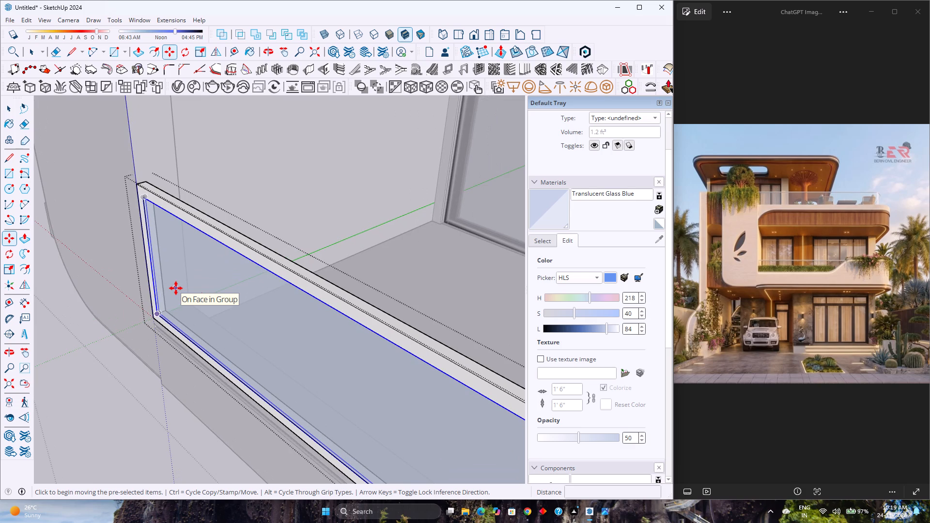
scroll(170, 324, up, 19)
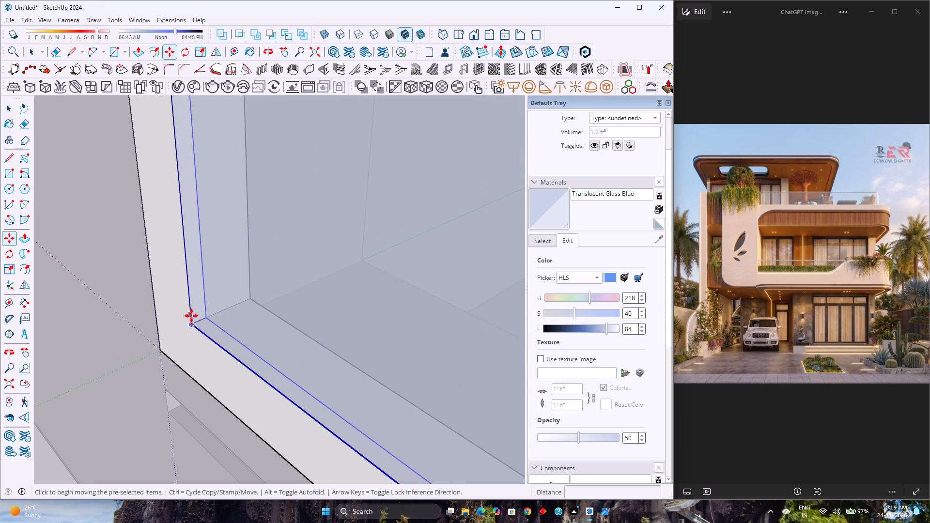
click(191, 327)
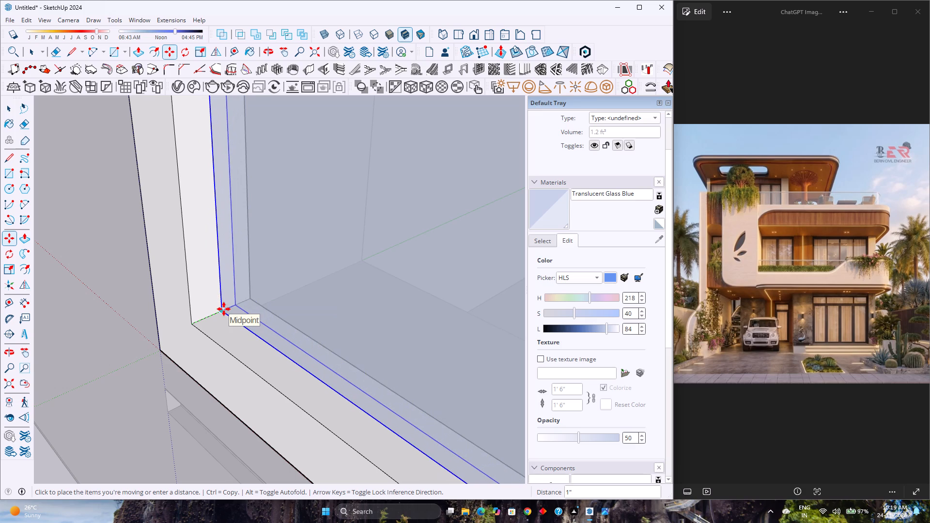
text(0.)
text(75)
key(Return)
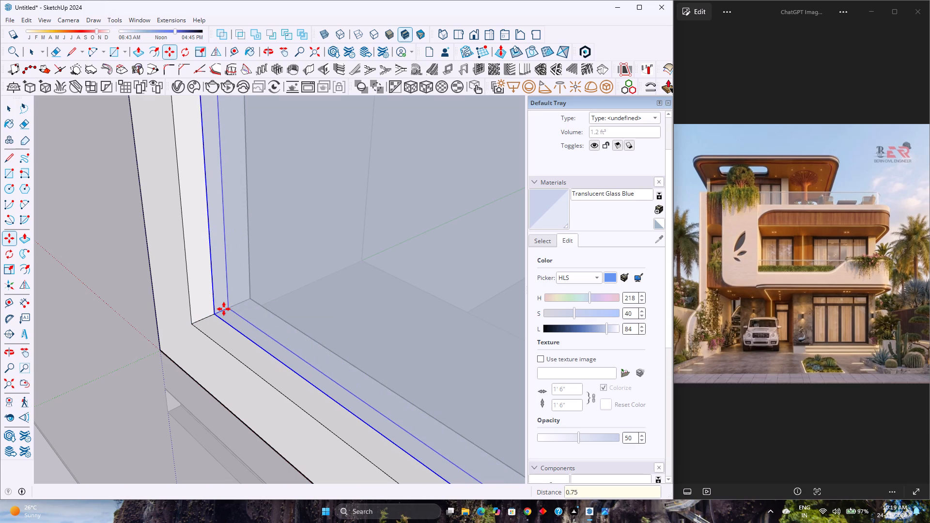
key(space)
scroll(261, 320, down, 14)
key(Escape)
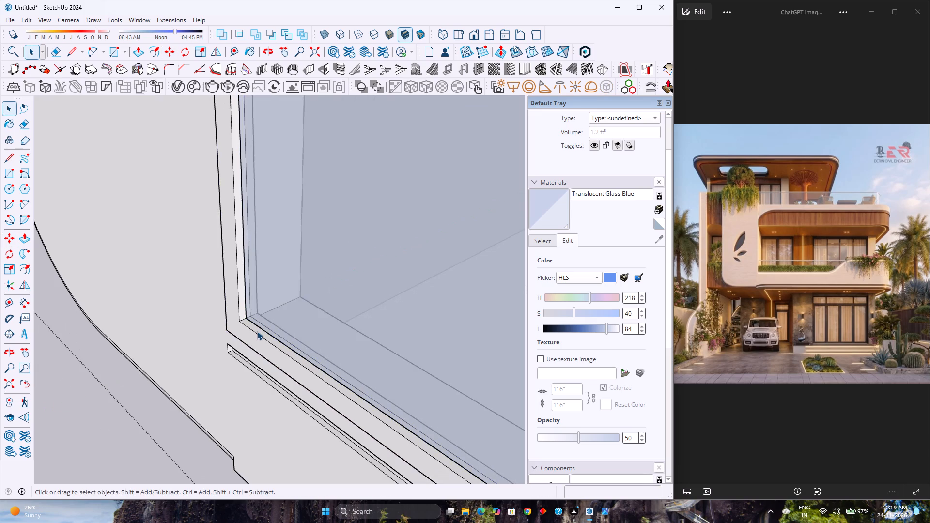
Move the whole framed glass railing 3" inward from the outer face of the balcony band.
click(258, 339)
key(m)
scroll(231, 327, up, 9)
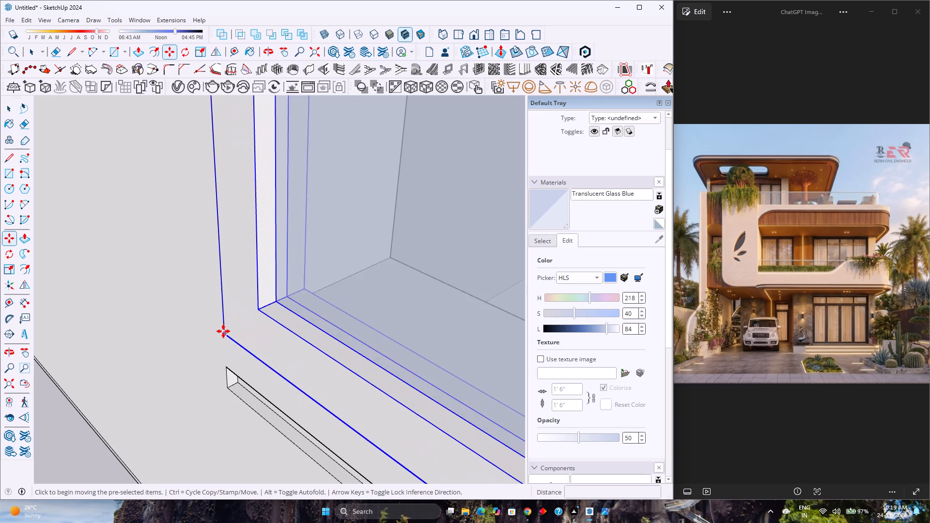
click(223, 331)
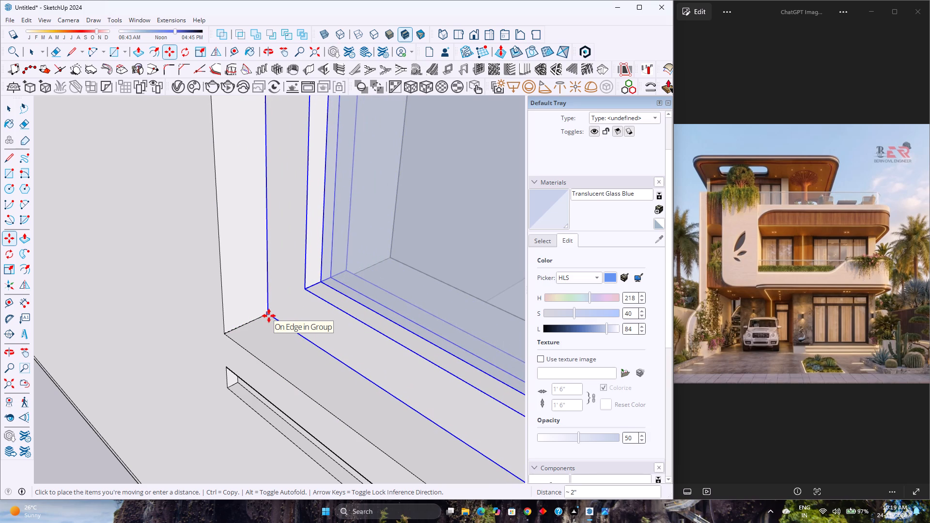
key(3)
key(Return)
scroll(205, 327, down, 4)
middle_drag(228, 321, 122, 353)
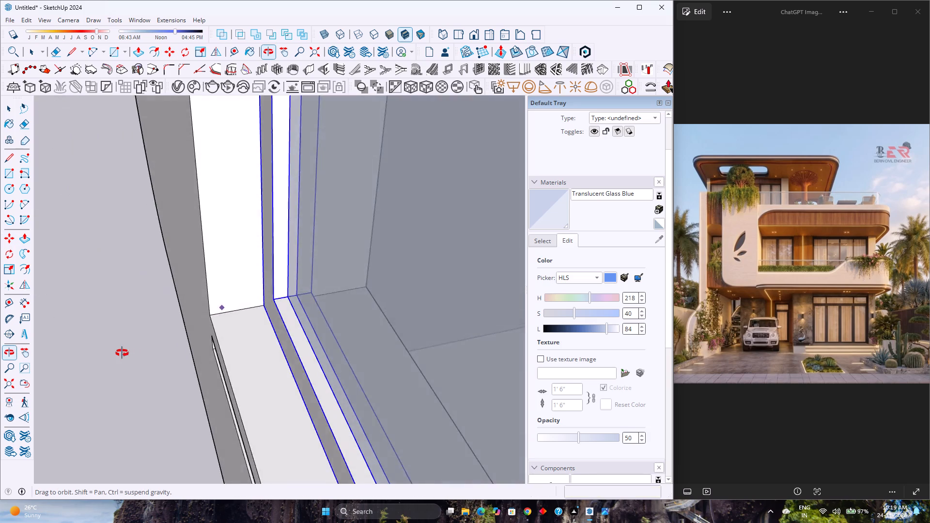
middle_drag(122, 353, 271, 354)
scroll(219, 342, down, 4)
key(space)
scroll(214, 337, down, 10)
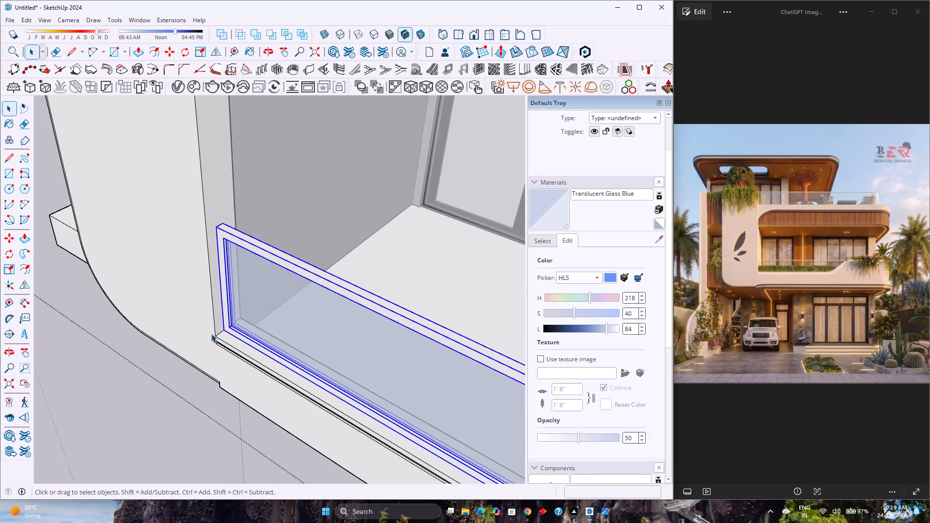
Inspect how the framed glass railing sits in the balcony band, especially at its curved end.
scroll(211, 334, down, 14)
middle_drag(211, 336, 213, 263)
scroll(222, 263, down, 3)
click(182, 376)
middle_drag(180, 364, 304, 293)
middle_click(304, 293)
scroll(304, 293, up, 3)
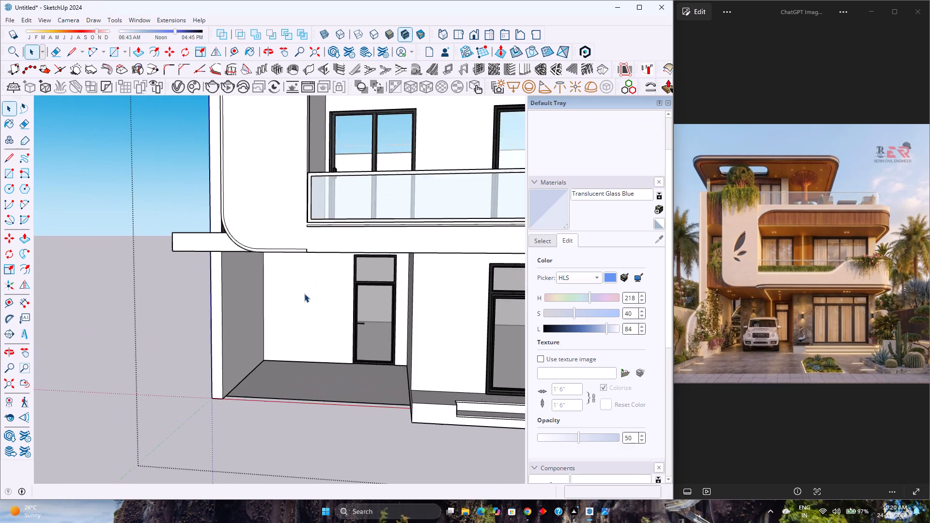
scroll(308, 289, up, 3)
shift+middle_drag(319, 276, 147, 390)
scroll(215, 348, down, 2)
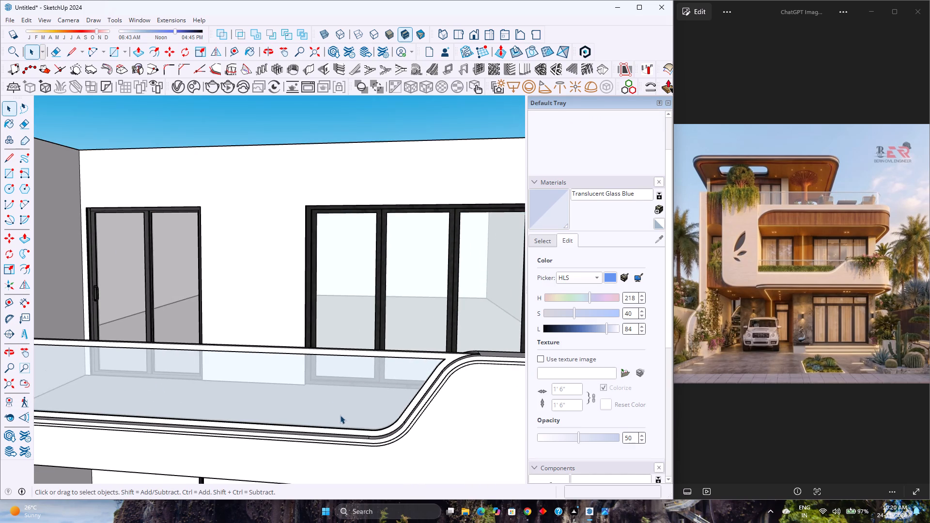
scroll(341, 421, up, 6)
scroll(349, 426, down, 7)
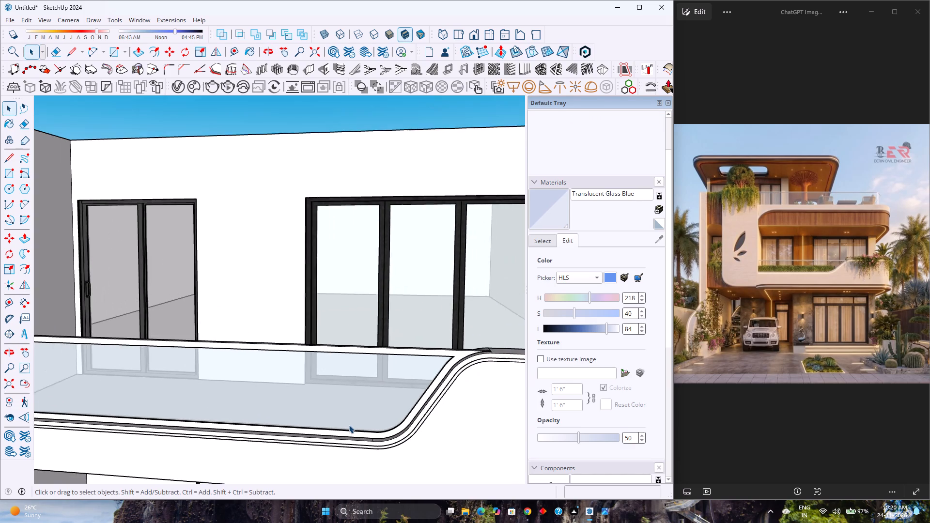
scroll(349, 425, up, 2)
middle_drag(349, 425, 550, 398)
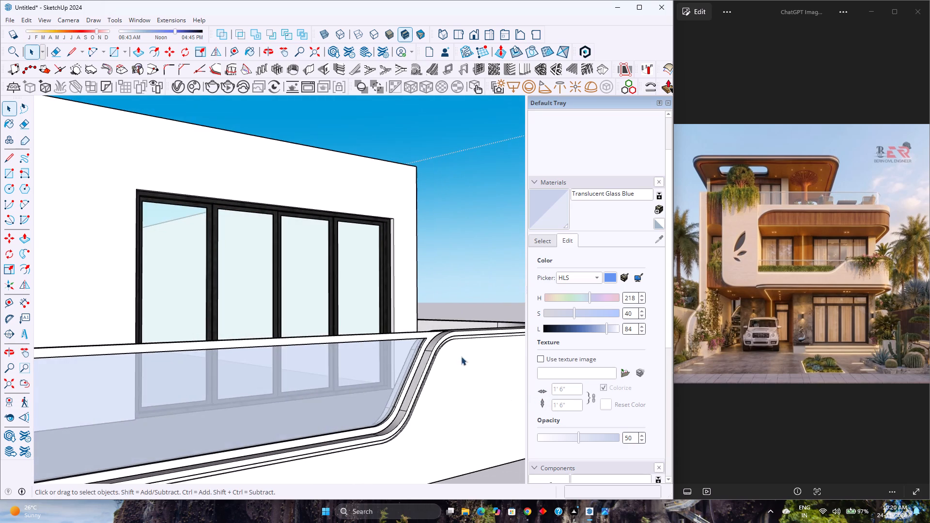
scroll(439, 342, up, 18)
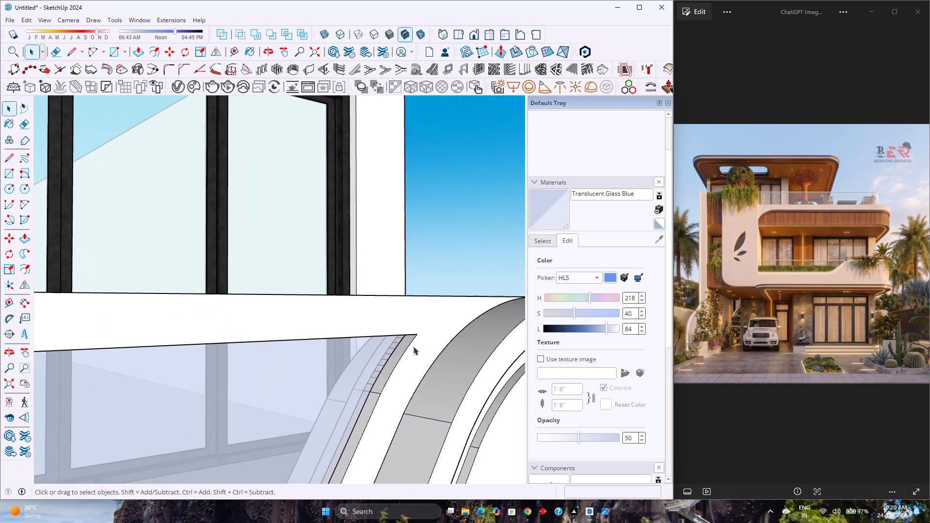
scroll(395, 367, up, 4)
scroll(391, 368, down, 17)
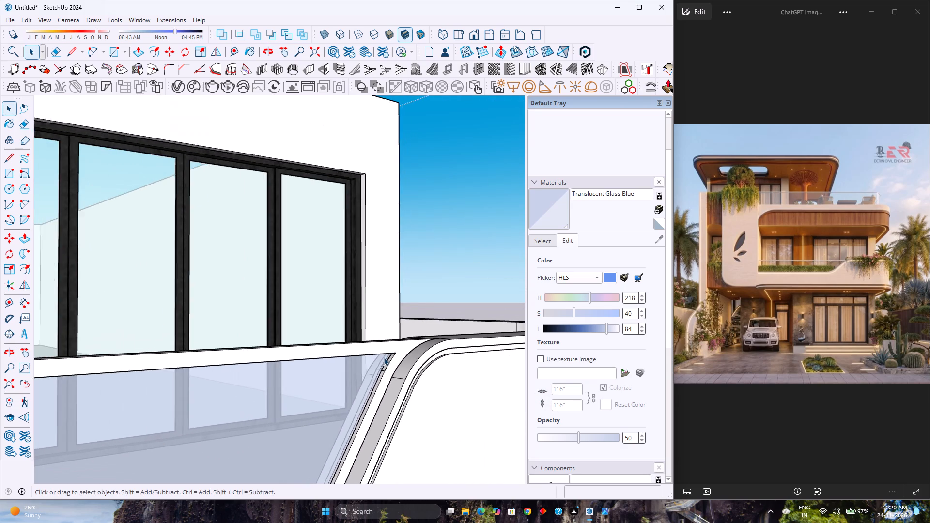
scroll(384, 357, down, 18)
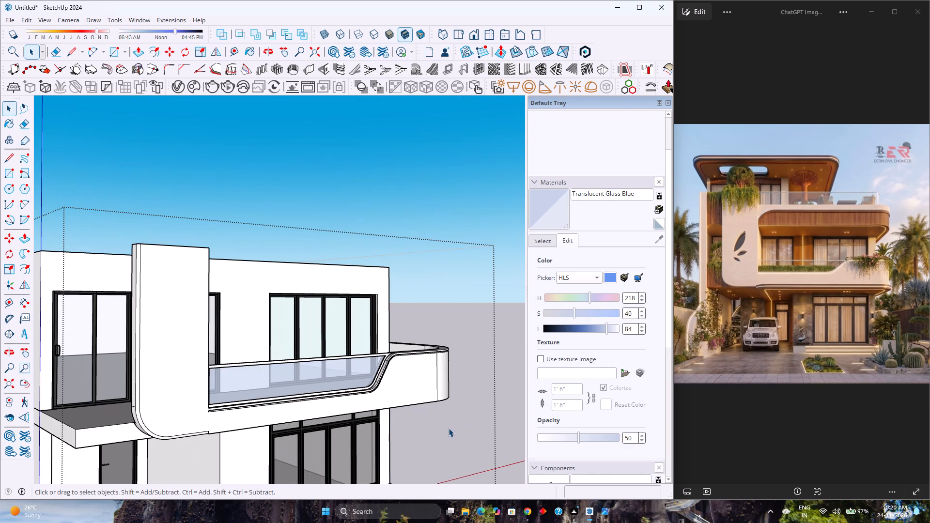
Review the whole house front with the glass railing in place from several angles.
click(447, 426)
middle_drag(444, 423, 279, 428)
scroll(333, 397, down, 5)
scroll(167, 392, up, 2)
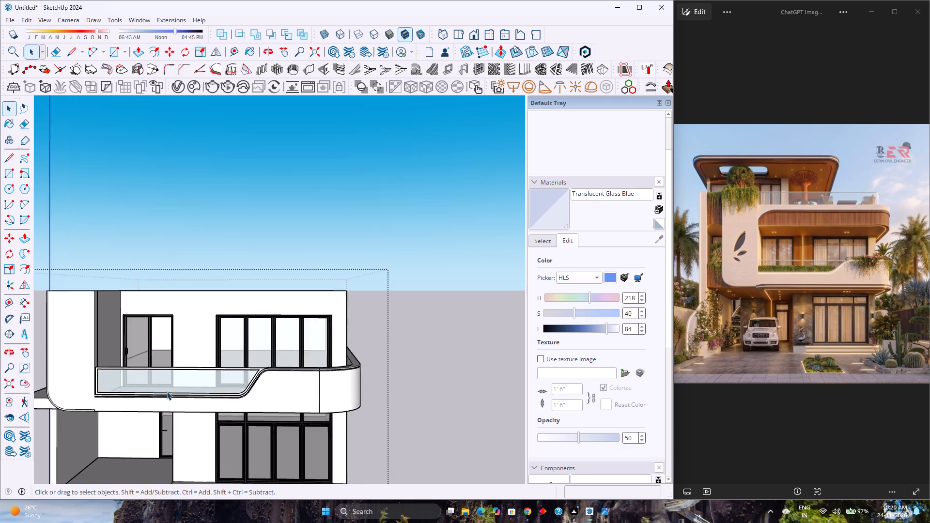
scroll(167, 391, up, 1)
middle_drag(167, 391, 288, 316)
scroll(294, 320, up, 1)
scroll(294, 320, down, 7)
middle_drag(344, 309, 230, 333)
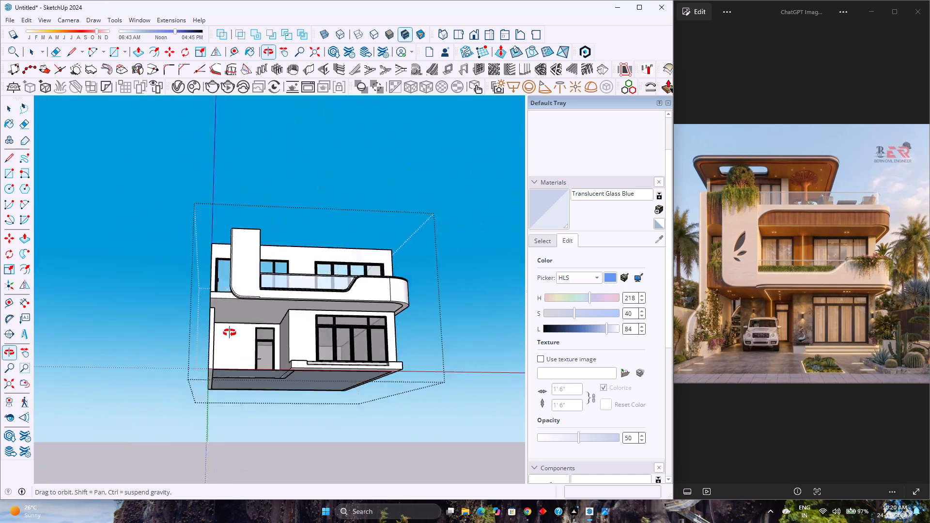
middle_drag(230, 333, 200, 342)
scroll(251, 262, up, 4)
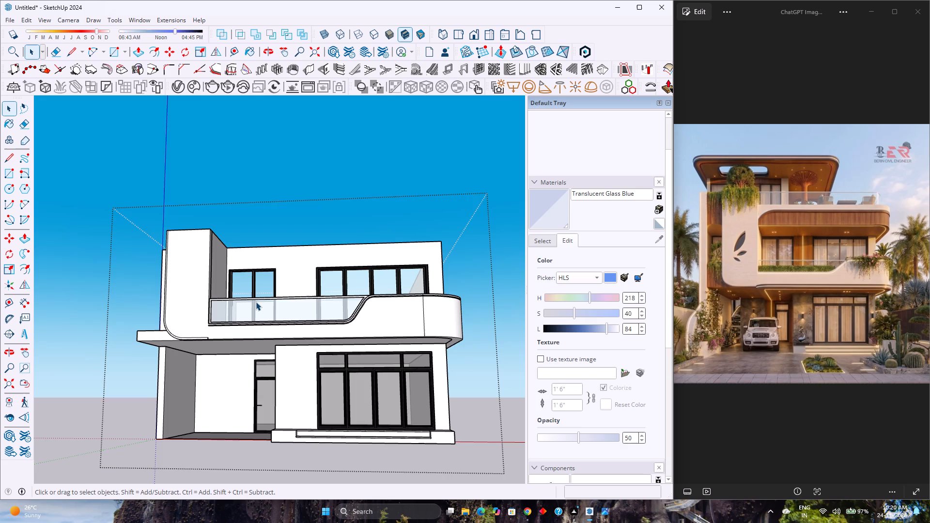
scroll(256, 302, up, 4)
scroll(256, 302, down, 4)
scroll(256, 302, up, 2)
scroll(255, 302, down, 1)
scroll(255, 302, up, 3)
scroll(255, 302, down, 2)
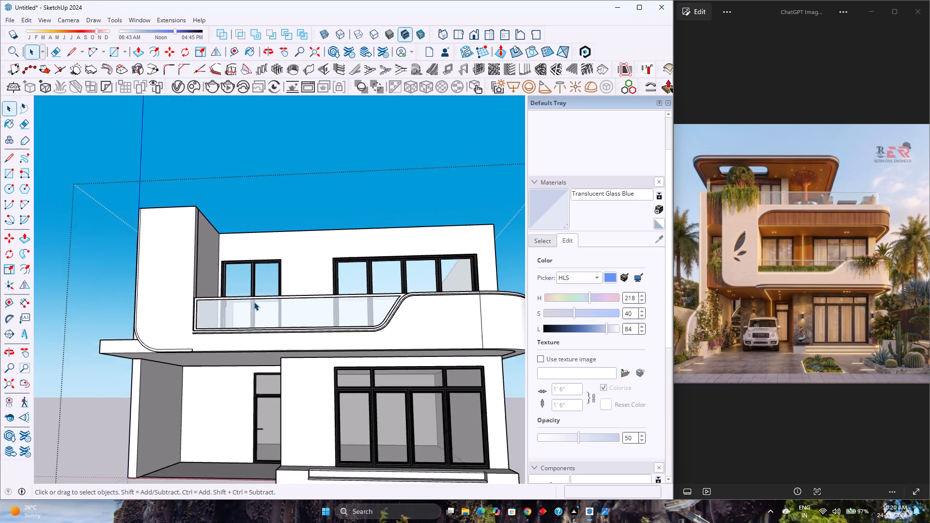
scroll(254, 302, up, 3)
scroll(254, 302, down, 2)
scroll(254, 302, up, 2)
scroll(251, 302, down, 8)
middle_drag(258, 287, 163, 383)
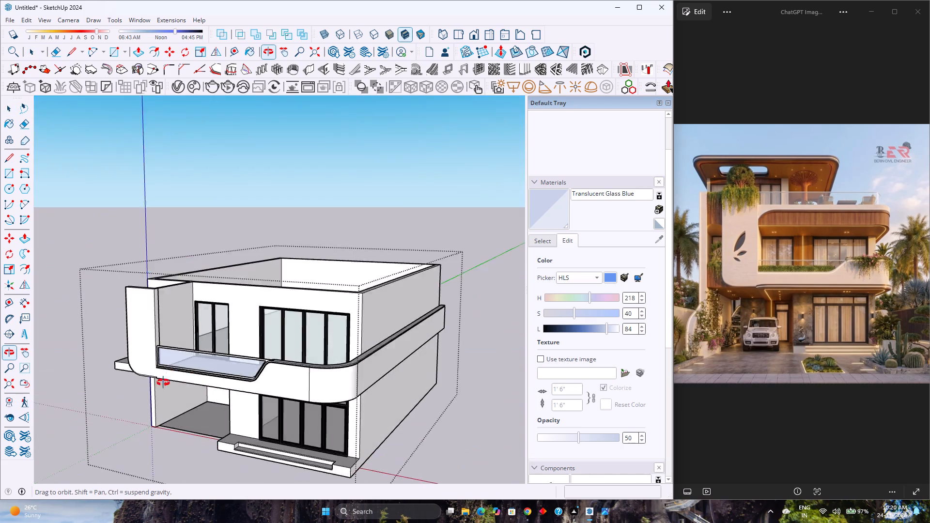
Examine the framed glass railing and the first-floor balcony band from a raised front view.
middle_drag(163, 383, 272, 433)
scroll(286, 425, up, 9)
scroll(286, 422, down, 4)
scroll(286, 422, up, 3)
scroll(285, 421, down, 3)
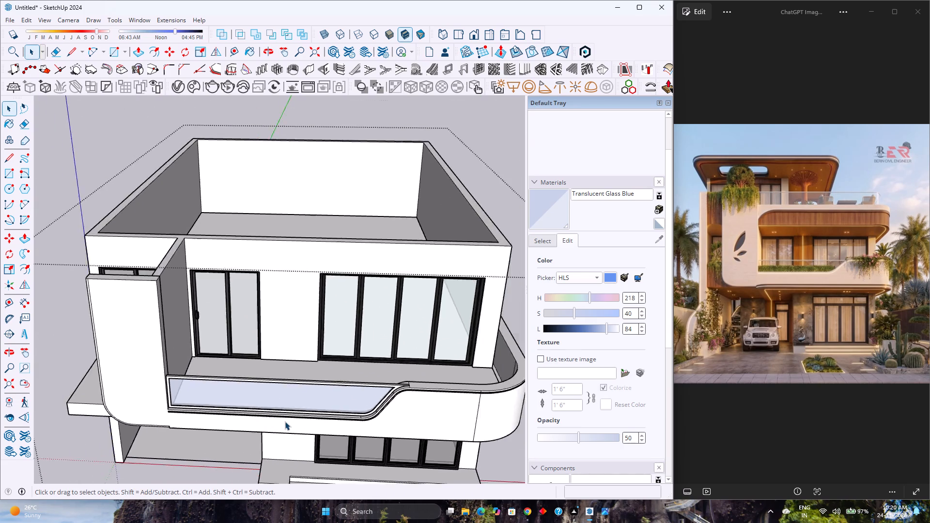
scroll(285, 421, up, 4)
scroll(284, 421, down, 5)
scroll(282, 420, up, 3)
scroll(282, 420, down, 3)
scroll(284, 417, up, 2)
scroll(288, 412, down, 5)
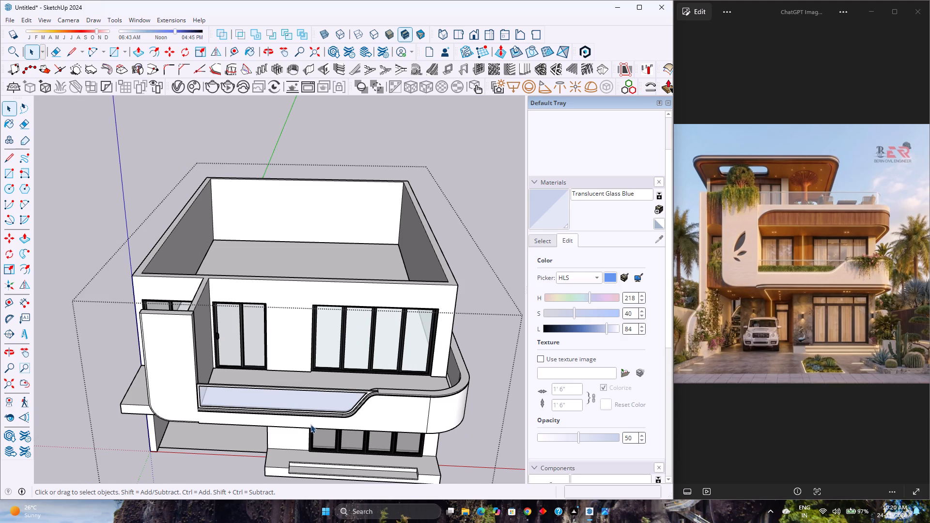
scroll(310, 424, down, 3)
scroll(310, 424, up, 3)
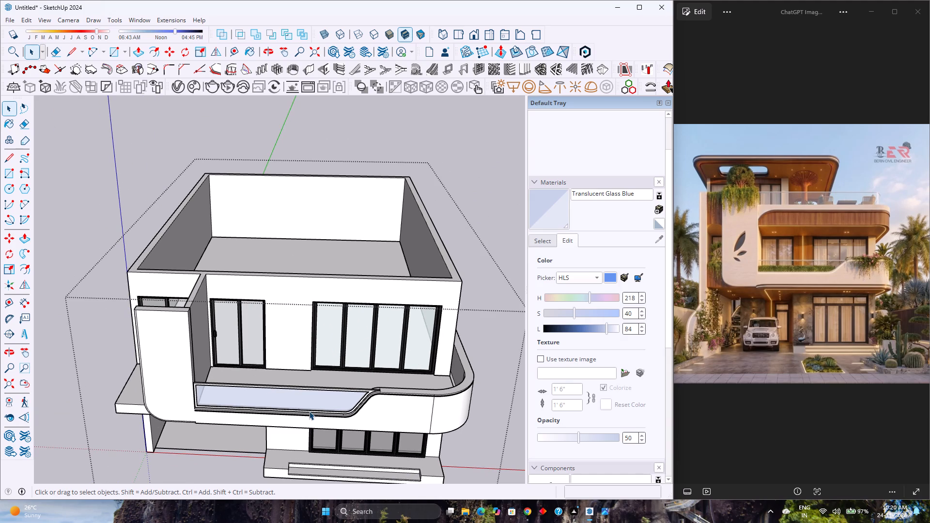
scroll(318, 411, up, 1)
scroll(318, 411, down, 4)
scroll(318, 411, up, 4)
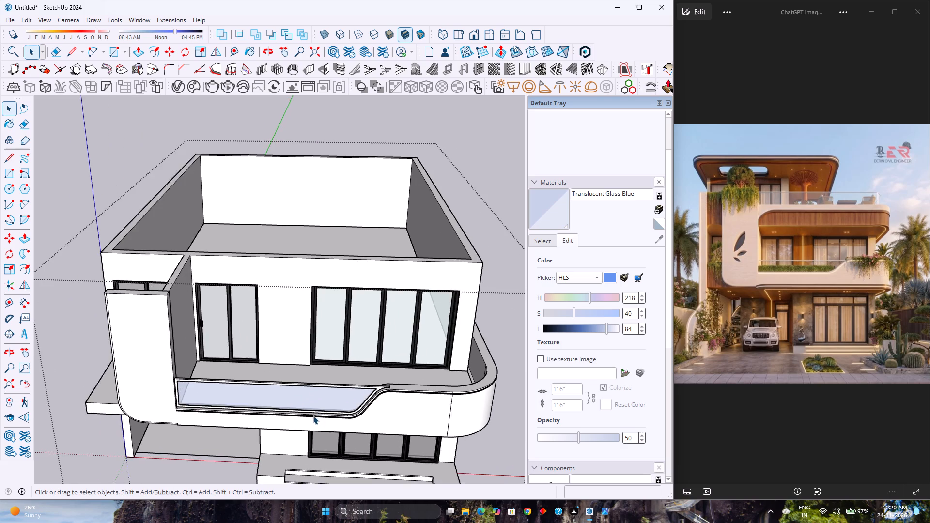
scroll(313, 415, up, 3)
scroll(312, 415, down, 2)
scroll(306, 419, up, 3)
scroll(306, 419, down, 4)
scroll(306, 419, up, 4)
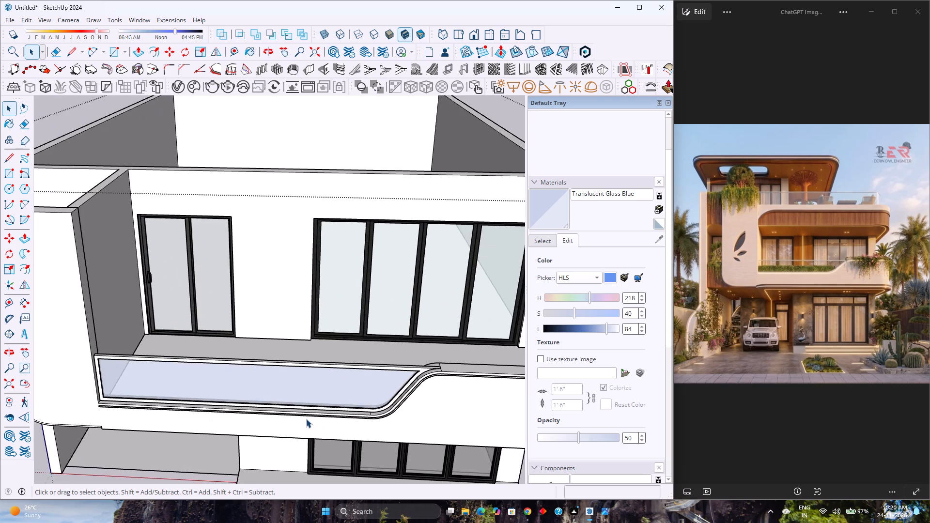
scroll(306, 419, down, 4)
scroll(306, 419, up, 4)
scroll(306, 419, down, 4)
scroll(306, 419, up, 4)
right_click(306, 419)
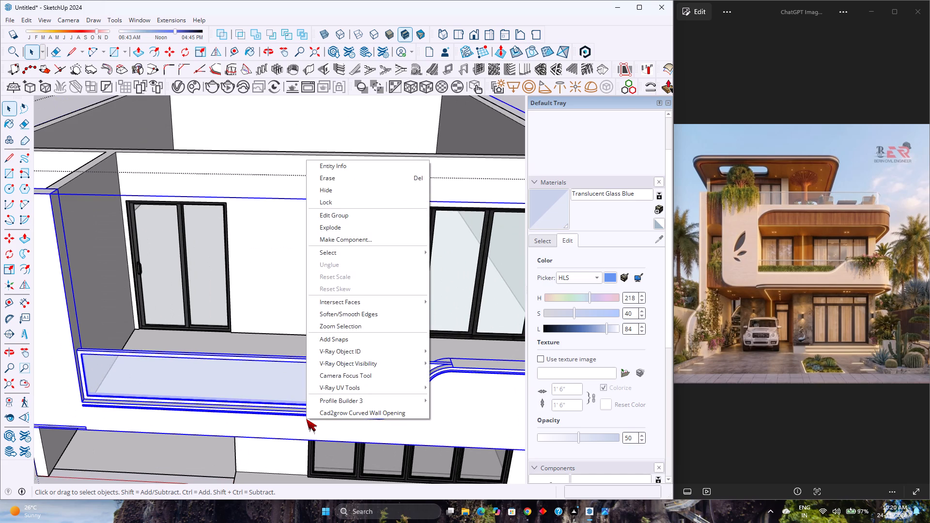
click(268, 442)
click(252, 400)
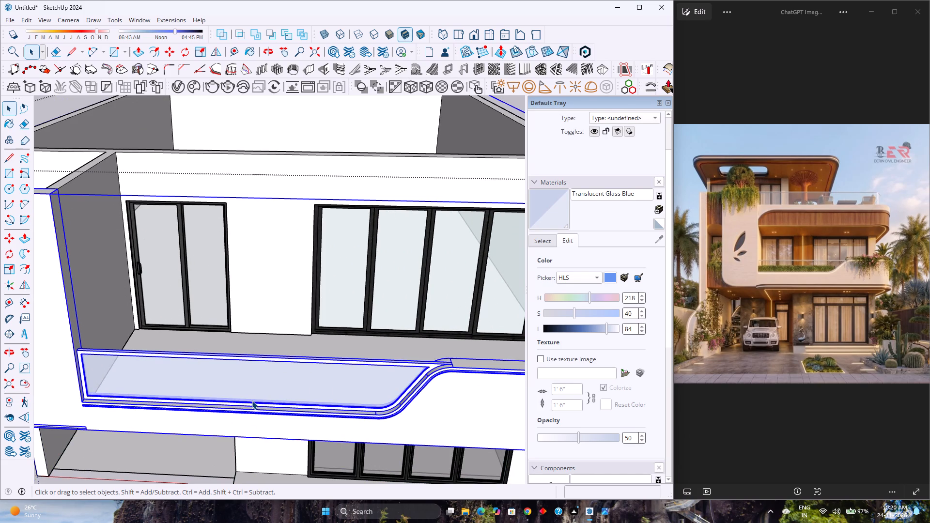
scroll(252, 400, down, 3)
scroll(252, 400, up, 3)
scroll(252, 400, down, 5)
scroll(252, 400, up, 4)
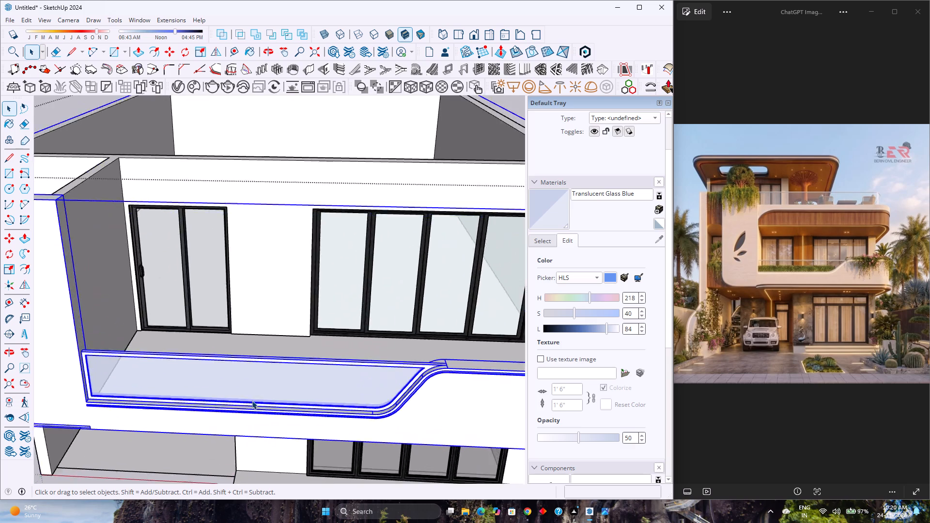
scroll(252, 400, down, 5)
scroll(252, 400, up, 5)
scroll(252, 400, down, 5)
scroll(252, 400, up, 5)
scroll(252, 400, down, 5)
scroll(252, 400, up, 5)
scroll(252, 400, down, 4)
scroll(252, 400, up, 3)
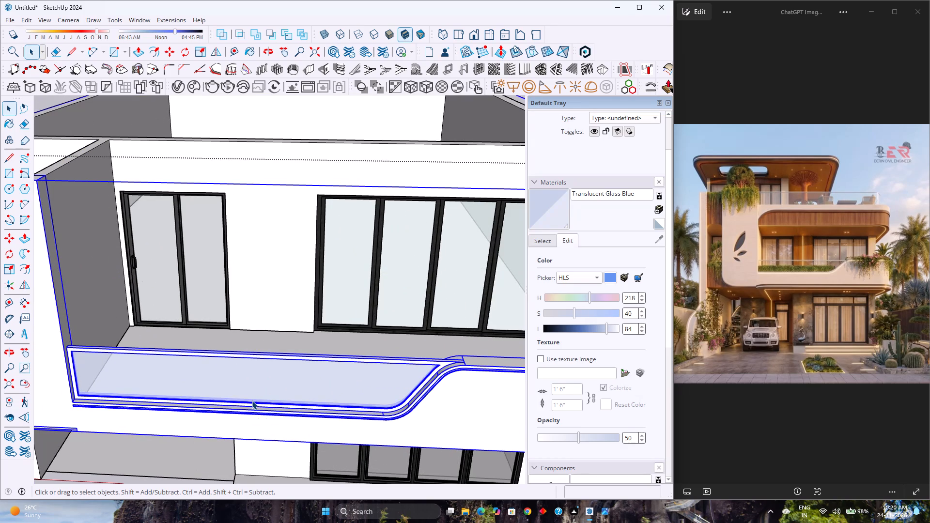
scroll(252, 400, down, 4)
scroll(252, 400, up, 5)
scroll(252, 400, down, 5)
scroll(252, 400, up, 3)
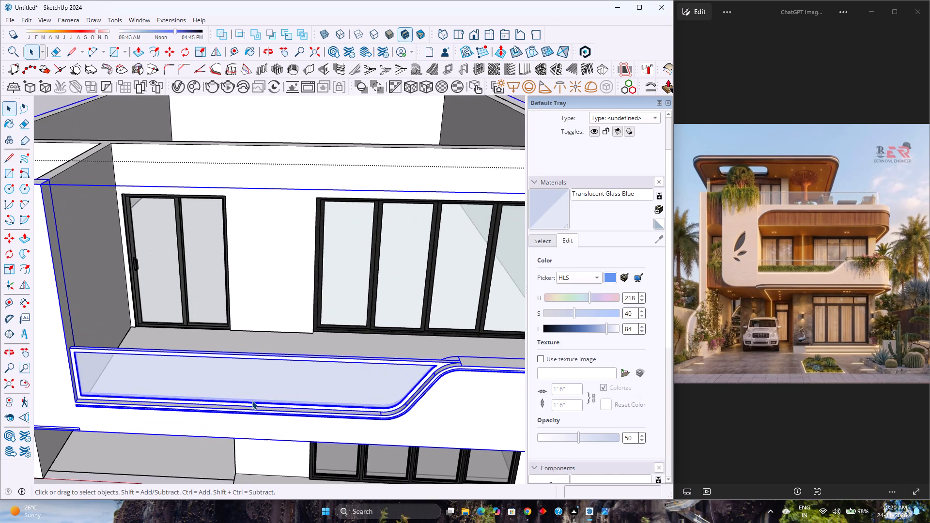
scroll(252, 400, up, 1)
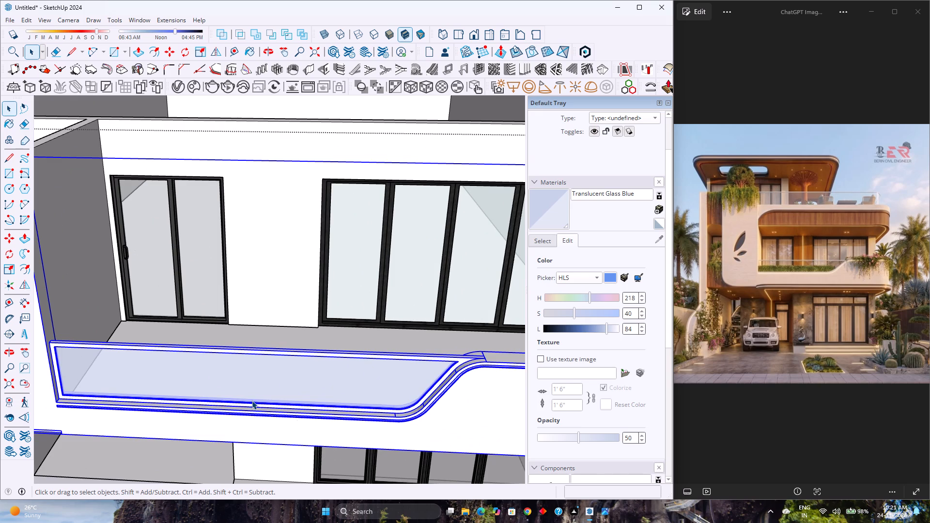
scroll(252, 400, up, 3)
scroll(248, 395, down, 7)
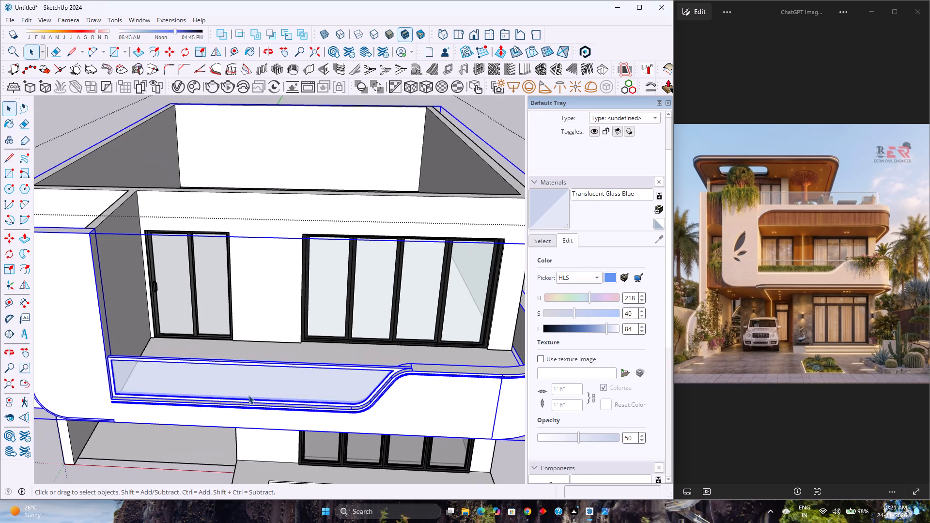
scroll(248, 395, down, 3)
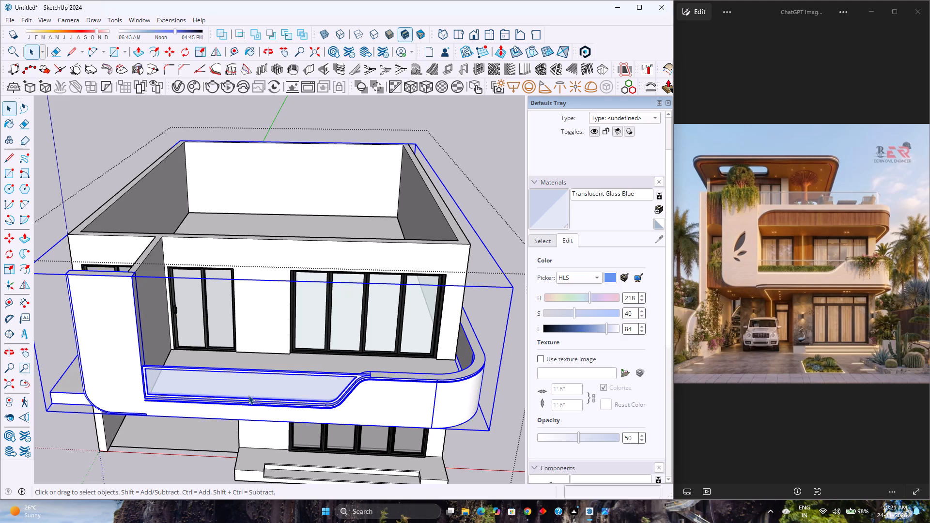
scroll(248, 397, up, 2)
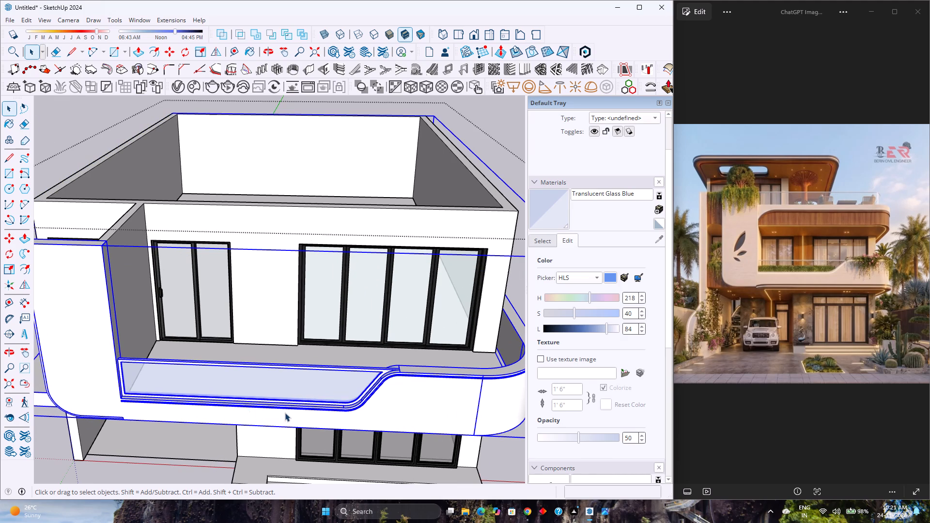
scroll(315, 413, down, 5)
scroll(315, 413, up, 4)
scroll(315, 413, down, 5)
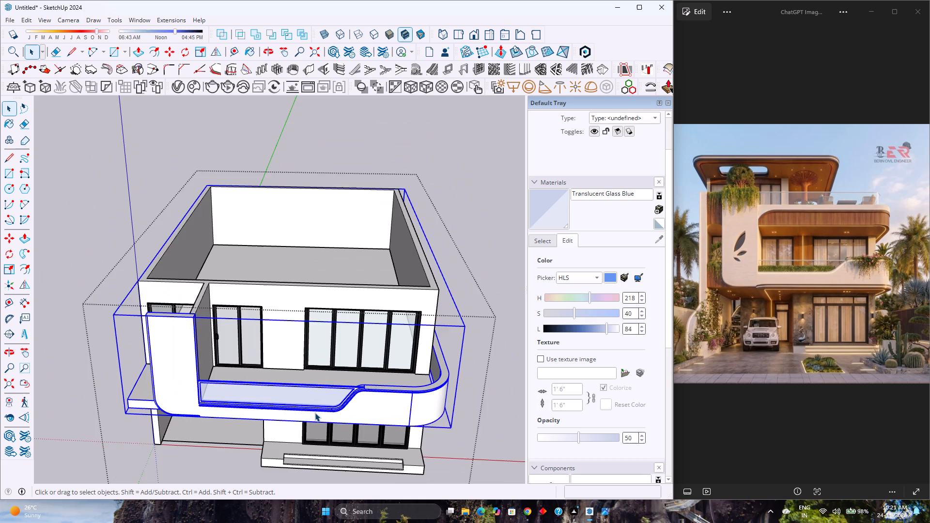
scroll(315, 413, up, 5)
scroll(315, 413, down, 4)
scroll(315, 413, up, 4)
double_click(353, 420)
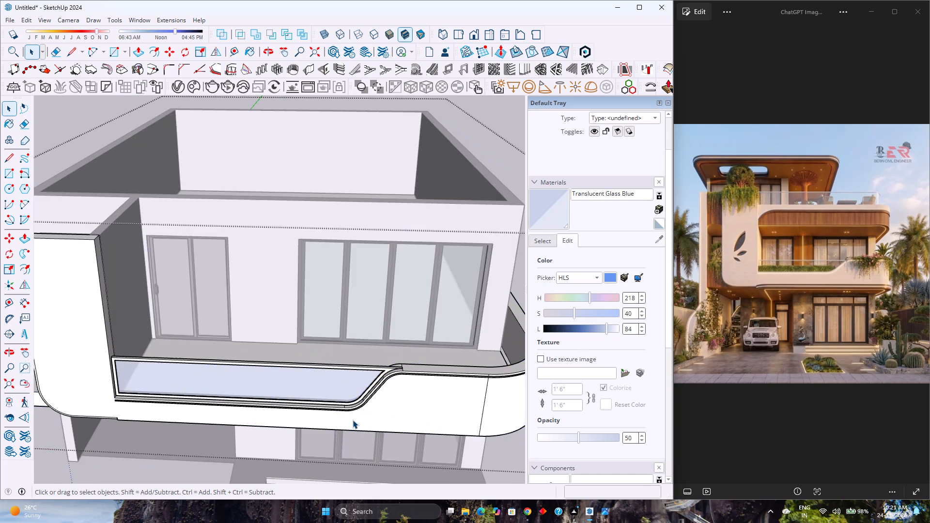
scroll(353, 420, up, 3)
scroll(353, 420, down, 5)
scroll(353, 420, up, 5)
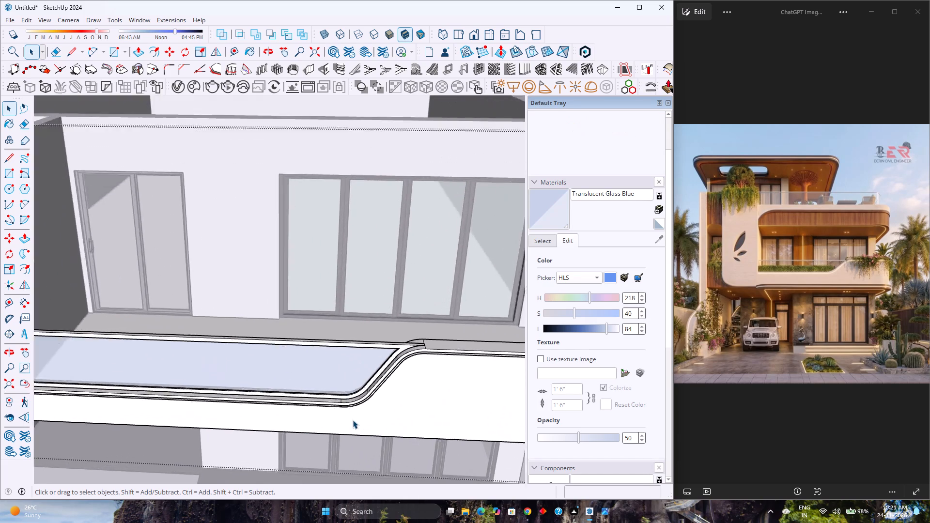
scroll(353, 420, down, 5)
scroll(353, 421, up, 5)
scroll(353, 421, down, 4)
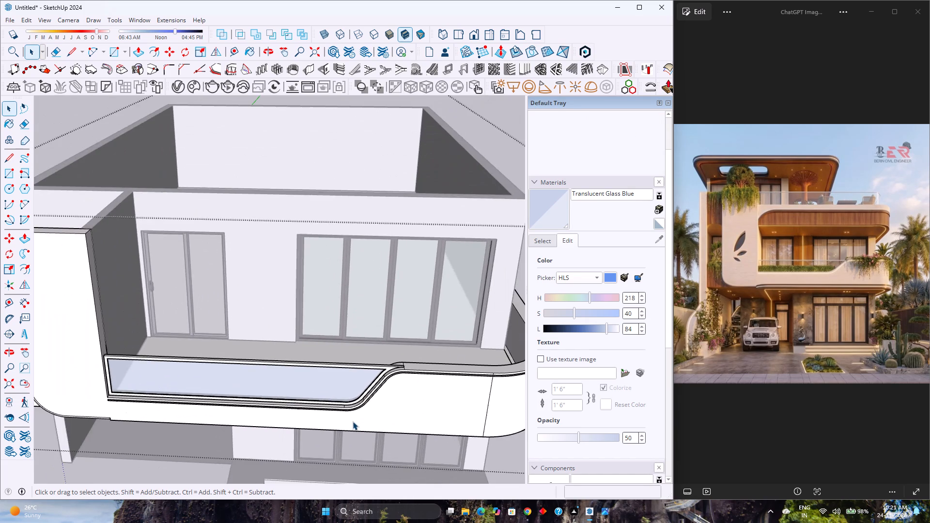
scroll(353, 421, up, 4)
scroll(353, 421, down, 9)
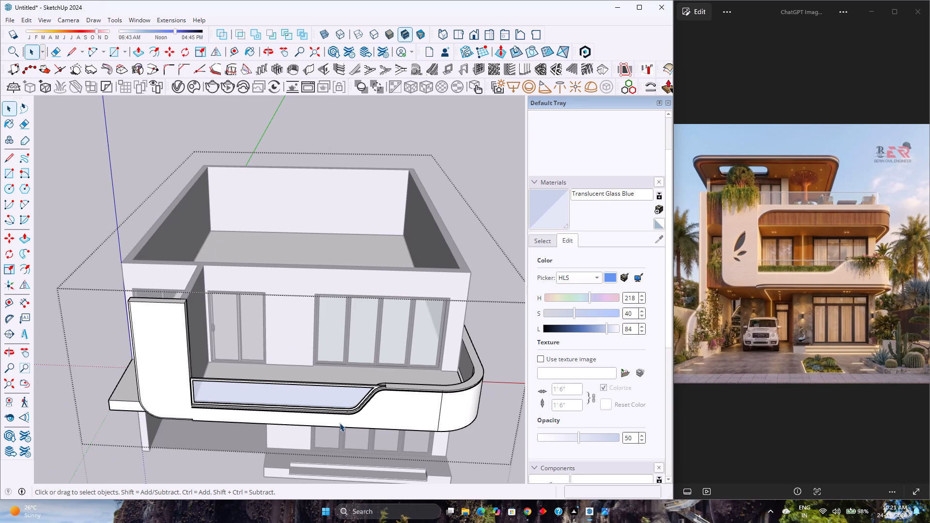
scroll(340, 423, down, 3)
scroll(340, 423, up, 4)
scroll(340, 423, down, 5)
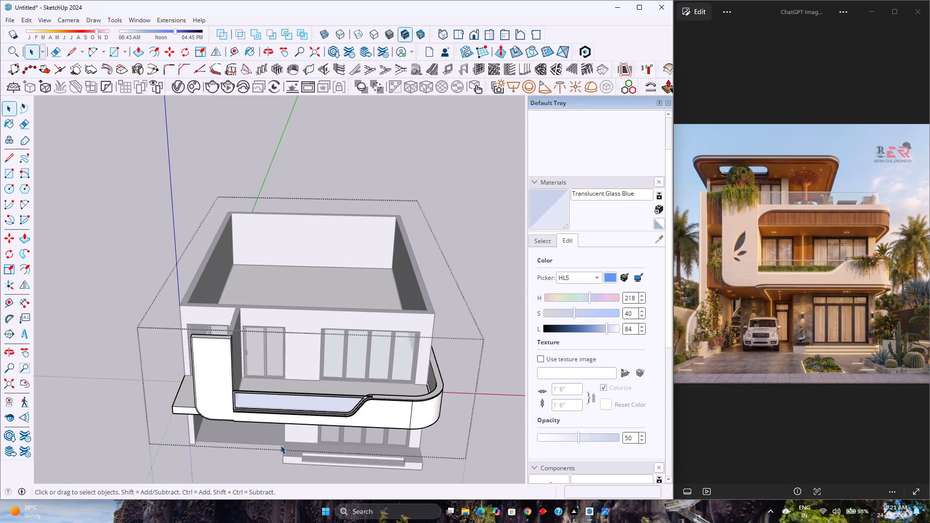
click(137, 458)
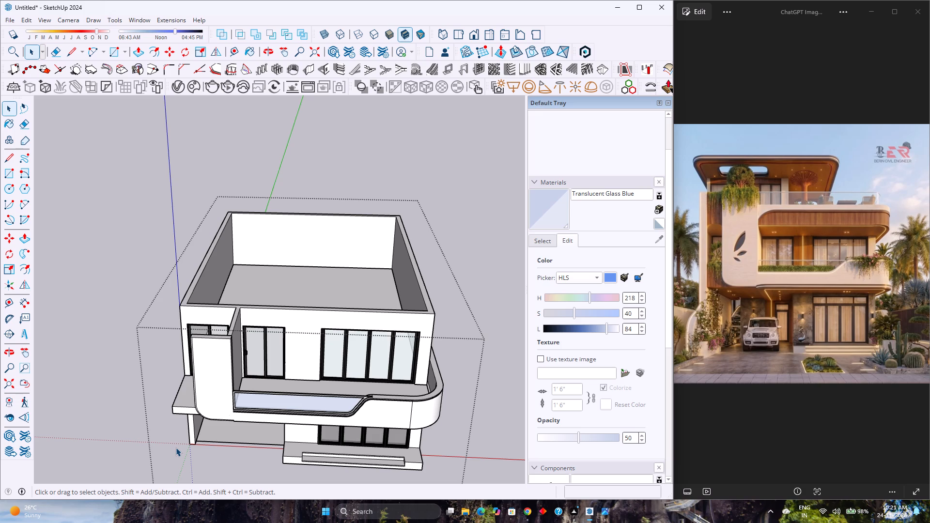
Review the house front, balcony band and glass railing at eye level from several angles against the reference image.
scroll(176, 447, up, 4)
scroll(176, 447, down, 9)
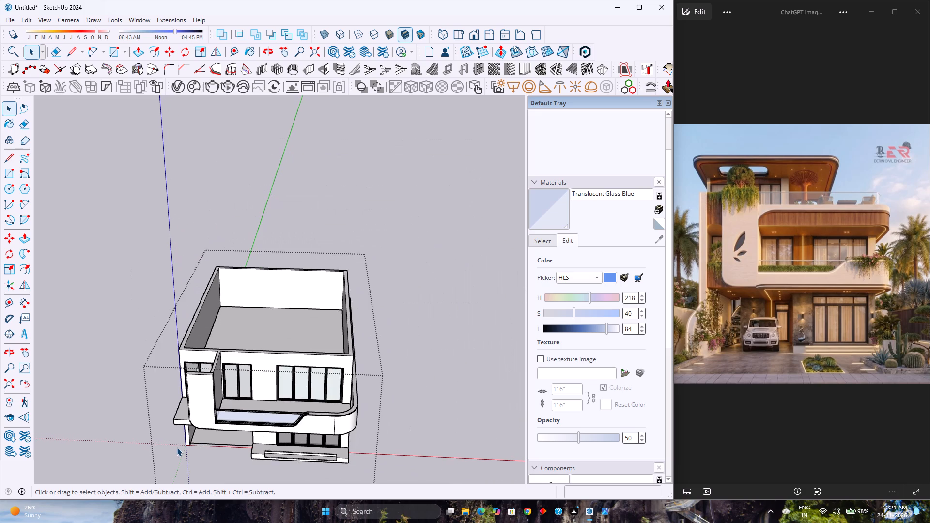
scroll(177, 447, up, 4)
scroll(177, 447, down, 5)
scroll(200, 447, up, 5)
scroll(201, 447, down, 4)
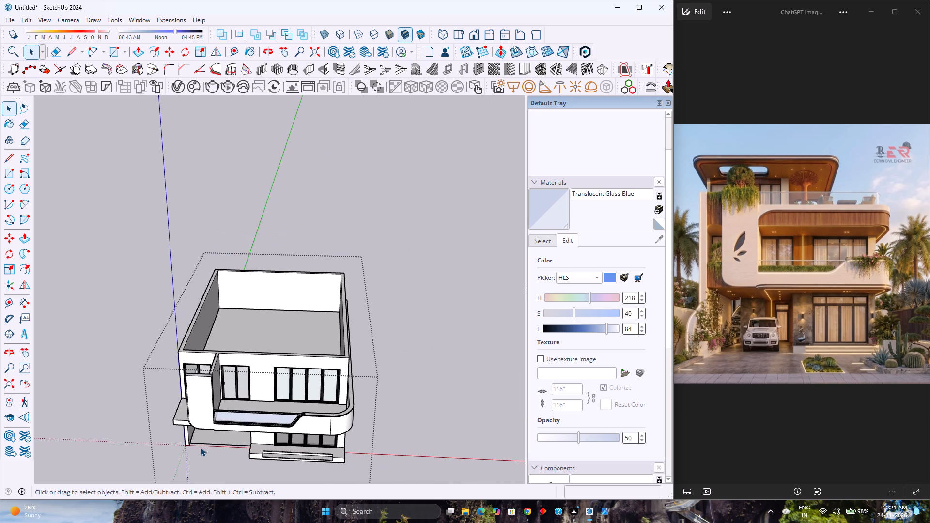
middle_drag(230, 433, 173, 330)
scroll(206, 351, up, 2)
scroll(206, 352, down, 4)
scroll(206, 352, up, 4)
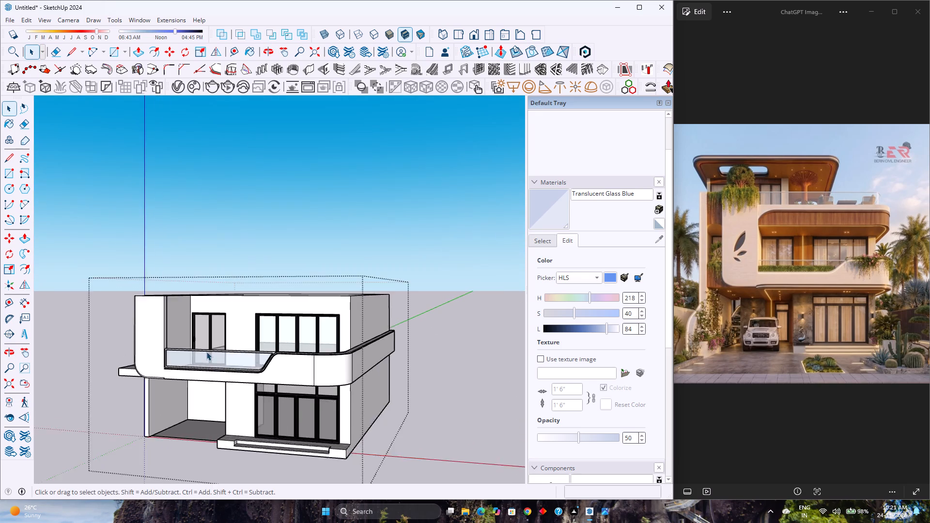
scroll(206, 352, down, 4)
scroll(206, 352, up, 4)
scroll(206, 352, down, 4)
scroll(206, 352, up, 4)
scroll(206, 352, down, 4)
scroll(206, 352, up, 3)
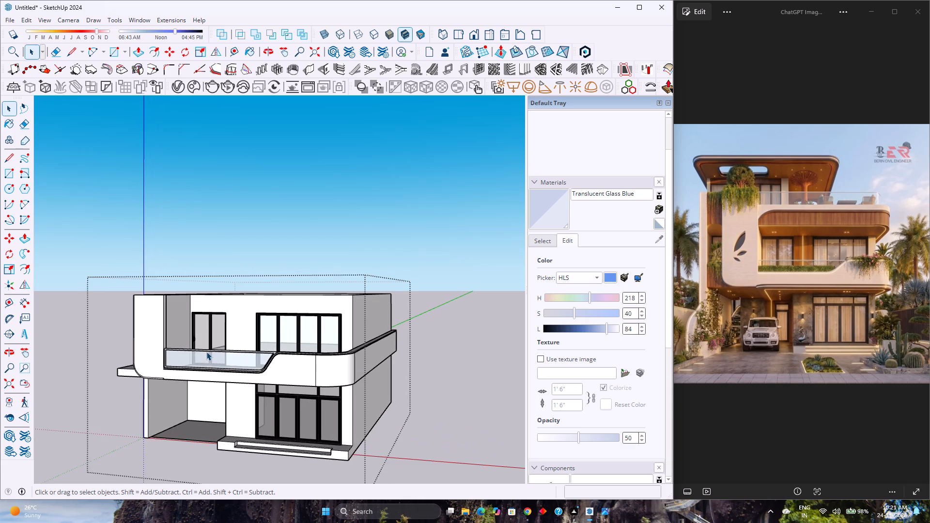
scroll(206, 352, down, 3)
scroll(206, 352, up, 4)
scroll(206, 352, down, 4)
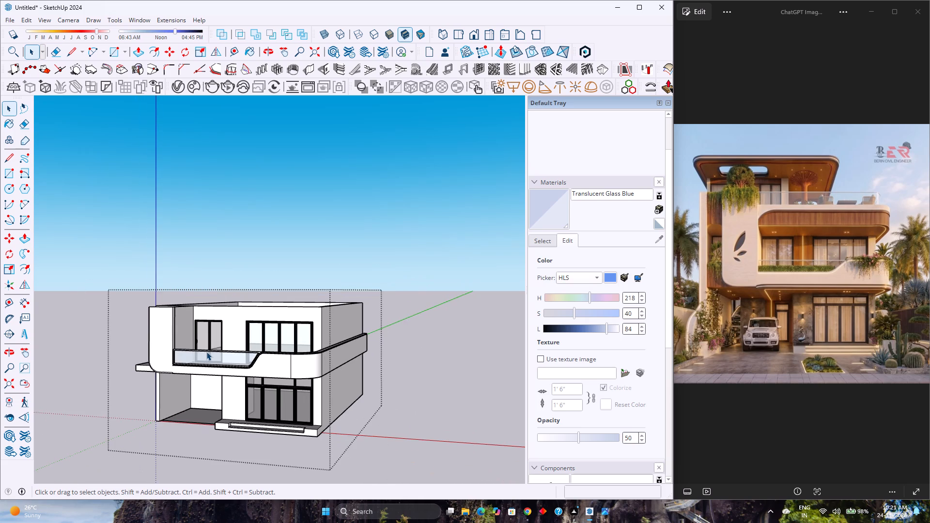
scroll(206, 352, up, 4)
scroll(206, 352, down, 4)
scroll(206, 352, up, 4)
scroll(206, 352, down, 4)
scroll(206, 352, up, 4)
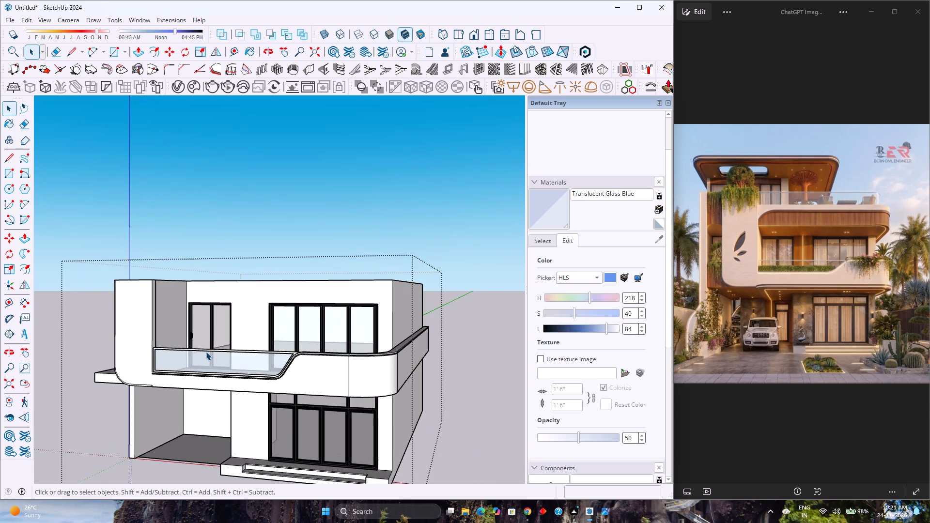
scroll(206, 352, down, 5)
scroll(206, 352, up, 3)
middle_drag(206, 353, 257, 359)
scroll(163, 366, down, 2)
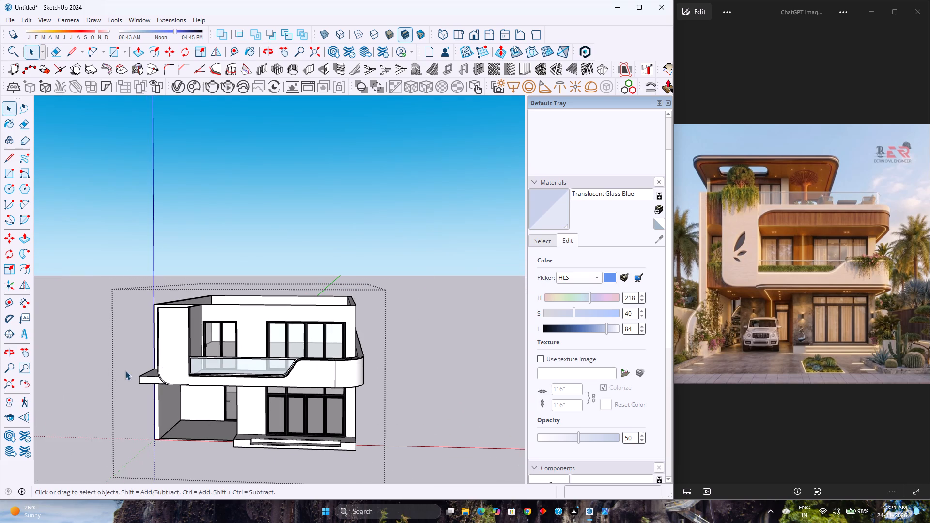
click(91, 378)
scroll(196, 364, up, 4)
scroll(196, 364, down, 4)
scroll(196, 364, up, 2)
scroll(187, 375, down, 1)
middle_drag(186, 375, 153, 348)
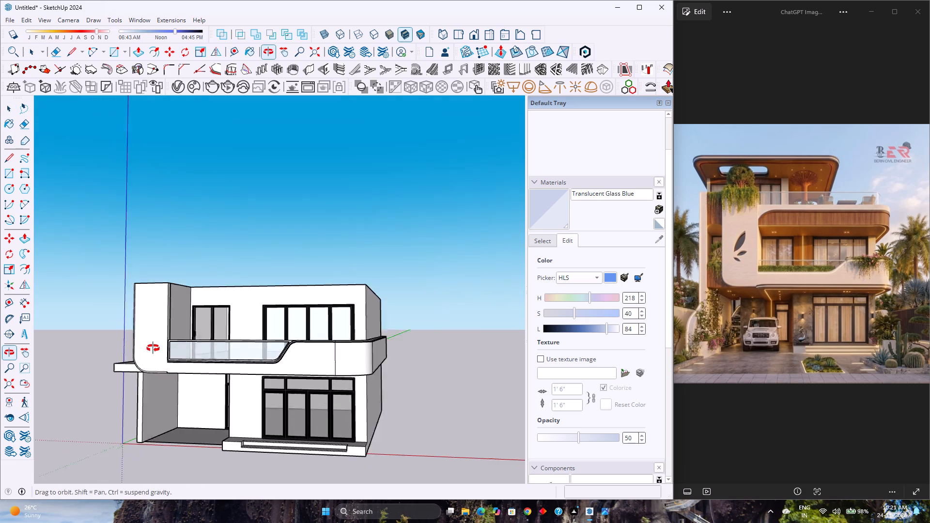
middle_drag(153, 348, 151, 346)
scroll(156, 334, up, 6)
scroll(156, 334, down, 6)
scroll(156, 334, up, 5)
scroll(156, 334, down, 5)
scroll(156, 334, up, 5)
scroll(156, 334, down, 5)
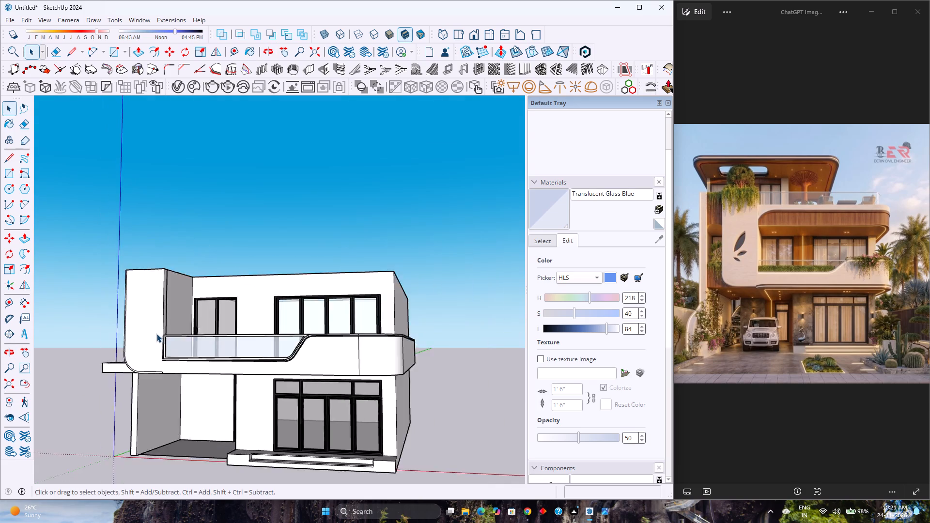
scroll(156, 334, up, 4)
scroll(156, 334, down, 4)
scroll(156, 334, up, 5)
scroll(156, 334, down, 5)
middle_drag(174, 335, 254, 331)
scroll(138, 338, up, 4)
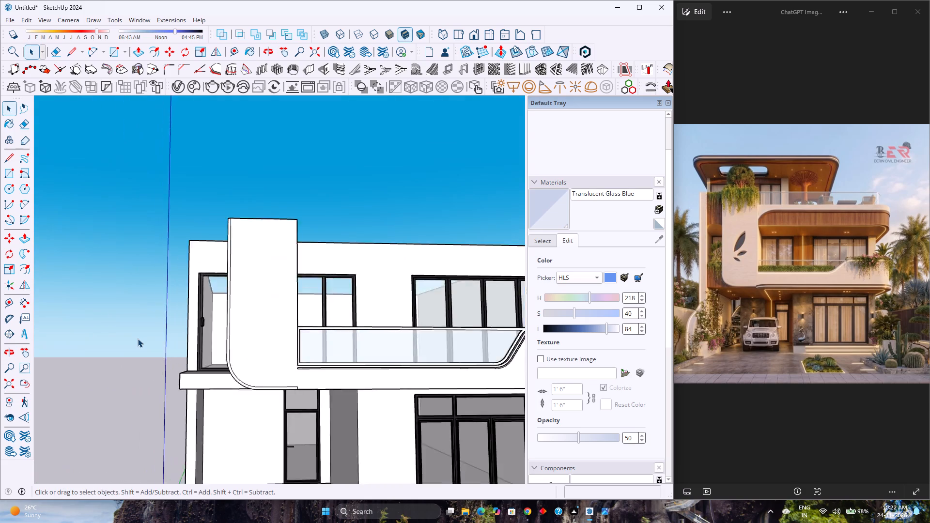
scroll(138, 338, down, 8)
middle_drag(228, 335, 146, 343)
middle_click(144, 343)
scroll(143, 343, up, 4)
scroll(143, 343, down, 5)
scroll(143, 343, up, 5)
scroll(143, 343, down, 5)
scroll(143, 343, up, 1)
middle_drag(143, 343, 218, 344)
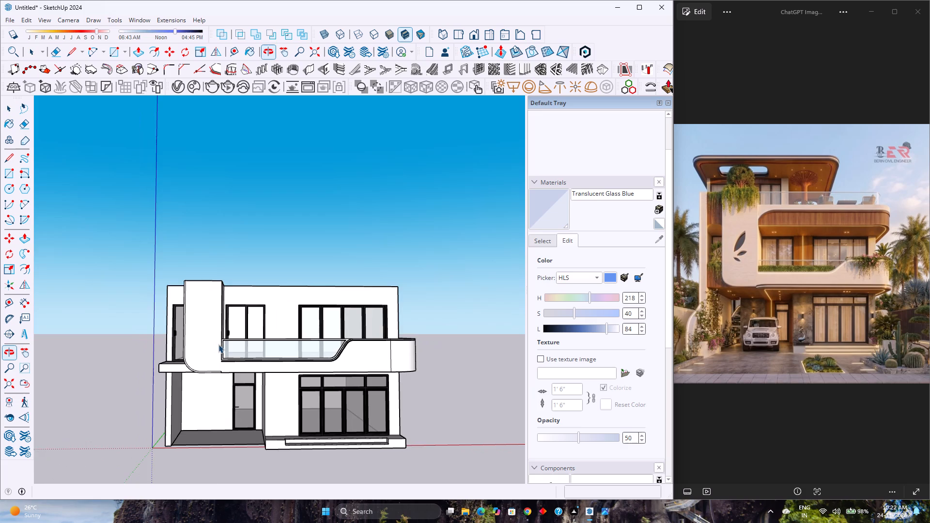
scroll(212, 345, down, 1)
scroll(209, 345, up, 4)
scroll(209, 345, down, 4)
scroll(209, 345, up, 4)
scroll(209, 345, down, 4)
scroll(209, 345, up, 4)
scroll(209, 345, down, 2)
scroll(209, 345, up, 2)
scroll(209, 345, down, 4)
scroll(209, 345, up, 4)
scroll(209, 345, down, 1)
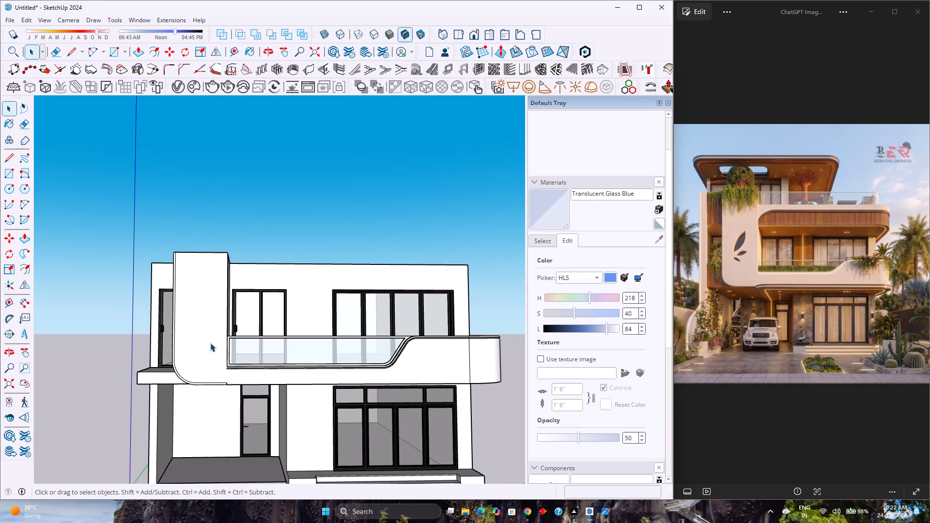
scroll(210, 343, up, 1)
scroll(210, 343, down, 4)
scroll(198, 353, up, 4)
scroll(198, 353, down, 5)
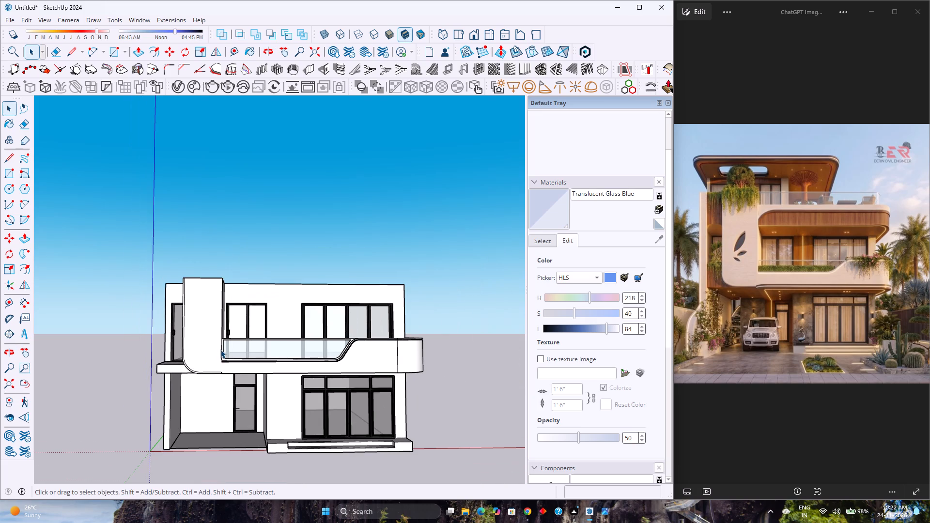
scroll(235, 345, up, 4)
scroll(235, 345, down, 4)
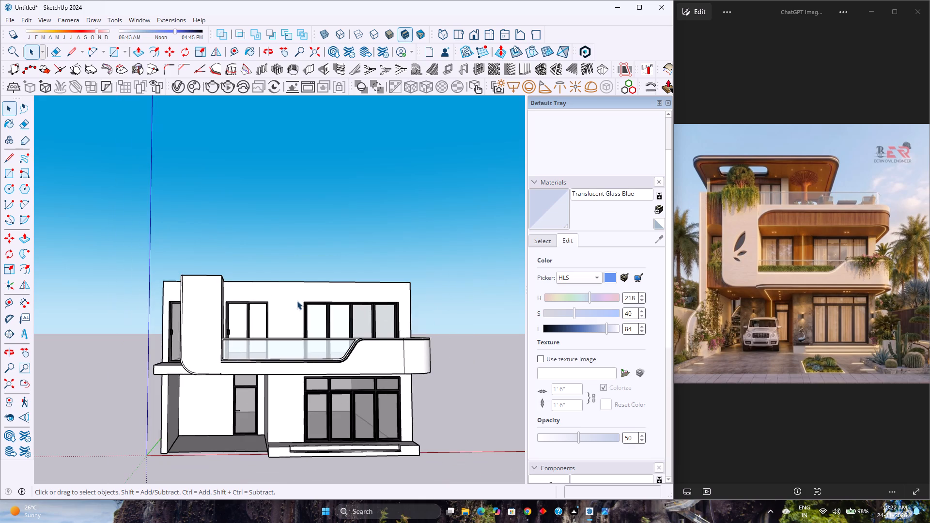
Examine the first-floor front wall, its windows and the glass-railed balcony from a raised front angle.
middle_drag(300, 295, 186, 363)
middle_click(186, 363)
scroll(191, 328, up, 4)
scroll(183, 335, down, 2)
scroll(183, 335, up, 4)
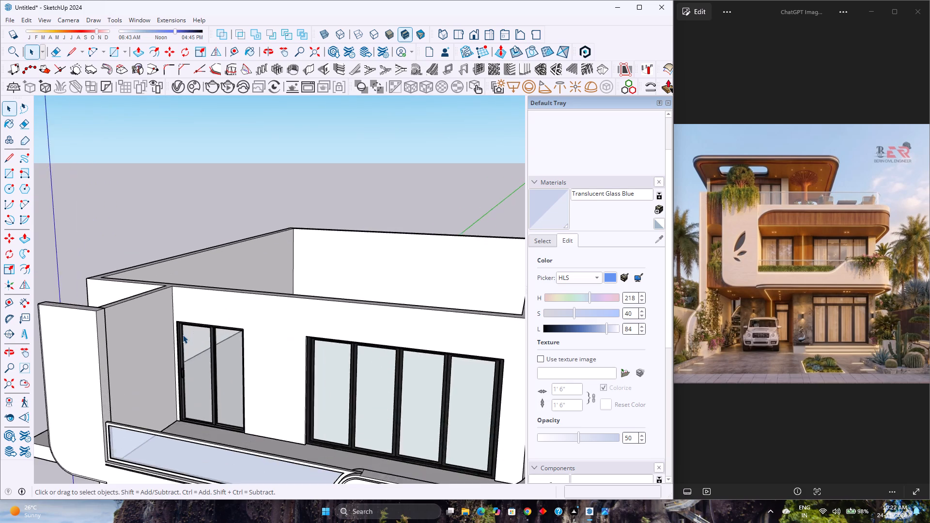
scroll(183, 335, down, 3)
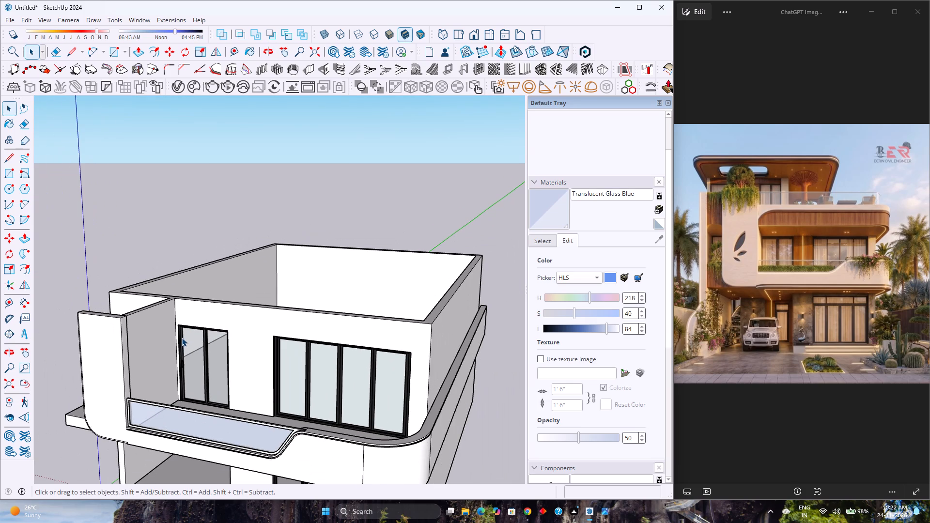
scroll(182, 338, up, 4)
scroll(182, 338, down, 4)
scroll(145, 352, up, 4)
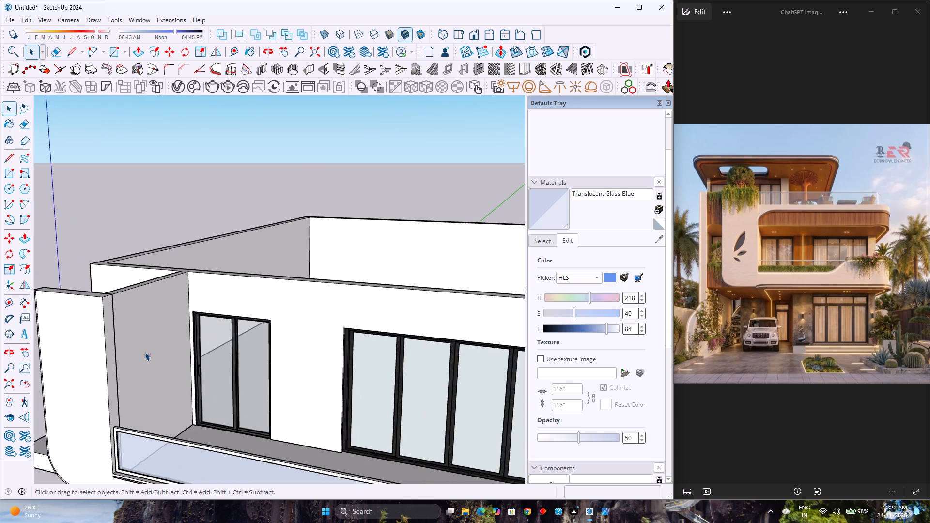
scroll(145, 352, down, 4)
middle_drag(156, 344, 266, 377)
middle_click(273, 375)
scroll(265, 369, up, 1)
scroll(191, 356, down, 3)
middle_drag(242, 378, 147, 344)
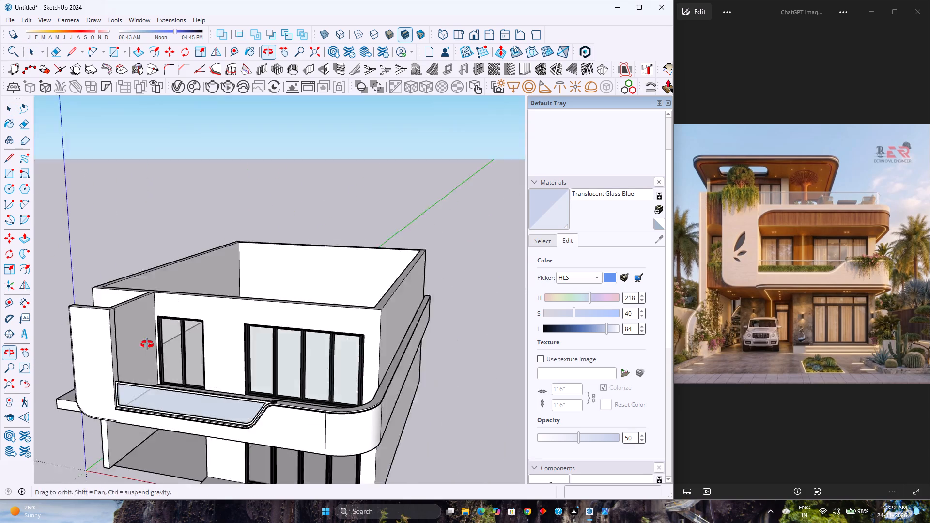
middle_click(138, 338)
middle_drag(147, 344, 139, 338)
scroll(136, 335, down, 1)
scroll(136, 334, up, 5)
scroll(136, 334, down, 6)
scroll(136, 334, up, 5)
scroll(136, 334, down, 5)
scroll(136, 334, up, 5)
scroll(136, 334, down, 5)
scroll(136, 334, up, 4)
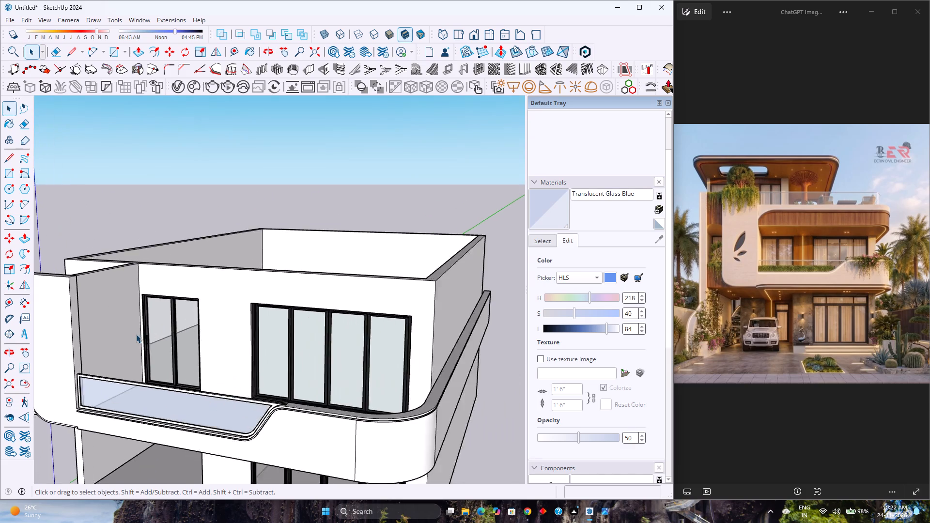
Inspect the side of the house, the side balcony door and the projecting slab behind the curved vertical fin.
middle_drag(142, 335, 226, 335)
scroll(226, 335, down, 4)
middle_drag(214, 350, 178, 385)
middle_click(178, 385)
scroll(175, 379, up, 4)
scroll(175, 379, down, 4)
middle_drag(93, 393, 65, 397)
scroll(125, 380, down, 4)
middle_drag(121, 389, 392, 349)
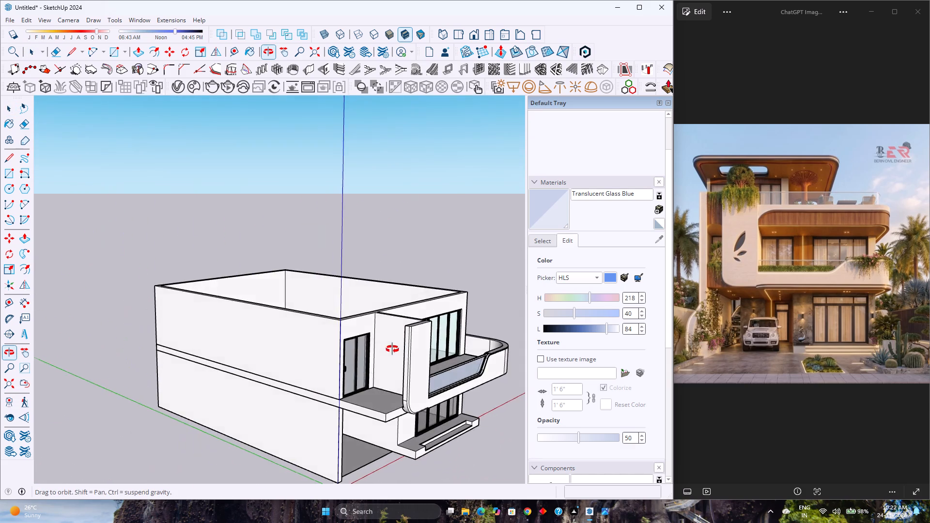
middle_drag(392, 349, 391, 350)
scroll(176, 381, up, 5)
scroll(176, 381, down, 10)
middle_drag(397, 403, 384, 366)
scroll(383, 364, up, 5)
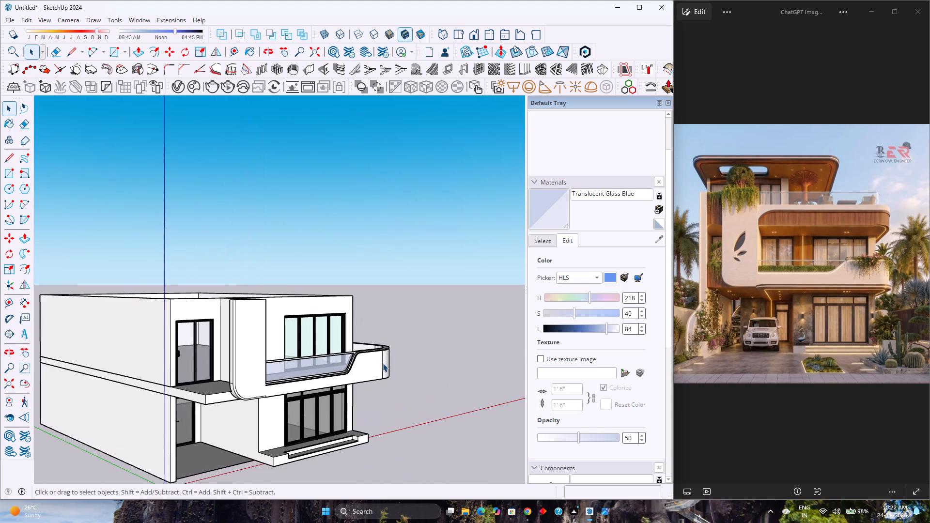
scroll(383, 363, up, 1)
Review the house front with its curved fin and balcony band at eye level and from a raised corner view.
middle_drag(383, 363, 129, 383)
middle_click(129, 383)
scroll(127, 380, up, 6)
middle_drag(125, 378, 280, 347)
middle_click(280, 347)
scroll(280, 347, down, 3)
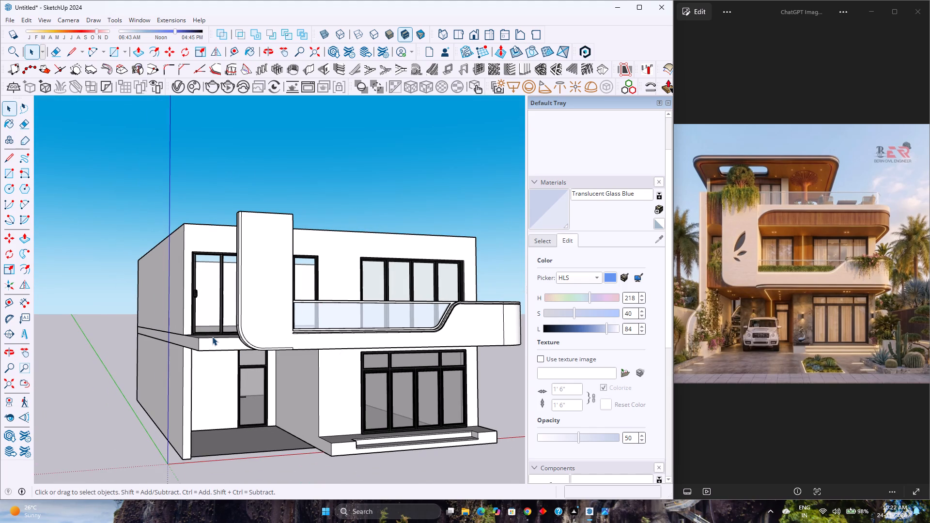
scroll(305, 314, up, 3)
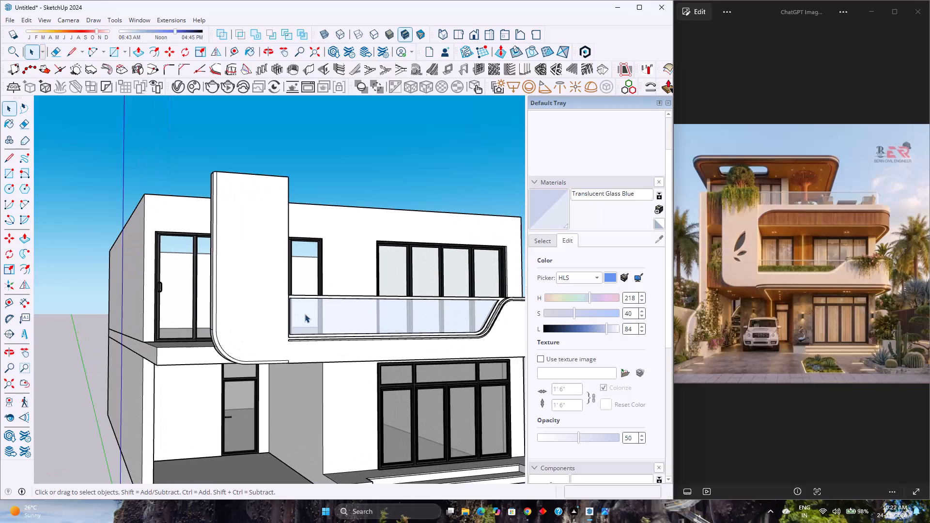
middle_drag(310, 312, 271, 347)
scroll(271, 347, up, 1)
scroll(265, 341, down, 4)
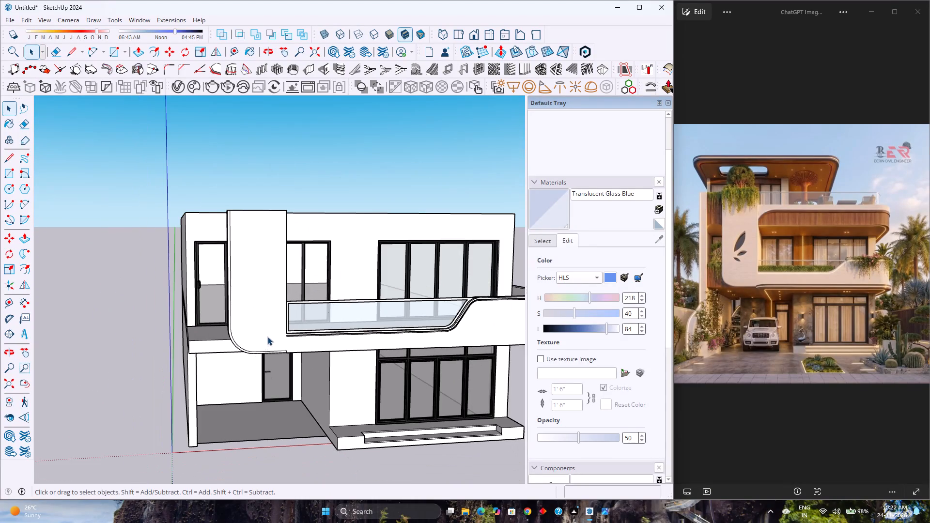
middle_drag(282, 335, 77, 376)
scroll(188, 298, up, 1)
scroll(187, 297, down, 4)
scroll(187, 297, up, 3)
scroll(187, 297, down, 4)
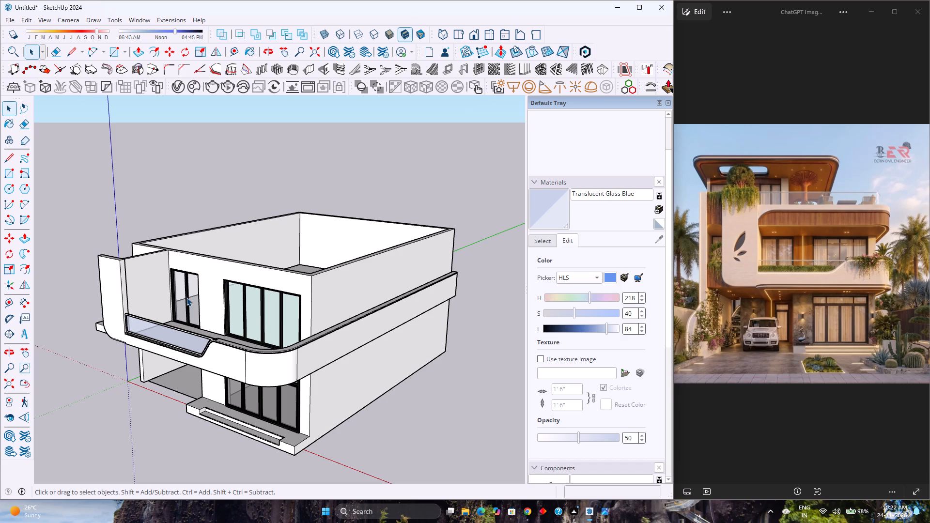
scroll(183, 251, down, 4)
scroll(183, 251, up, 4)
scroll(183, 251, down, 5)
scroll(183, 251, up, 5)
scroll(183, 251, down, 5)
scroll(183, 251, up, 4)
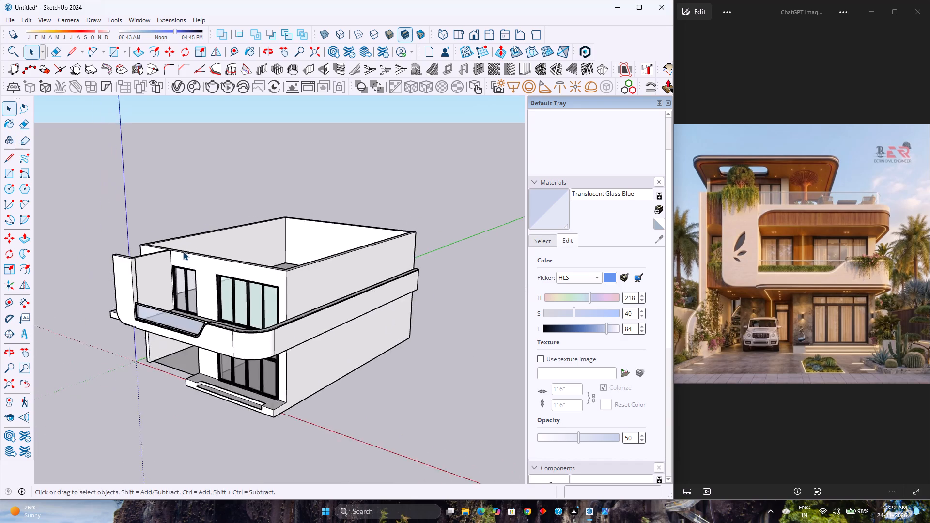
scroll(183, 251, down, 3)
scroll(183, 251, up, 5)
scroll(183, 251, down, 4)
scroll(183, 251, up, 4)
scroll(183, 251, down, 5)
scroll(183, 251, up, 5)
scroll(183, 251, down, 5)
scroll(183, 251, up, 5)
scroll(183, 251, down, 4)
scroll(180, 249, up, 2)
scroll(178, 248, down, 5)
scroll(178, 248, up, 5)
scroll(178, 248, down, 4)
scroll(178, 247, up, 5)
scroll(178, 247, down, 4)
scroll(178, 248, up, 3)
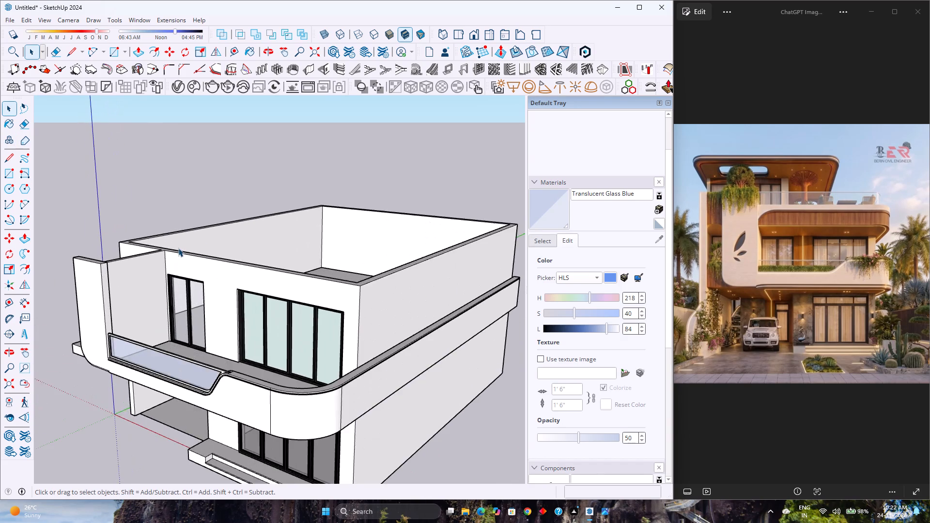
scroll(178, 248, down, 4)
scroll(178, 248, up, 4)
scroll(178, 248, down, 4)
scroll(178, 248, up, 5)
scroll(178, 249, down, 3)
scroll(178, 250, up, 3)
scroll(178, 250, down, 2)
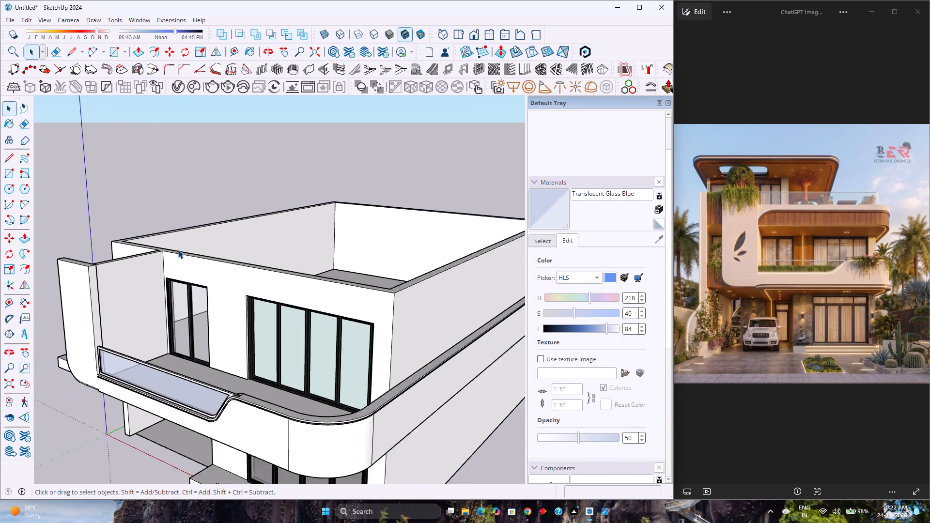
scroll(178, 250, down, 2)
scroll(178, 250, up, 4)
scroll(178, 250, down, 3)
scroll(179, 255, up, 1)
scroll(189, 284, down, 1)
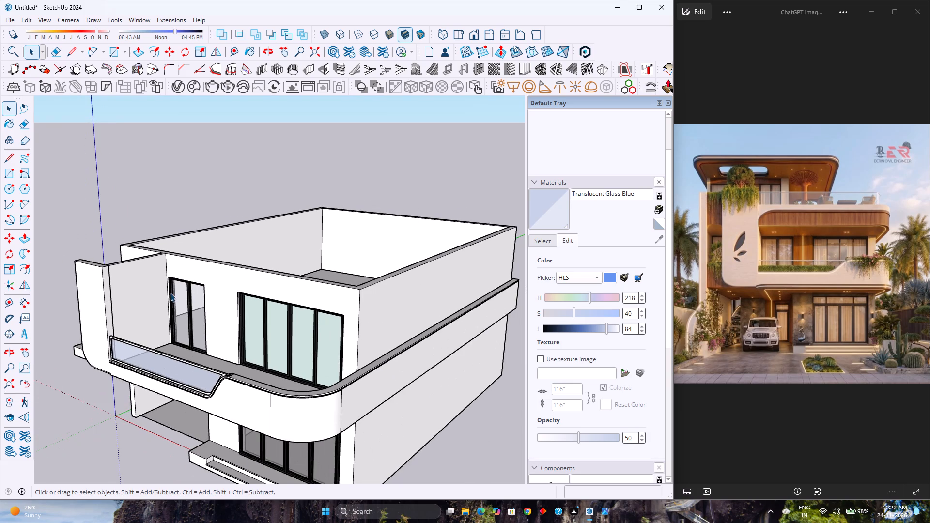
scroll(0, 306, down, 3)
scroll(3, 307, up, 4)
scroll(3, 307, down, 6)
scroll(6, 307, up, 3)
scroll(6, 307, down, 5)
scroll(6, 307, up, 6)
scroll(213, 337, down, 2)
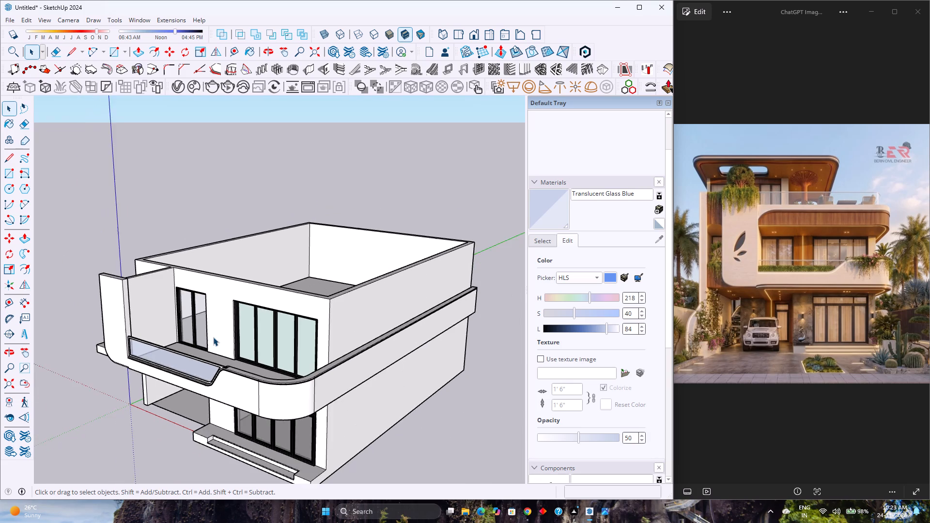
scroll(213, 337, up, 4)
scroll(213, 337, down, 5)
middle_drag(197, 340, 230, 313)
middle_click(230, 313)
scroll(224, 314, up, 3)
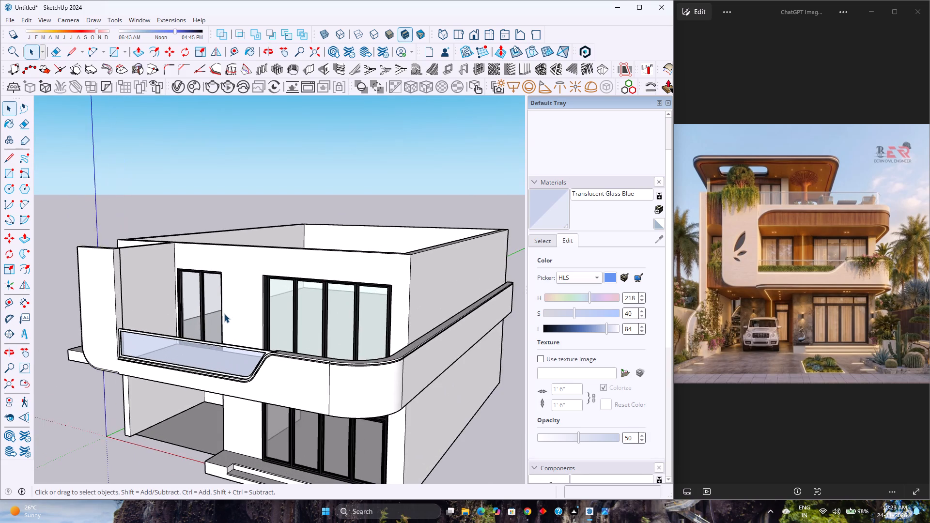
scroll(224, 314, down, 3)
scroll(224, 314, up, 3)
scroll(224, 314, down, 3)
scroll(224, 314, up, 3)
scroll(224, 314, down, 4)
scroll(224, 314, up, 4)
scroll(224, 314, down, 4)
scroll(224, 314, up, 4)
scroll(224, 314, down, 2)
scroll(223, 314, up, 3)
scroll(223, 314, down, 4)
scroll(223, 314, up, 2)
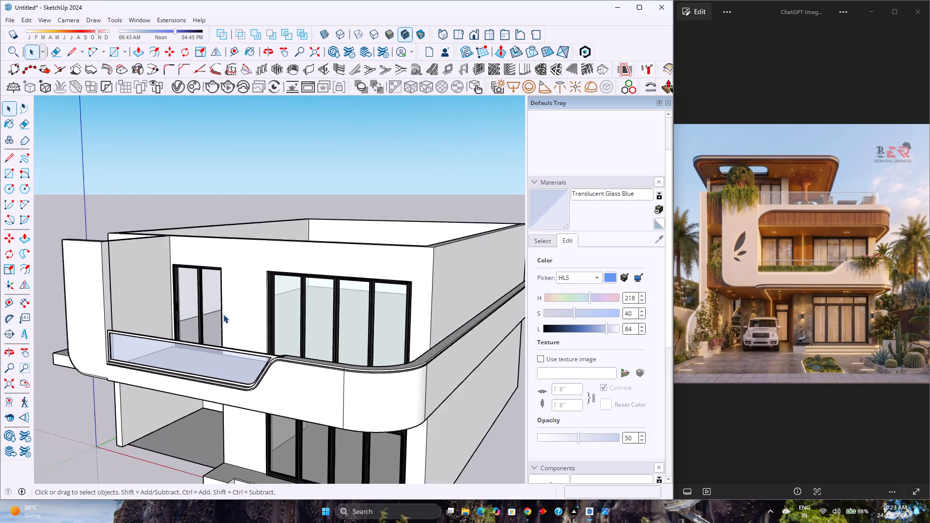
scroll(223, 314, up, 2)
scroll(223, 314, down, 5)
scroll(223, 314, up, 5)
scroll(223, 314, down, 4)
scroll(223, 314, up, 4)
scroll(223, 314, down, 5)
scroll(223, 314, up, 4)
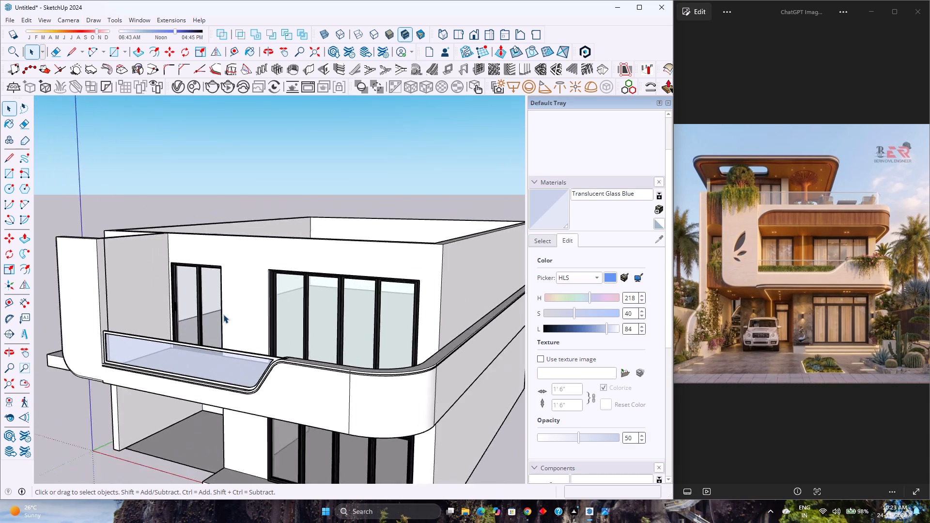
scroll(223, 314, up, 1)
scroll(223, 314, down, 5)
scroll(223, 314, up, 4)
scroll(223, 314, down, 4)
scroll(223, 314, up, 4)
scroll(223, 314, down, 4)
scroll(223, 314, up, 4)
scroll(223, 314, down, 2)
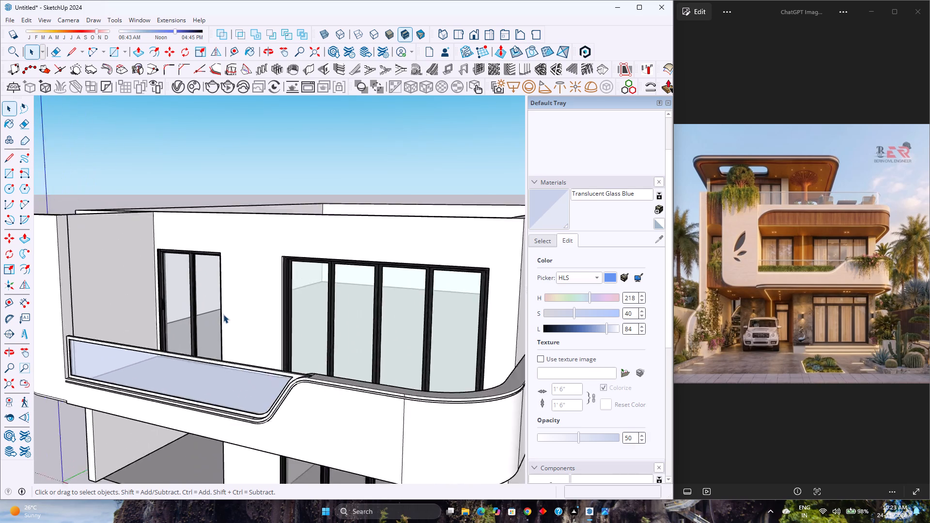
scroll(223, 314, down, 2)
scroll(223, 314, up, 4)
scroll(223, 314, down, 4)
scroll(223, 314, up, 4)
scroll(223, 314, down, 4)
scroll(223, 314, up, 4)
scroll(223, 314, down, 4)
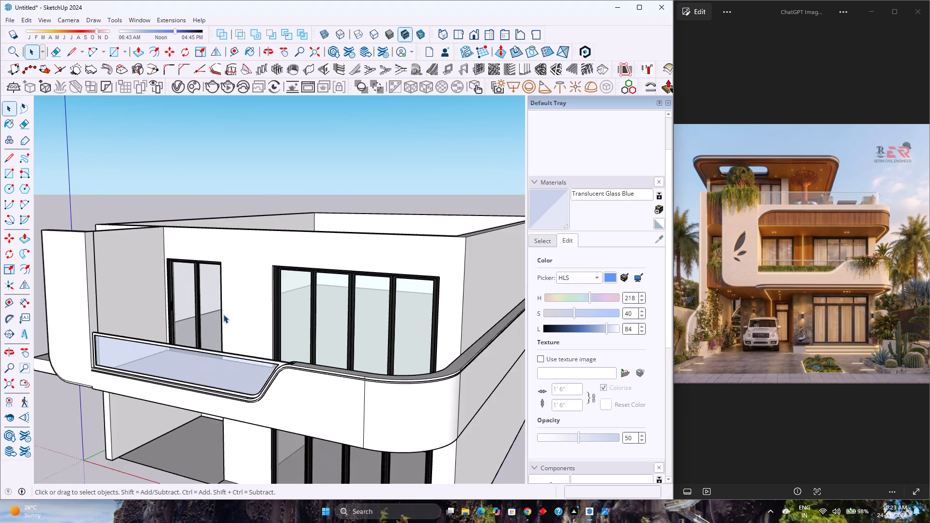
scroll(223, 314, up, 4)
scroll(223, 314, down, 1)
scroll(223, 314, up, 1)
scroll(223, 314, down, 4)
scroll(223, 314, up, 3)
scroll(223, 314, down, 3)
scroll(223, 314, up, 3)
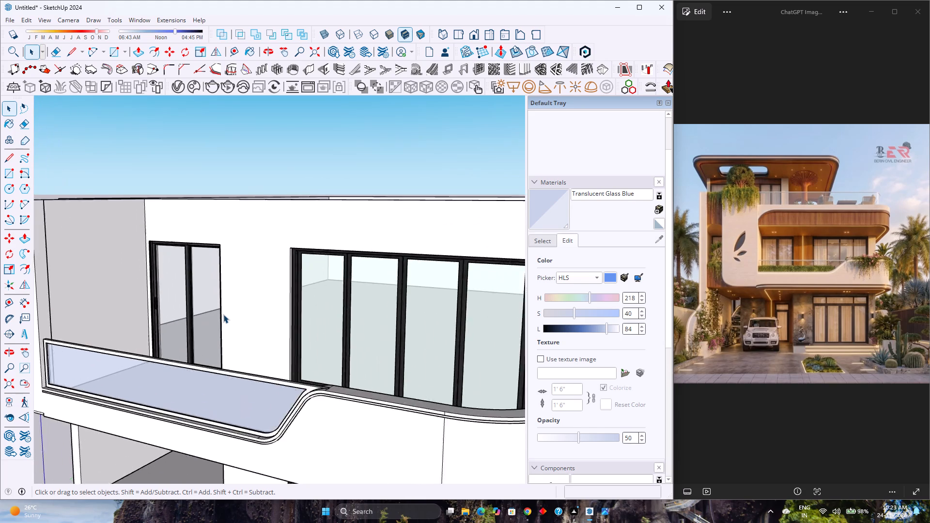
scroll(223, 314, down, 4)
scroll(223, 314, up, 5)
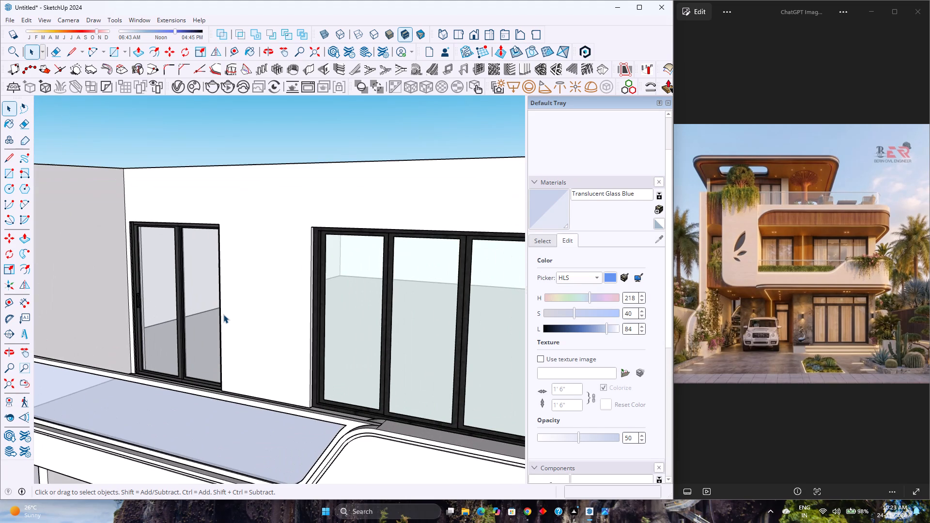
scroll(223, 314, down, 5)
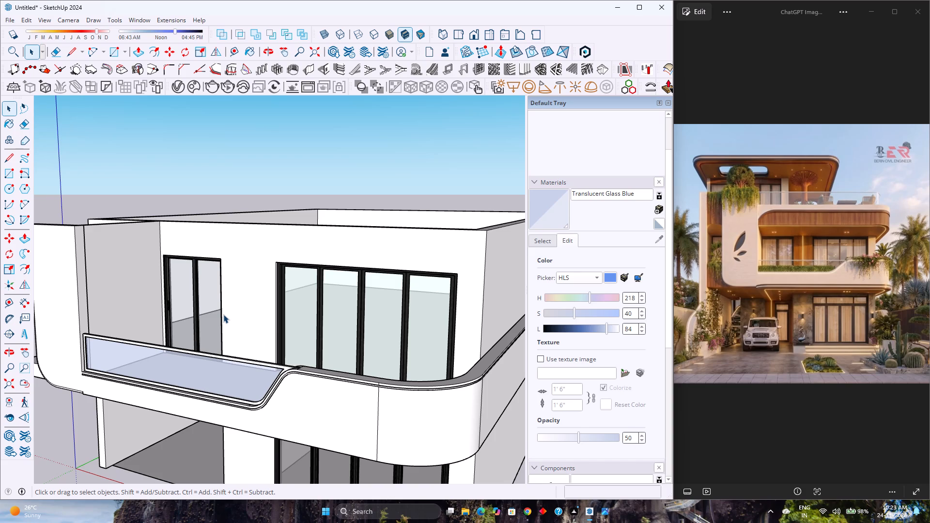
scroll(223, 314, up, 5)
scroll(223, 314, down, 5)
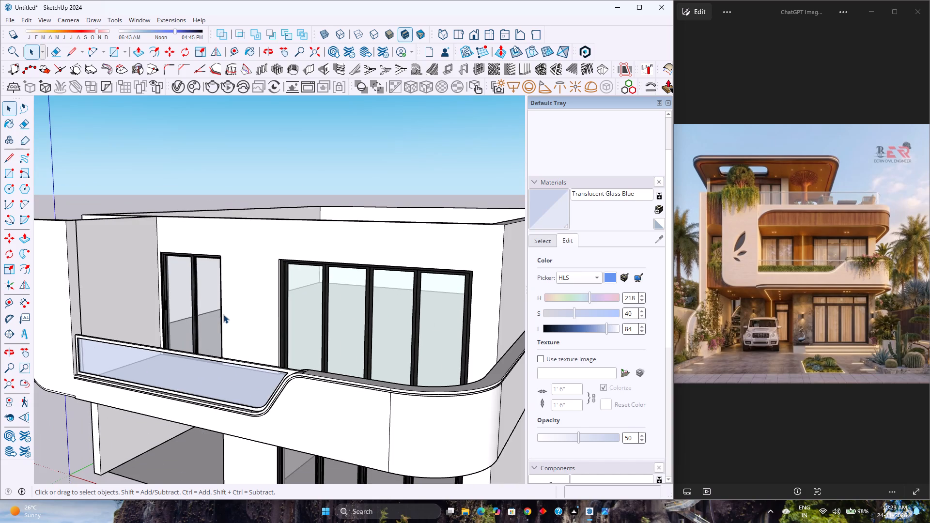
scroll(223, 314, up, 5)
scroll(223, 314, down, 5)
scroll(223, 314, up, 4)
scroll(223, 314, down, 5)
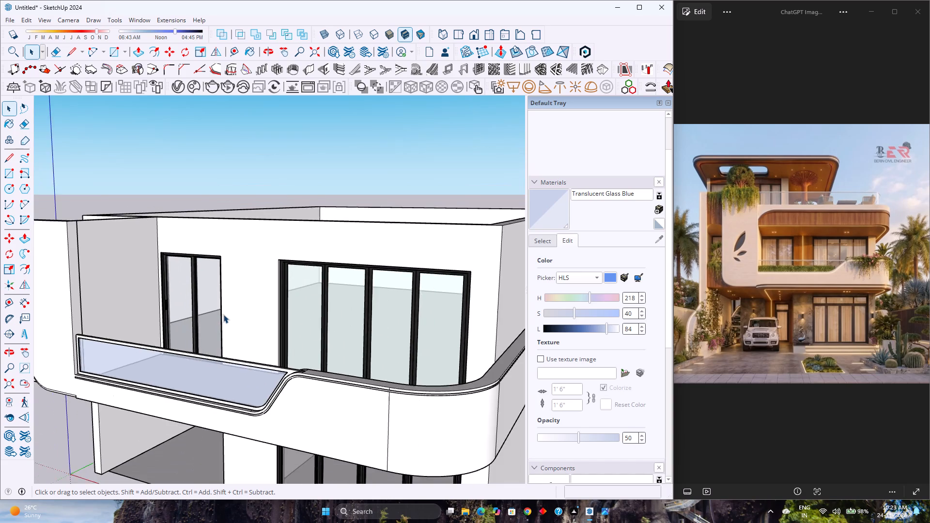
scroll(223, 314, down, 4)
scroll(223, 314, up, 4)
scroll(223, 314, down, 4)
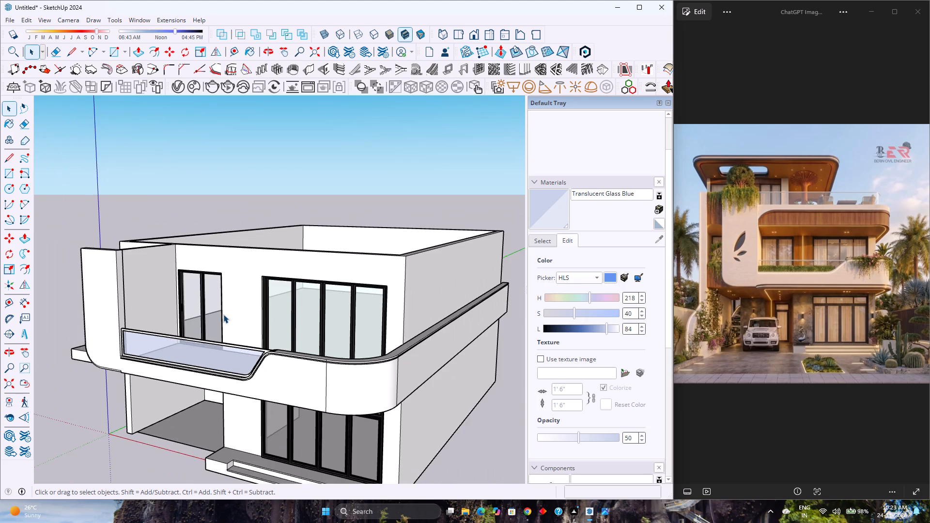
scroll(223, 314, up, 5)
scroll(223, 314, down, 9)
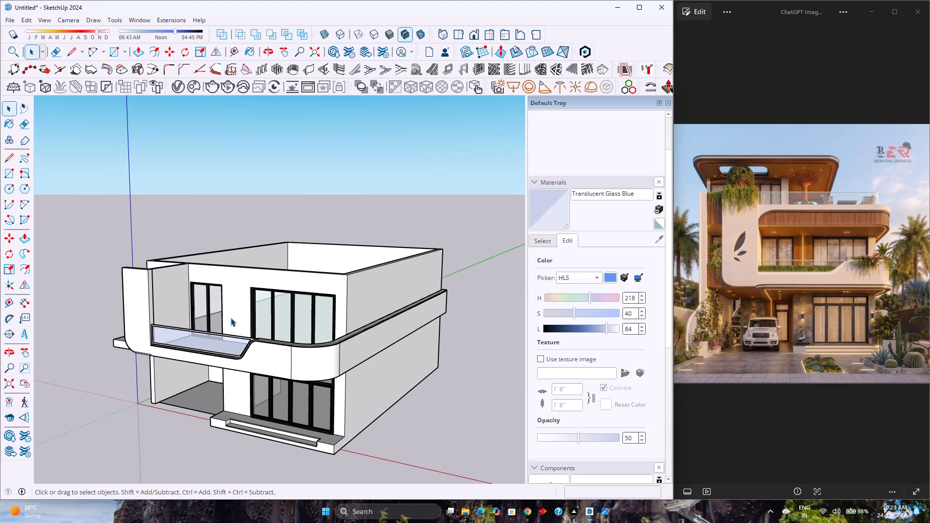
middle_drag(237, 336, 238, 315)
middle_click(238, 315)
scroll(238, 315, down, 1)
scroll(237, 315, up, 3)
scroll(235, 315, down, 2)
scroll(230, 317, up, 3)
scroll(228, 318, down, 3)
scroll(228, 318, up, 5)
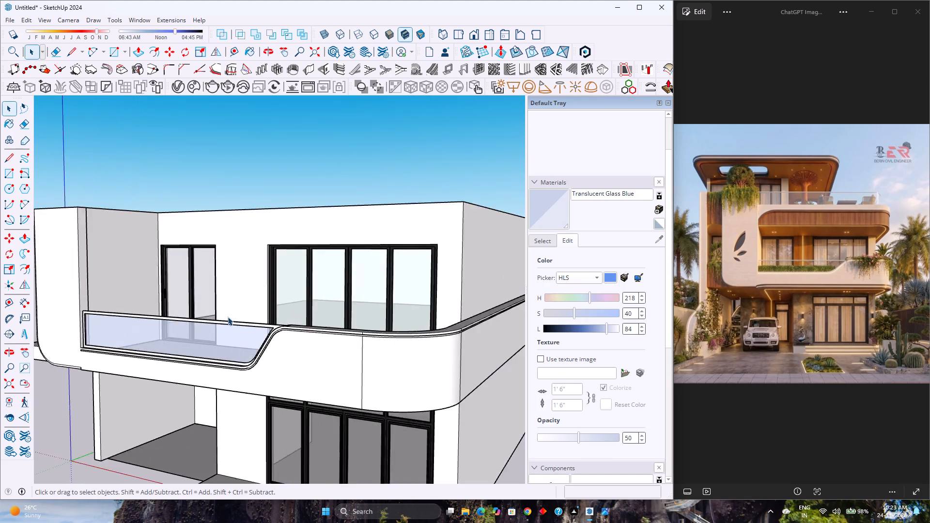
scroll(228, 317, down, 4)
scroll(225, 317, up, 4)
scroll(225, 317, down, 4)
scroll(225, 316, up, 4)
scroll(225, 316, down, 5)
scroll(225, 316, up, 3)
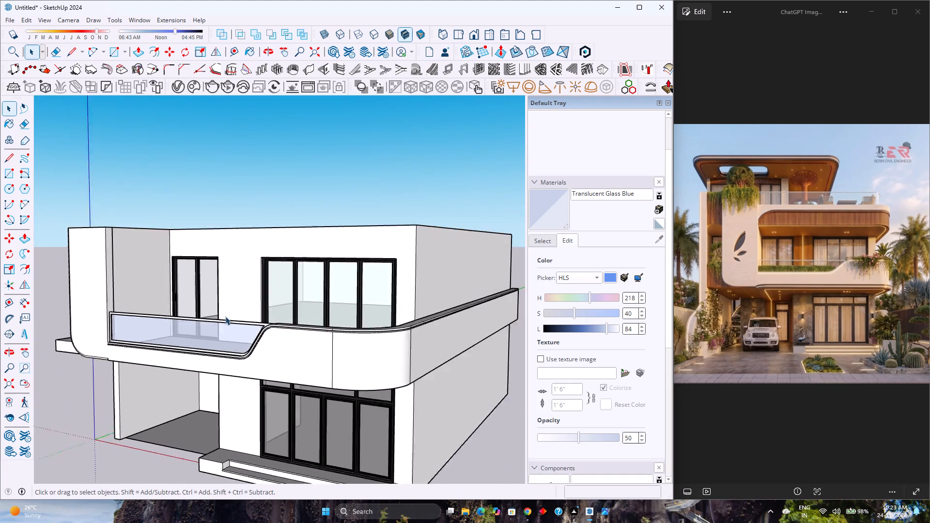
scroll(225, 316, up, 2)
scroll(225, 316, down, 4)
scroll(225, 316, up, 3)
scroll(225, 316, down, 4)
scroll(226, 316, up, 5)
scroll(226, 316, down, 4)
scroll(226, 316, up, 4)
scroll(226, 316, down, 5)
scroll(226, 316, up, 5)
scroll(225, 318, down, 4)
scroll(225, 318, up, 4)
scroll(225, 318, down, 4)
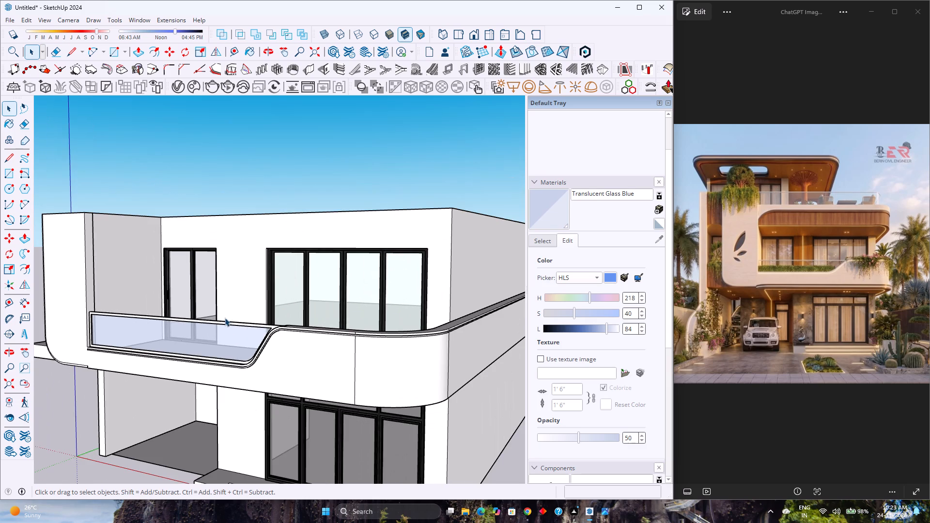
Review the whole two-storey front from raised, low corner and frontal views, comparing the fin, balcony and openings with the reference image.
middle_drag(224, 323, 196, 280)
middle_click(195, 280)
scroll(191, 279, down, 8)
middle_drag(193, 325, 327, 385)
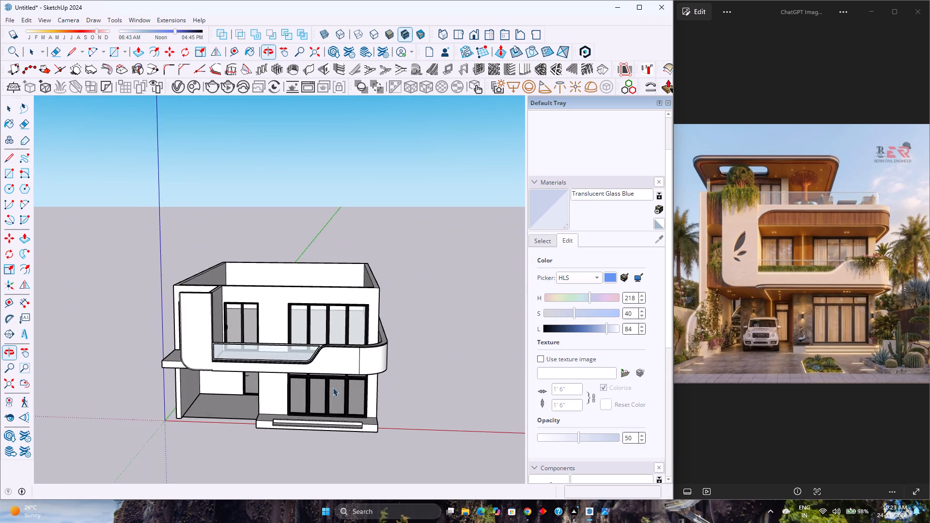
scroll(348, 394, up, 5)
middle_drag(287, 385, 253, 334)
scroll(181, 321, down, 4)
scroll(152, 294, down, 3)
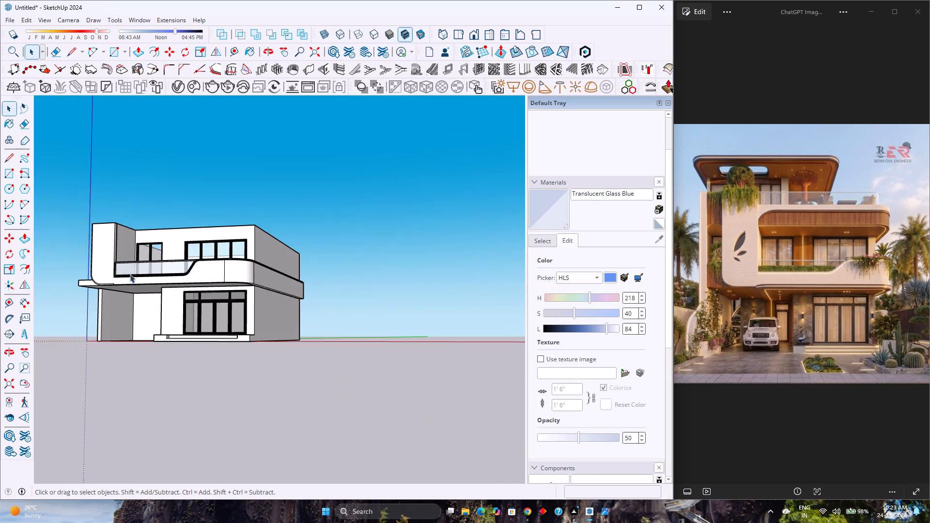
scroll(124, 266, up, 5)
scroll(124, 264, down, 3)
scroll(124, 264, up, 3)
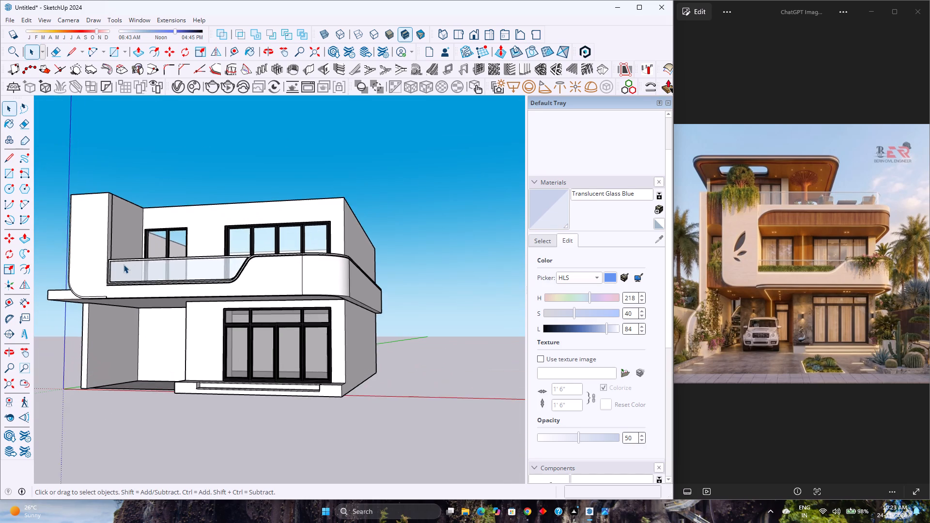
middle_drag(124, 264, 175, 292)
scroll(175, 292, down, 1)
scroll(175, 292, up, 4)
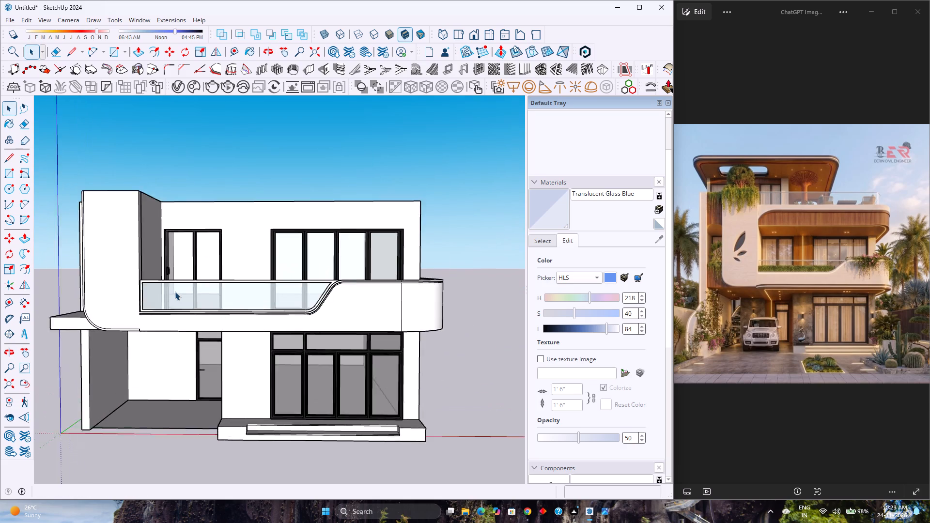
scroll(175, 292, down, 4)
scroll(175, 292, up, 2)
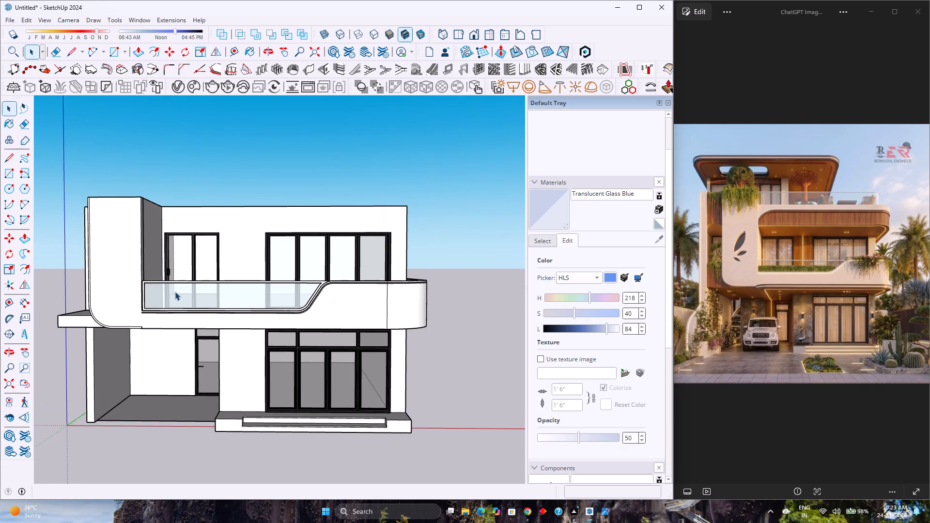
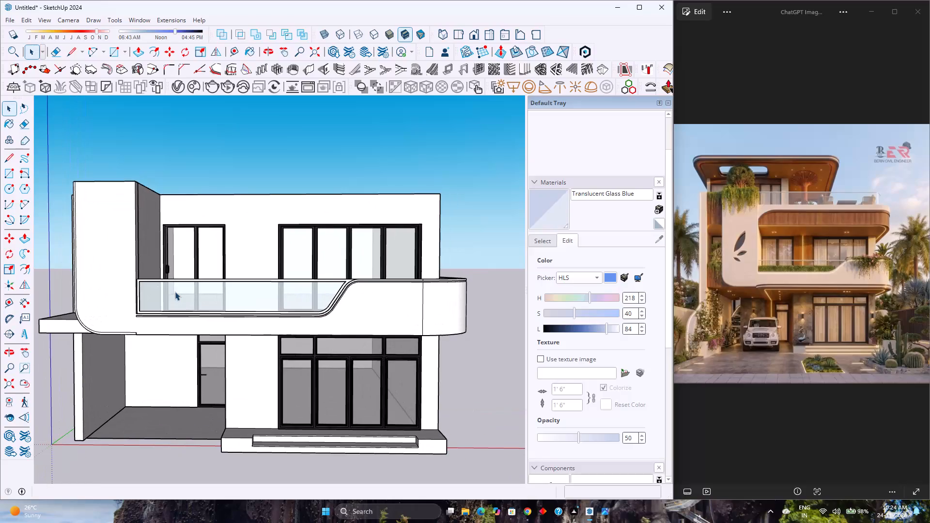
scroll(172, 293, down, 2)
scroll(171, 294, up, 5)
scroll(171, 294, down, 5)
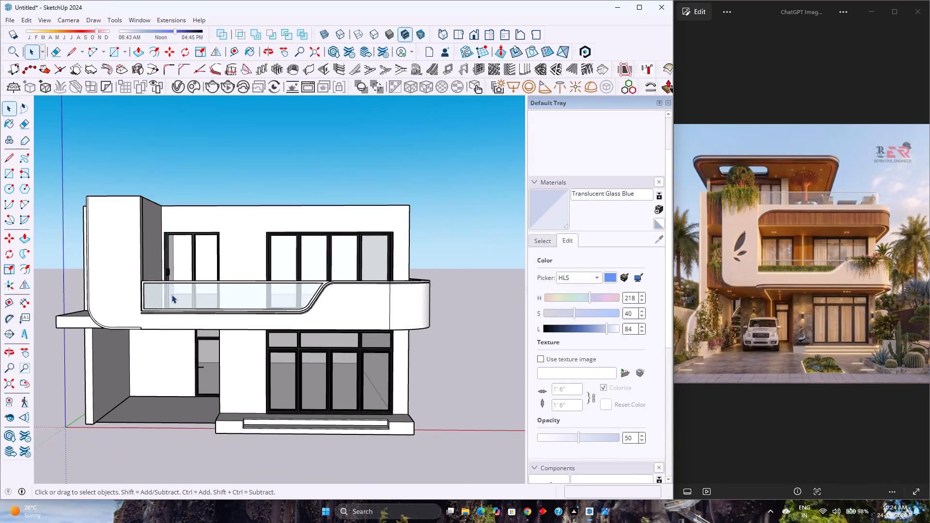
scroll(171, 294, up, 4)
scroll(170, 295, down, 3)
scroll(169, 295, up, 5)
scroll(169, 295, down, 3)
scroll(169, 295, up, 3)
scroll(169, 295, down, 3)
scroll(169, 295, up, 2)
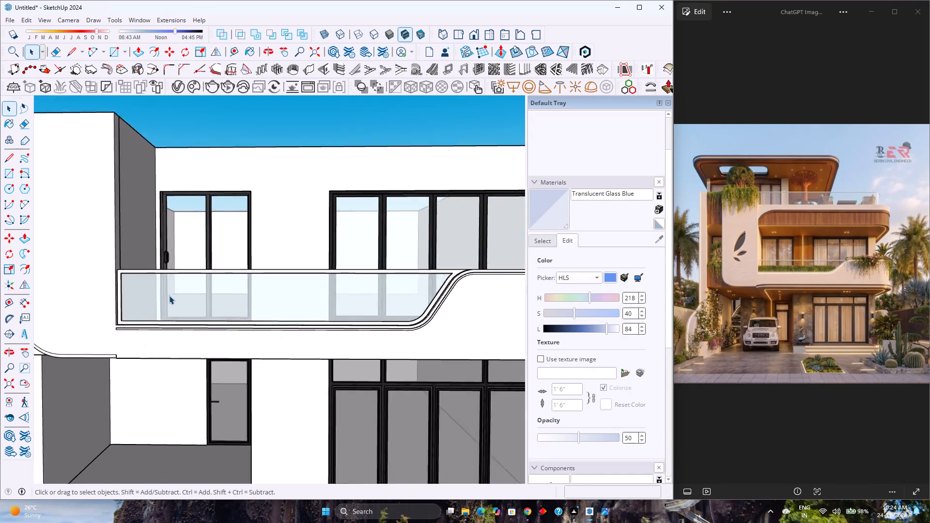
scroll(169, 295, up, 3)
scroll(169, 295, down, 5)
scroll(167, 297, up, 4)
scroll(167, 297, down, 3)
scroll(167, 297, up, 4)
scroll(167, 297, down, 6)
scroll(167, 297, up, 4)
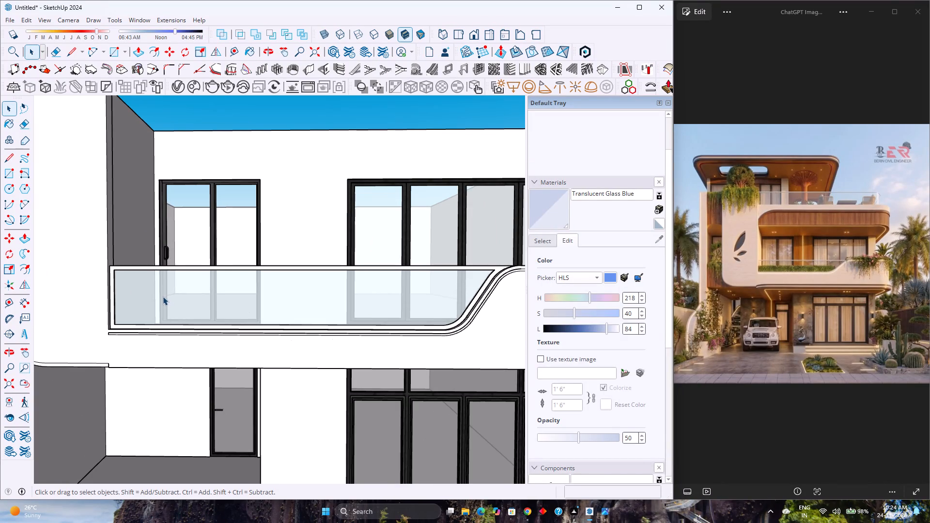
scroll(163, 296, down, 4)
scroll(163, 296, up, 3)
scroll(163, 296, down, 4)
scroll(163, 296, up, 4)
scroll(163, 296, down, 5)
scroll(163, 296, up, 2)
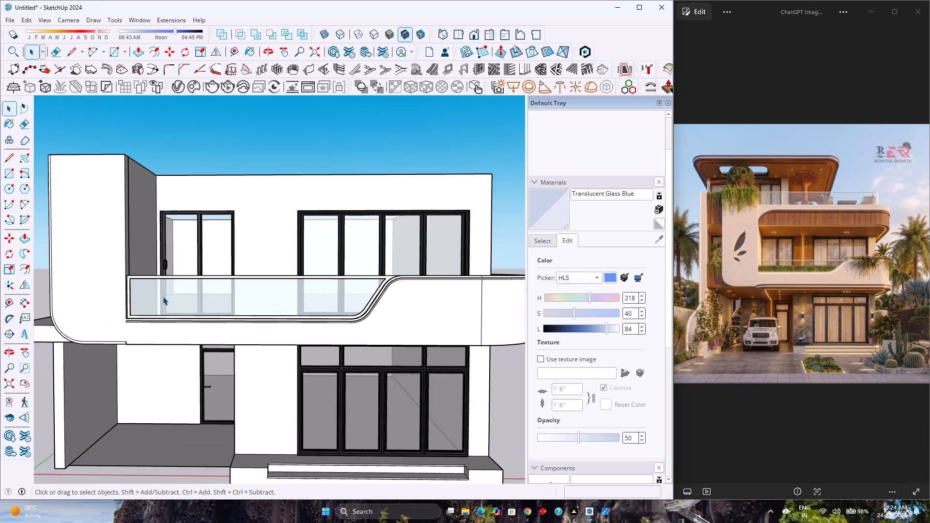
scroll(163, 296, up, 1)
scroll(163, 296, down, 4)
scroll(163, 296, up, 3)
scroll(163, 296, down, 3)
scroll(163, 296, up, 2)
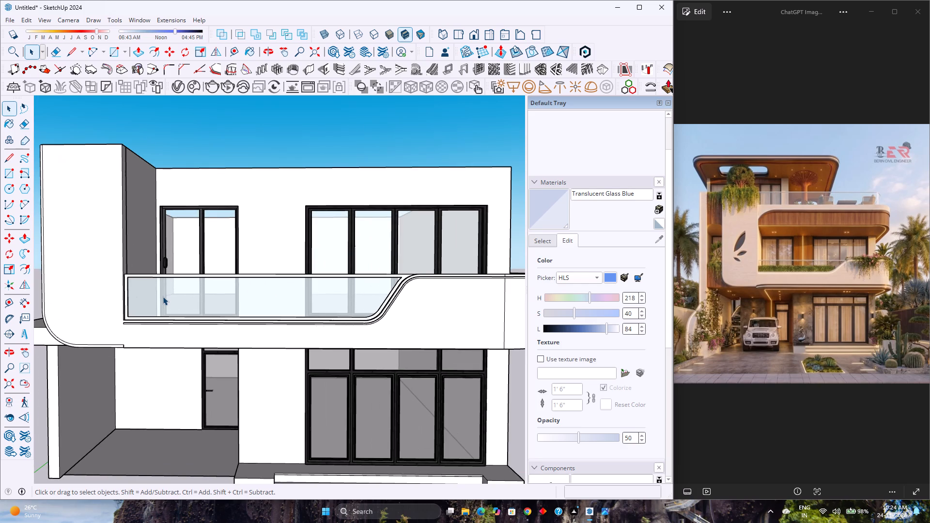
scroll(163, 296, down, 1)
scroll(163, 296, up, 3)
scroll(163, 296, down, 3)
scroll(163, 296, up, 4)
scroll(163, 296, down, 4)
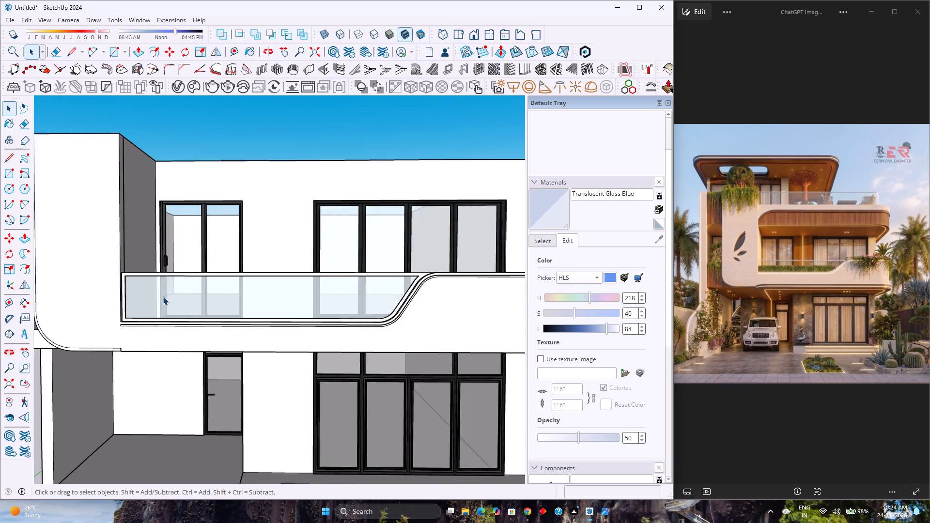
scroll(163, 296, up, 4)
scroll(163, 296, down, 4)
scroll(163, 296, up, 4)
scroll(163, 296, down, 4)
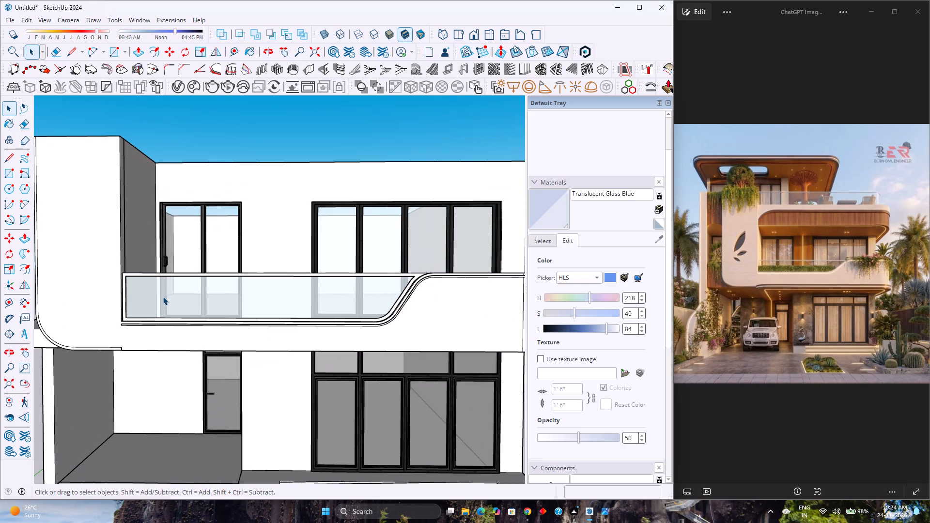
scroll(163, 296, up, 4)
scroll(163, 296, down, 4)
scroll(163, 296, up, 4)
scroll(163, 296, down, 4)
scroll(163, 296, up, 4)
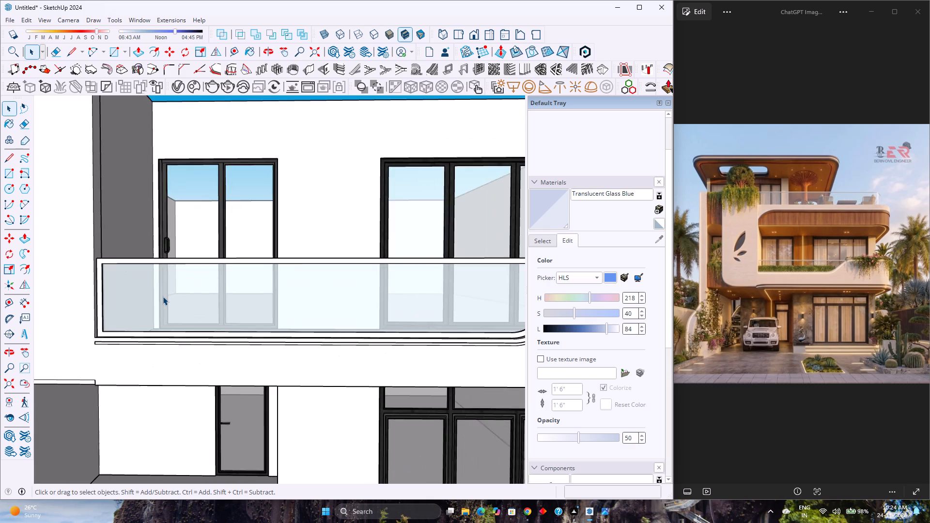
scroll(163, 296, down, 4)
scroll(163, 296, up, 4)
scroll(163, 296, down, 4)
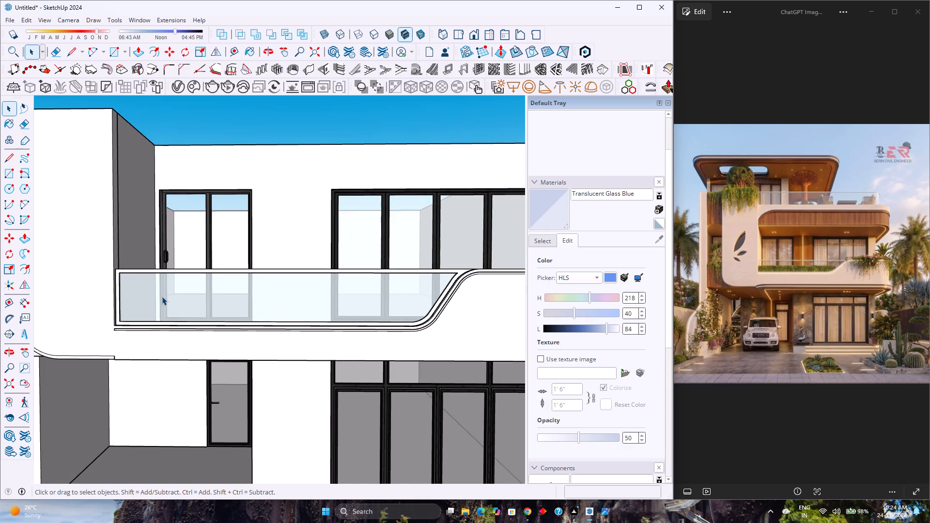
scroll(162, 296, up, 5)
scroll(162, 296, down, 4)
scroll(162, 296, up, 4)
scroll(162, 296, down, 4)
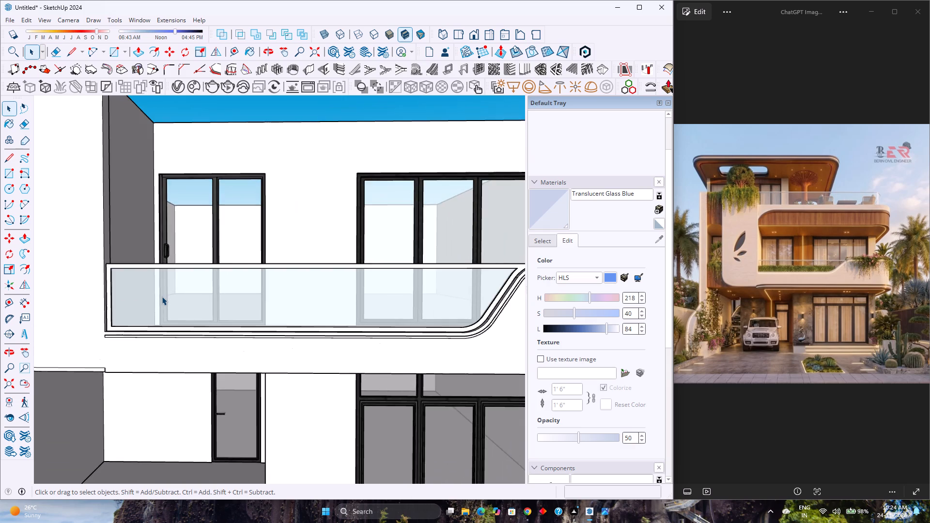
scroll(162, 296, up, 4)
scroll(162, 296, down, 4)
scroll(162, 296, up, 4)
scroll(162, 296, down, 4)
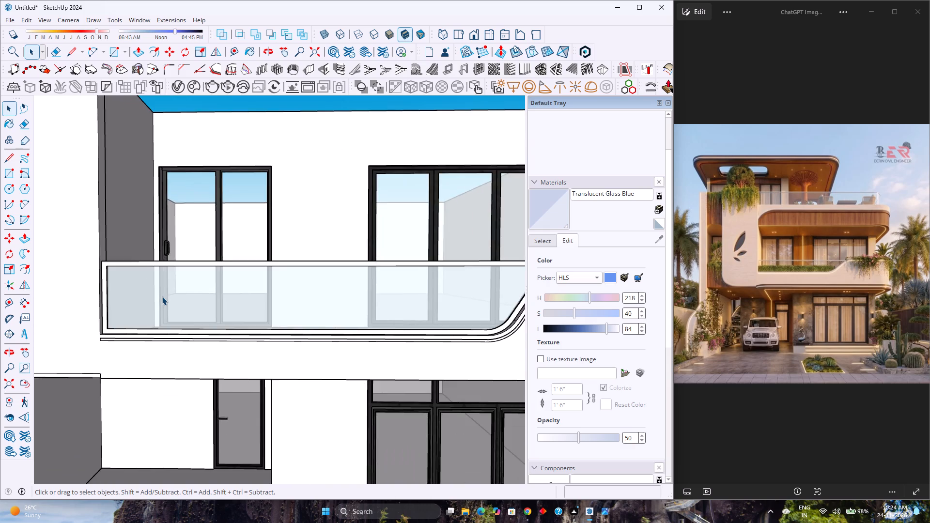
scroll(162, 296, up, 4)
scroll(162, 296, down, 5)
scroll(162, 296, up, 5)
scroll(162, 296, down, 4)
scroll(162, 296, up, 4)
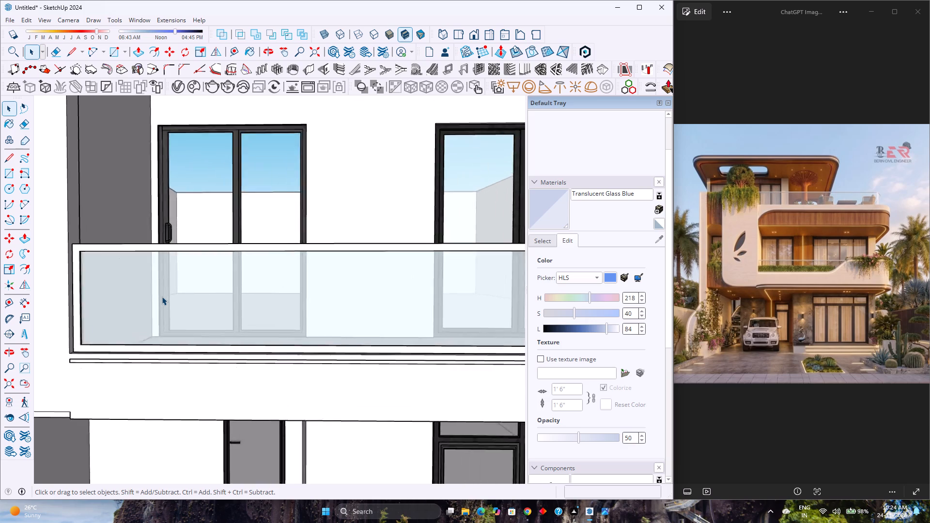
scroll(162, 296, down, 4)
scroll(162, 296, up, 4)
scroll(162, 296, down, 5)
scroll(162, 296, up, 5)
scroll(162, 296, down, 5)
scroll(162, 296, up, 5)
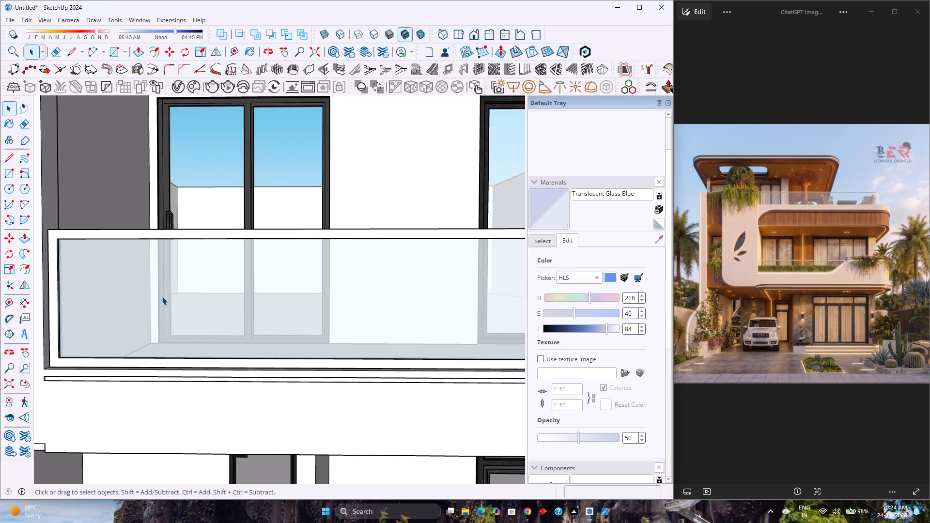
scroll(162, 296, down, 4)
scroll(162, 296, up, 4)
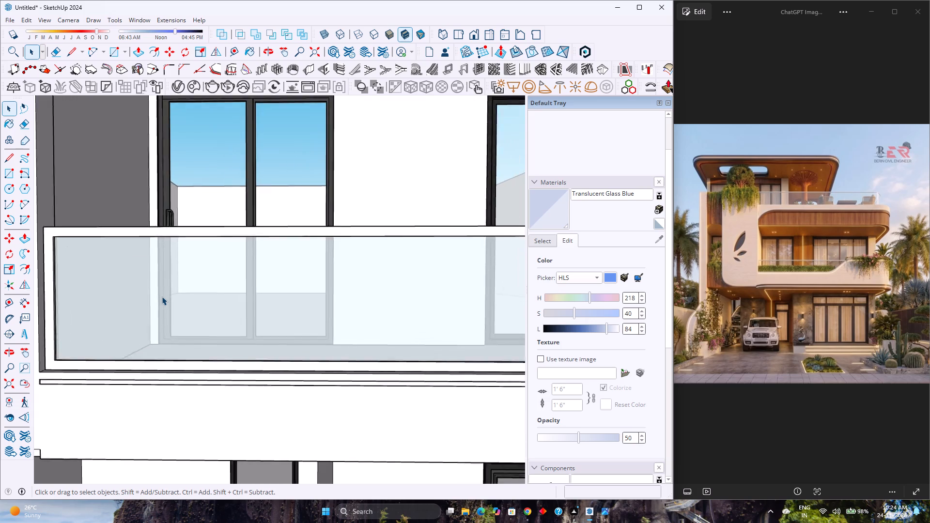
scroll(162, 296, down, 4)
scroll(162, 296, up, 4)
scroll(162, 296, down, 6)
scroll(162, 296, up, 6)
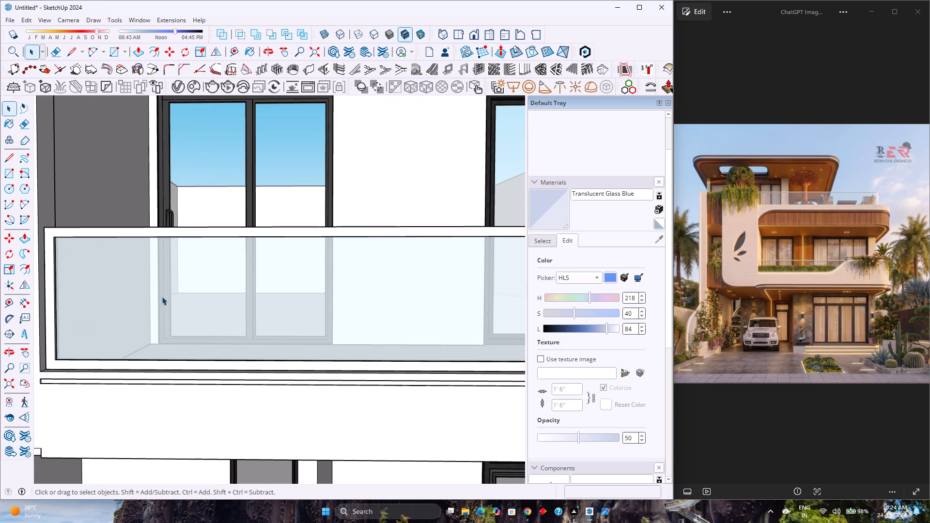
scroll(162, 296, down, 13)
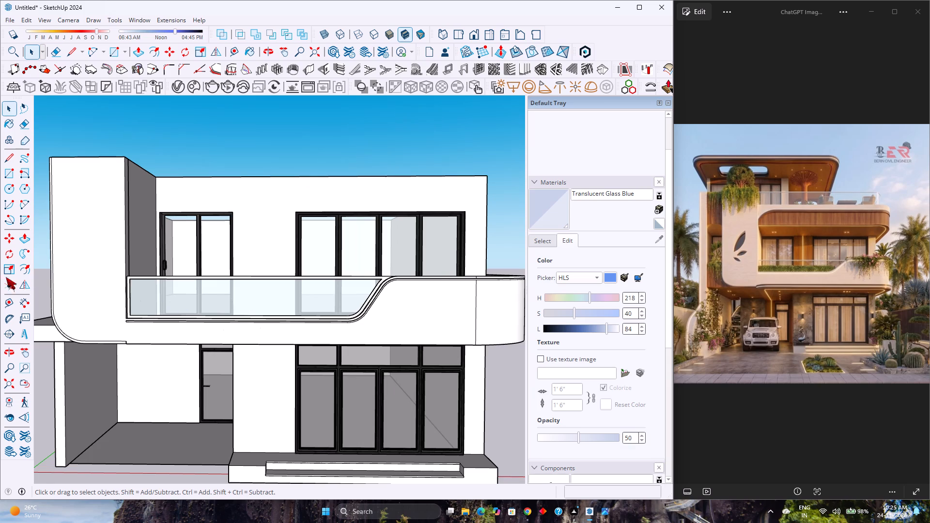
Open the white front facade group with the tall upper-floor panel for editing, down to its inner geometry.
scroll(43, 266, up, 3)
double_click(90, 260)
scroll(90, 260, up, 3)
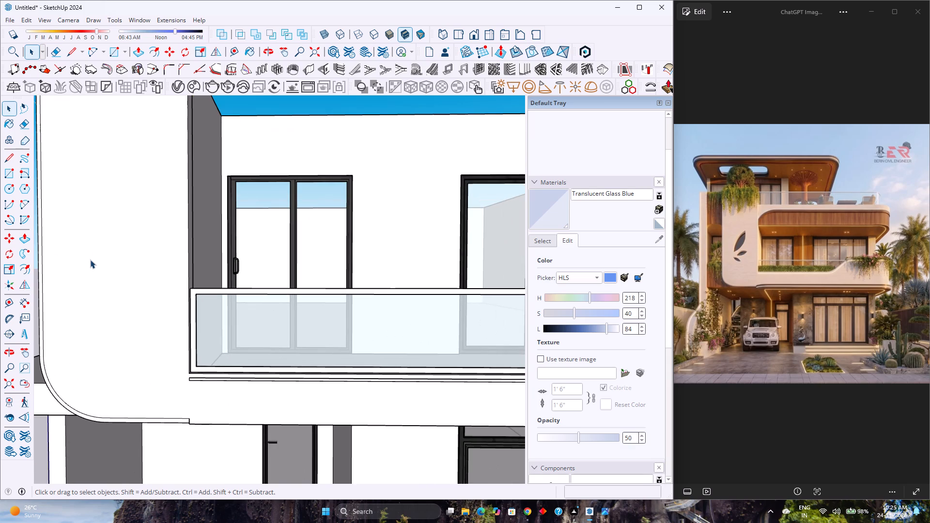
double_click(90, 260)
scroll(90, 260, down, 6)
click(90, 260)
scroll(90, 260, up, 4)
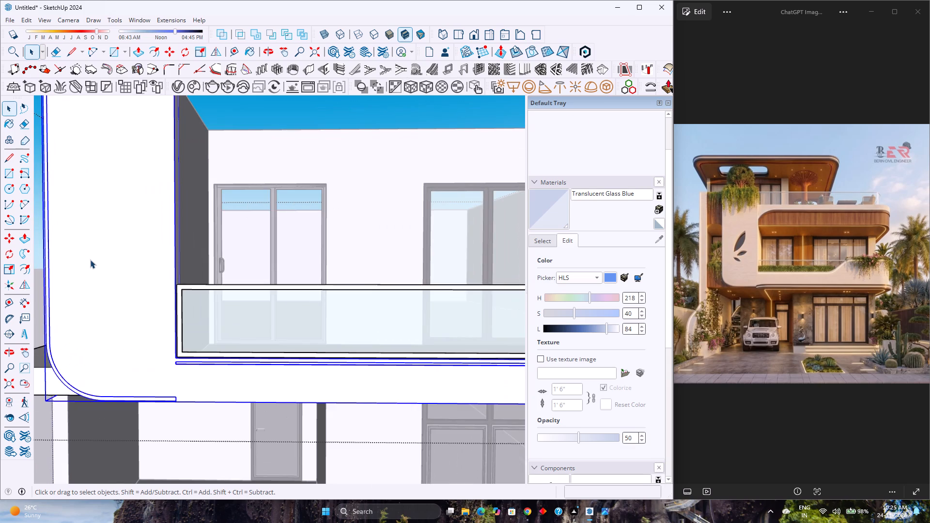
double_click(90, 260)
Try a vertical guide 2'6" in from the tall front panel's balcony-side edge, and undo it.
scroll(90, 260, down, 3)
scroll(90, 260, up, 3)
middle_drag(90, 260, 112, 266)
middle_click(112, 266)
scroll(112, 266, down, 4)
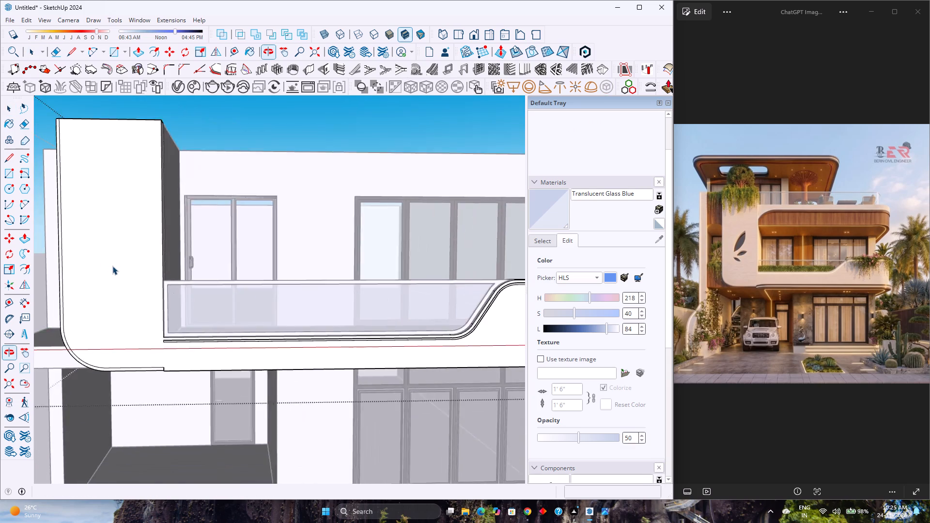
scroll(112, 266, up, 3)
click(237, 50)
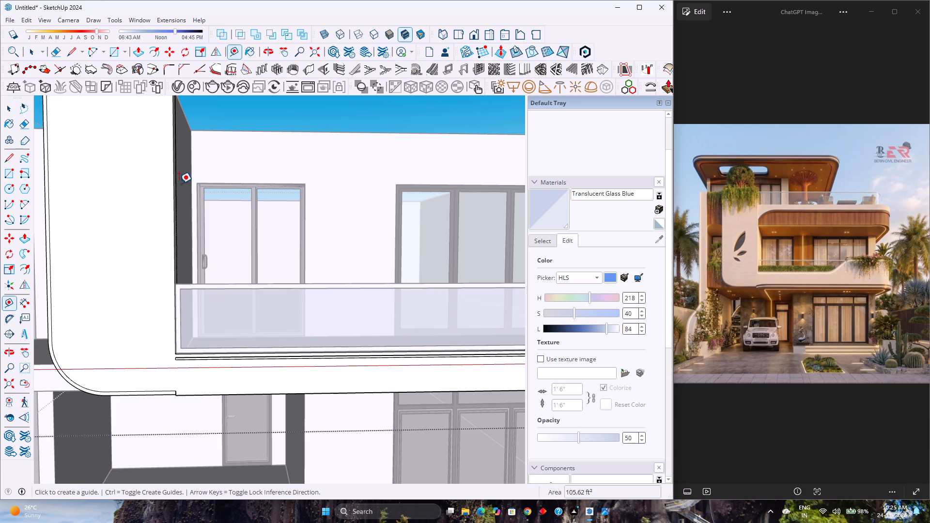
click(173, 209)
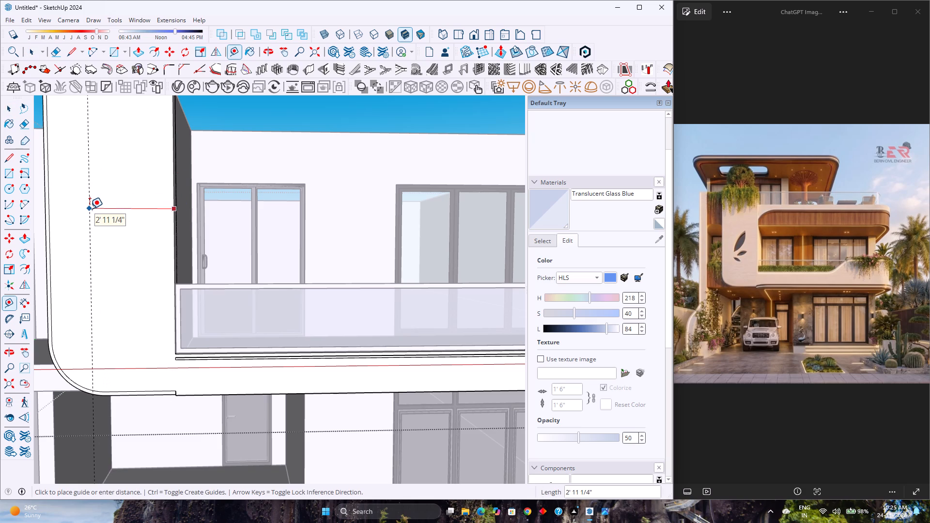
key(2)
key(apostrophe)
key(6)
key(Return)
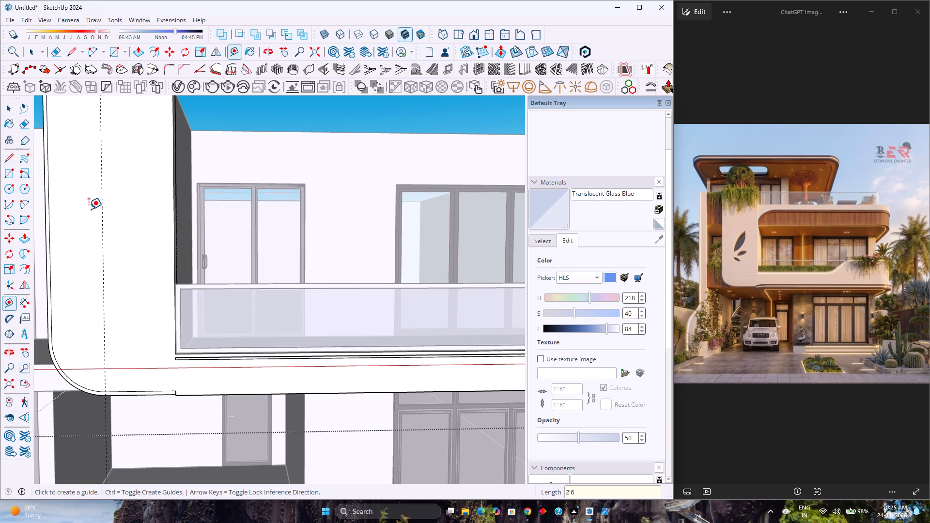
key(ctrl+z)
Place a vertical guide 3' in from the balcony-side edge on the face of the tall front panel.
click(175, 187)
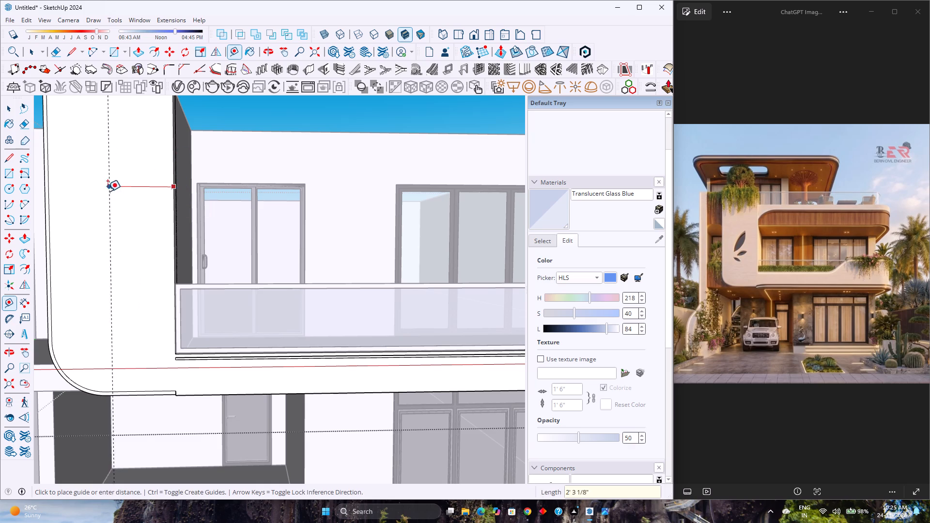
text(3')
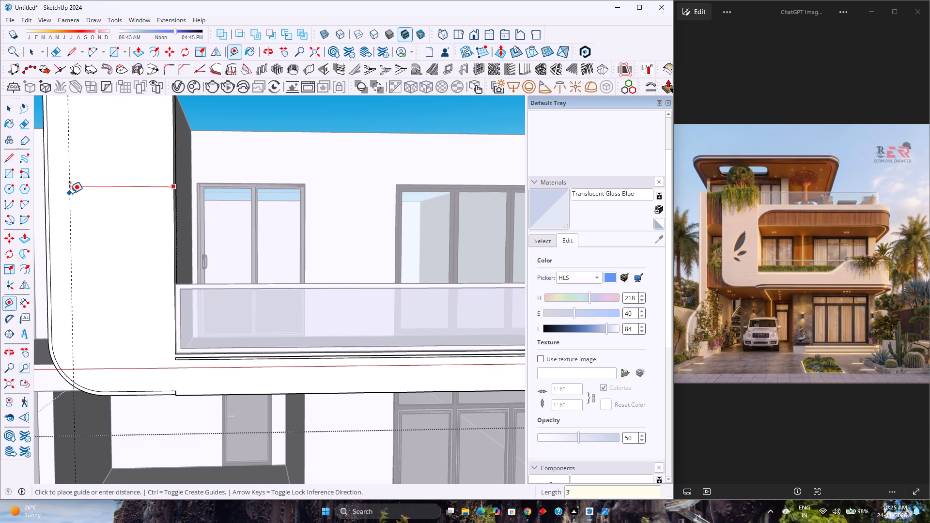
key(Return)
Place a horizontal guide 5' above the bottom edge of the balcony band, crossing the tall front panel.
scroll(120, 208, down, 2)
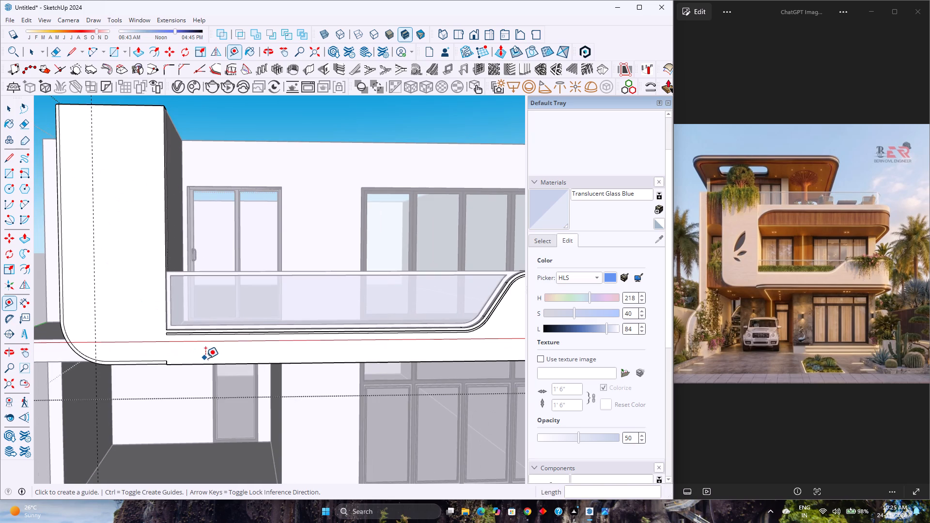
click(207, 364)
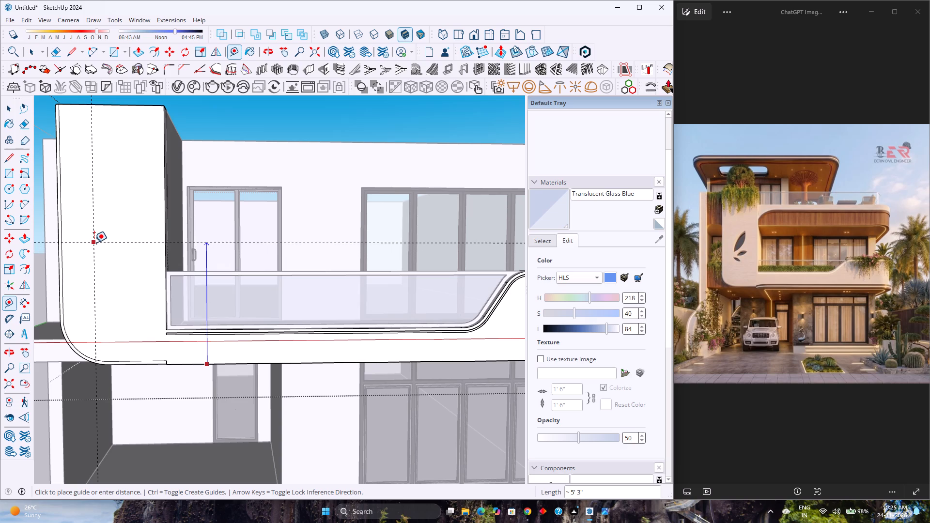
text(5')
key(Return)
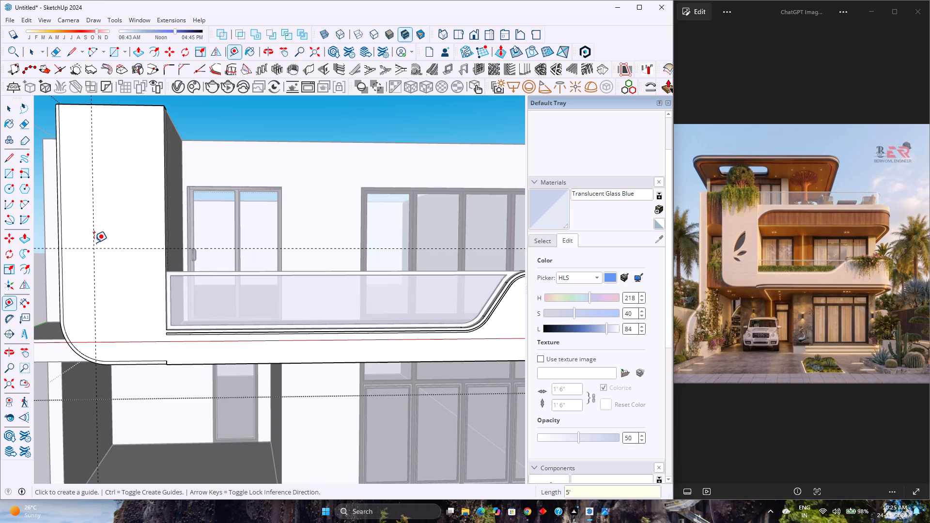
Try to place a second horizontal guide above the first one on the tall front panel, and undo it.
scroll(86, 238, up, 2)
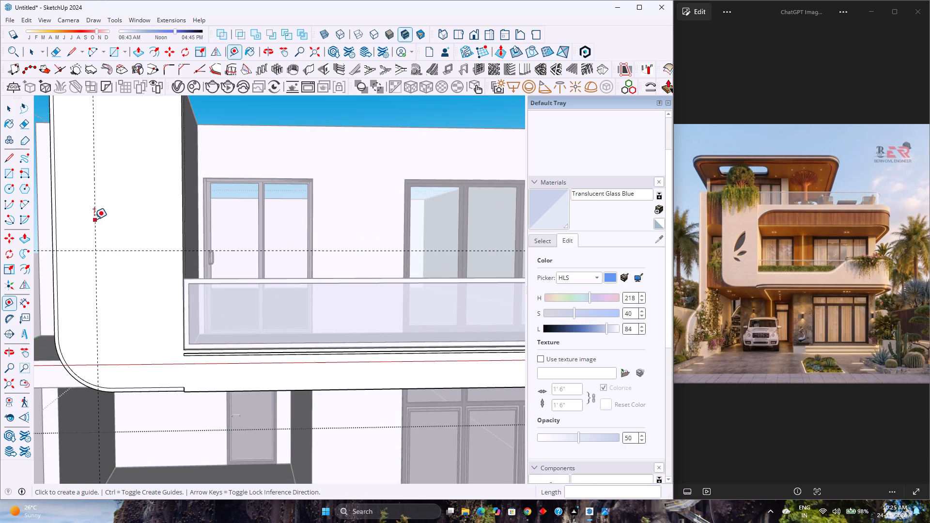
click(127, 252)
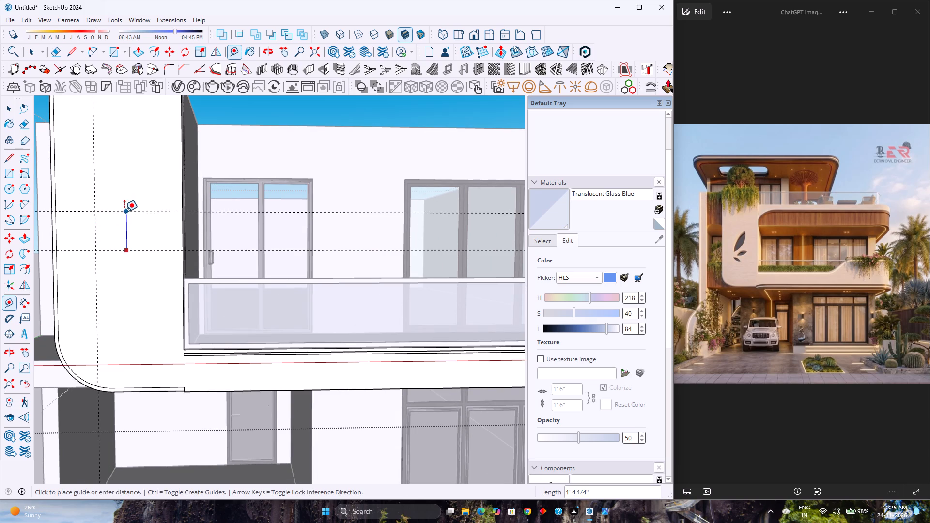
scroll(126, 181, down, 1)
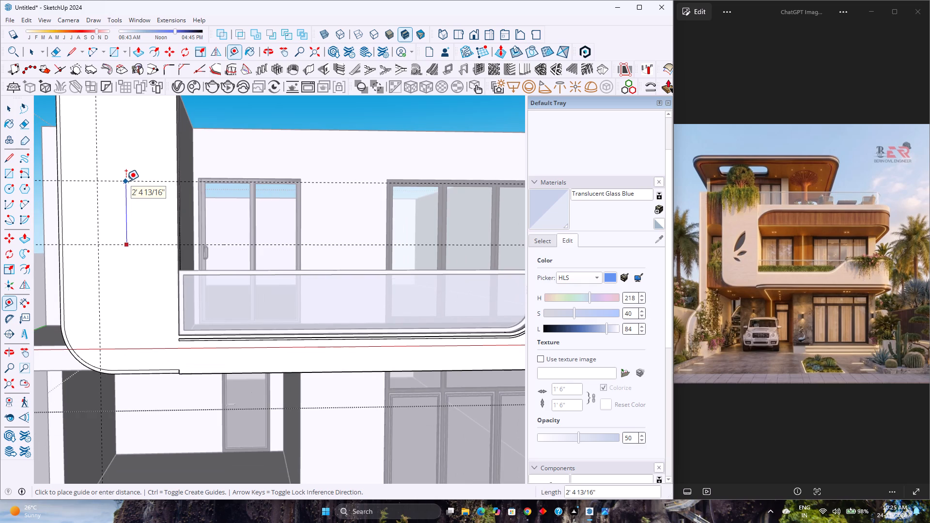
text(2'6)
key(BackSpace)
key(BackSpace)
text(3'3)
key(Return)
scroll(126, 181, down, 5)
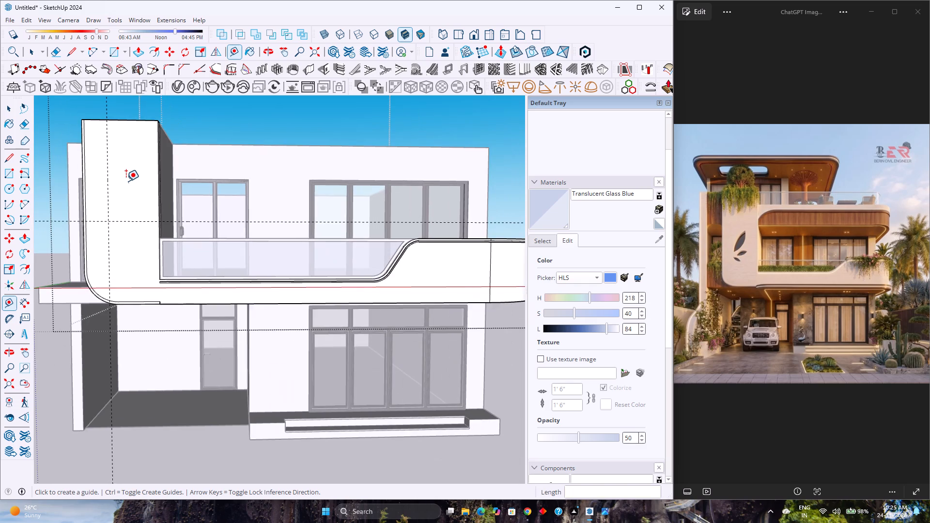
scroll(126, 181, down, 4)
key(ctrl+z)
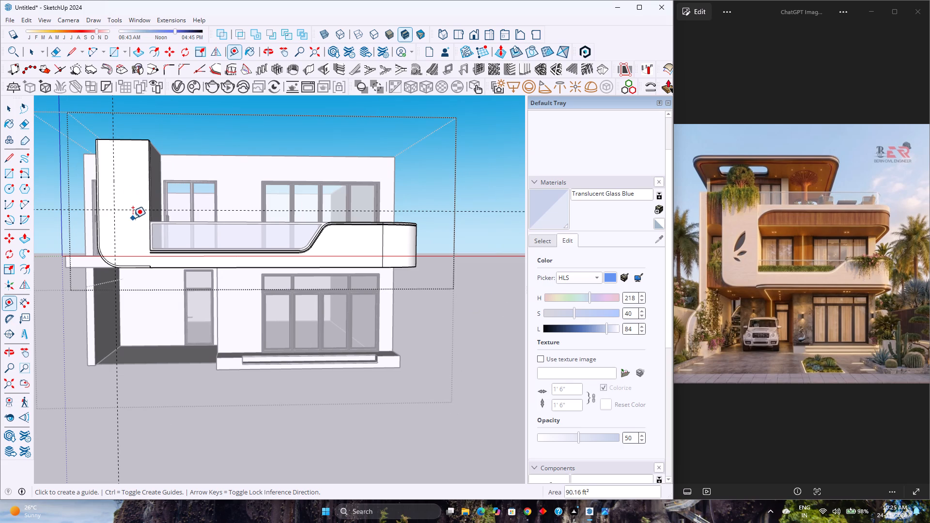
Place a second horizontal guide 3'3" above the first horizontal guide on the tall front panel.
click(133, 209)
text(3'3)
key(Return)
scroll(123, 187, up, 4)
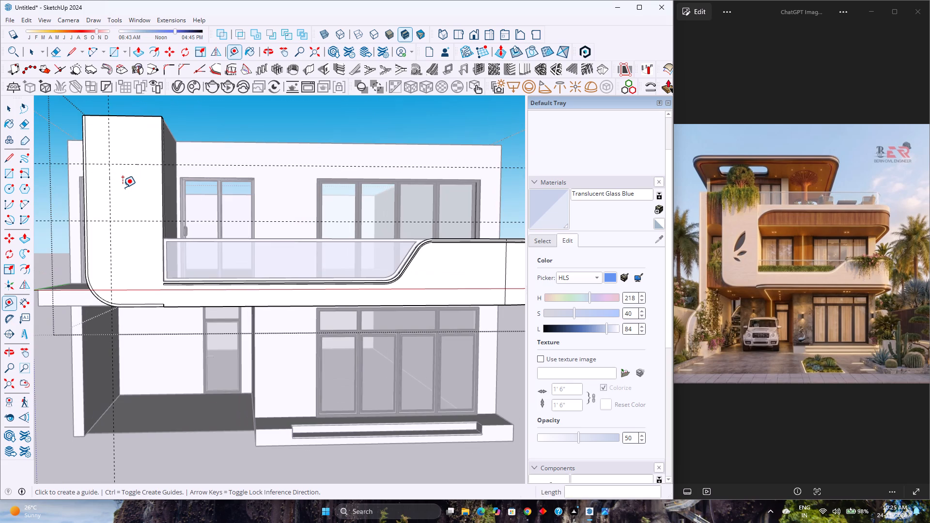
Place a second vertical guide 1'6" from the first one, toward the balcony side of the tall front panel.
scroll(123, 187, up, 1)
middle_drag(123, 187, 136, 238)
middle_click(136, 238)
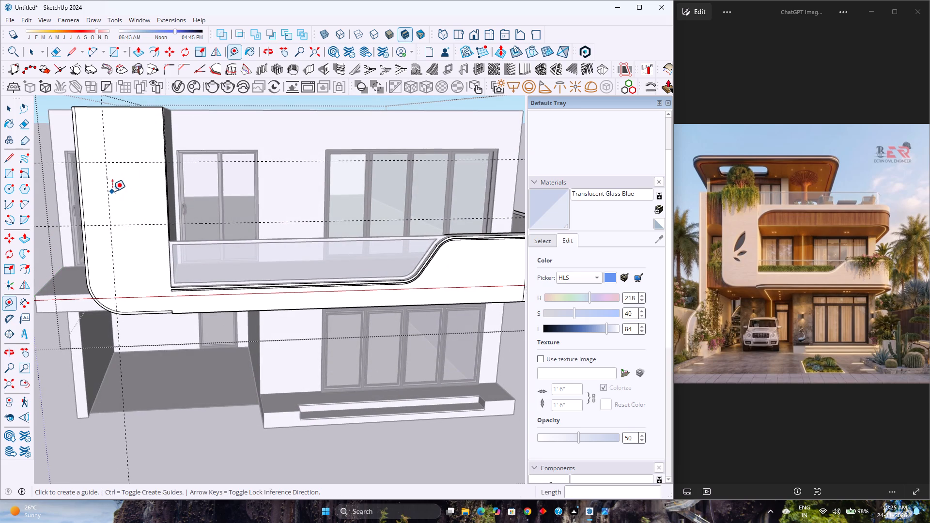
click(110, 188)
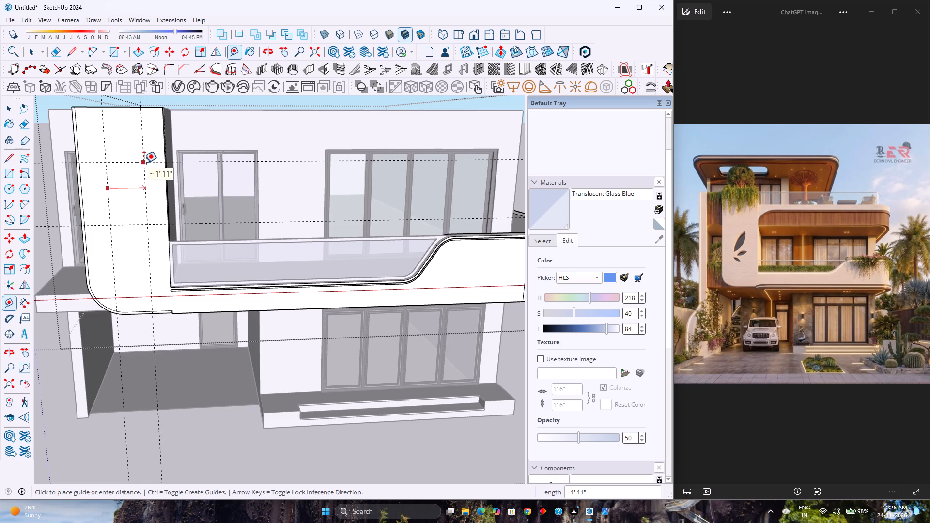
text(1')
key(6)
key(Return)
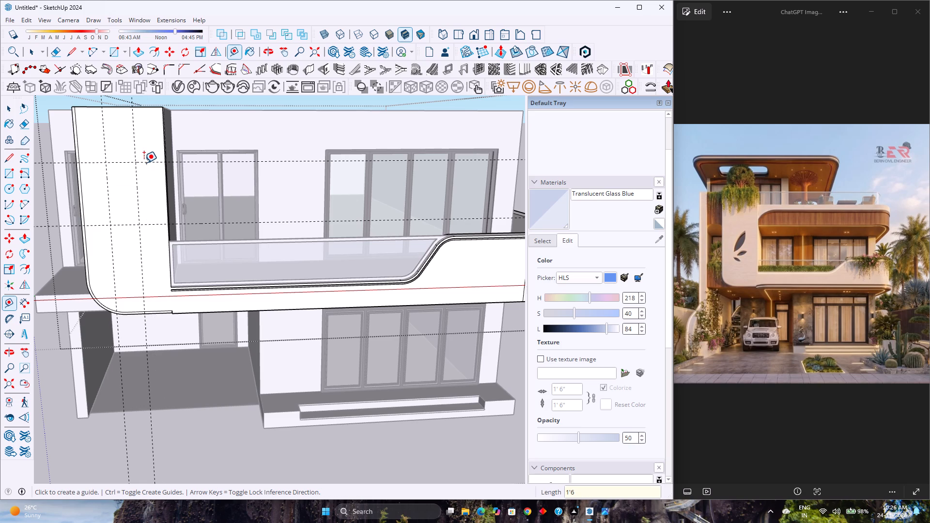
Draw the leaf's outer arc between the diagonally opposite guide intersections on the tall front panel, with a bulge of about 4 3/4".
key(a)
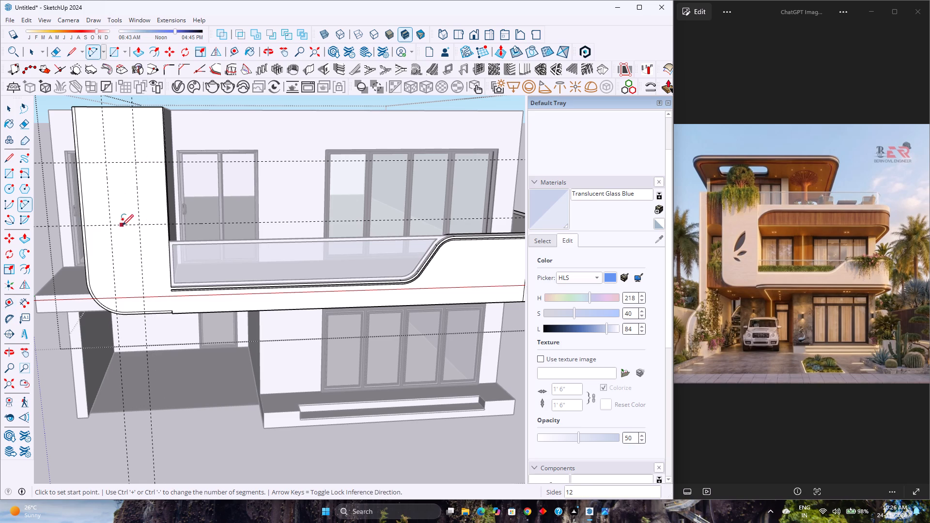
click(112, 226)
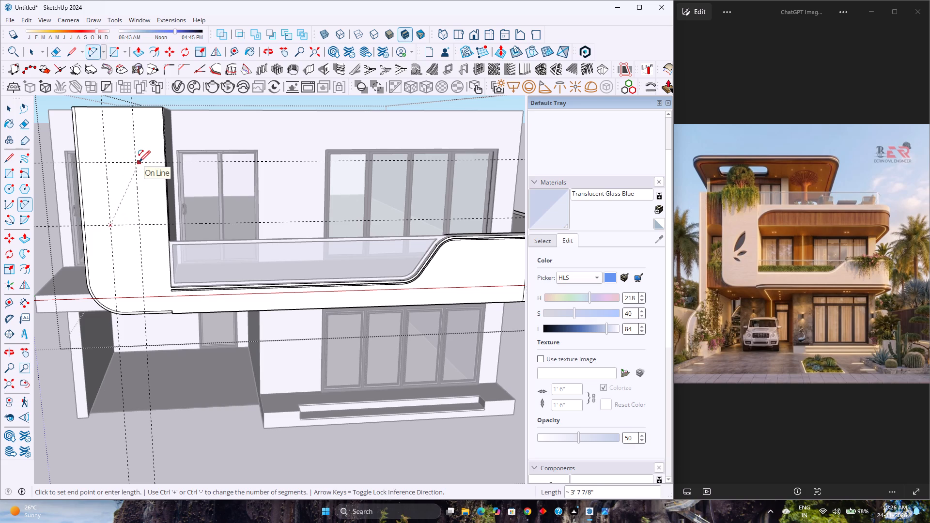
click(137, 162)
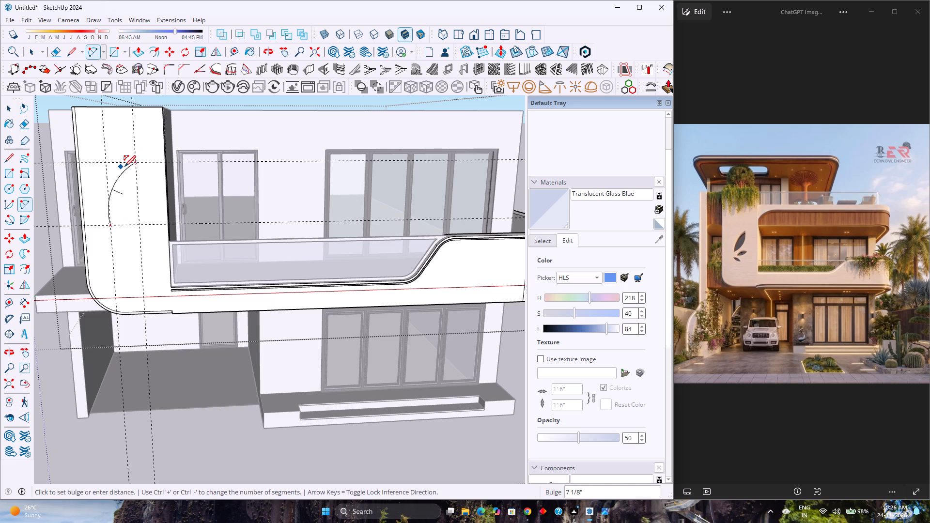
scroll(108, 221, up, 3)
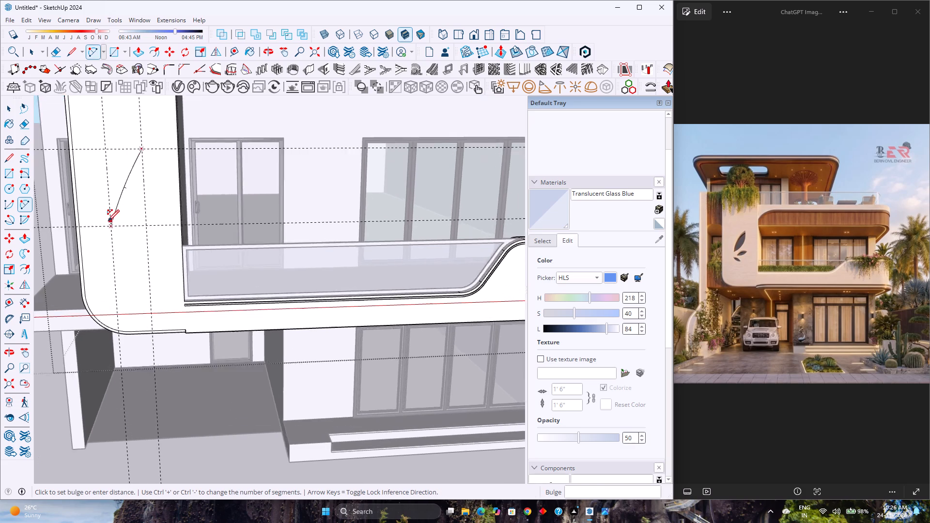
scroll(108, 221, up, 2)
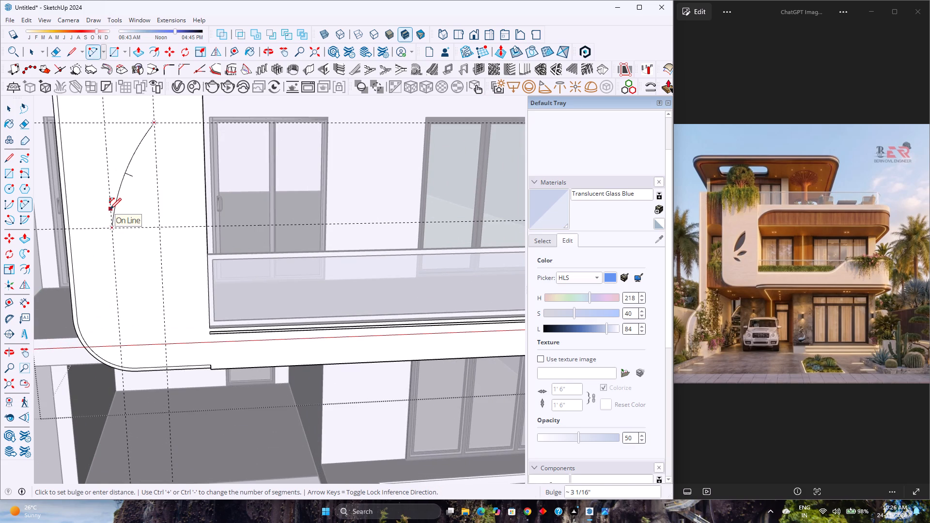
scroll(110, 209, up, 4)
shift+middle_drag(110, 208, 138, 280)
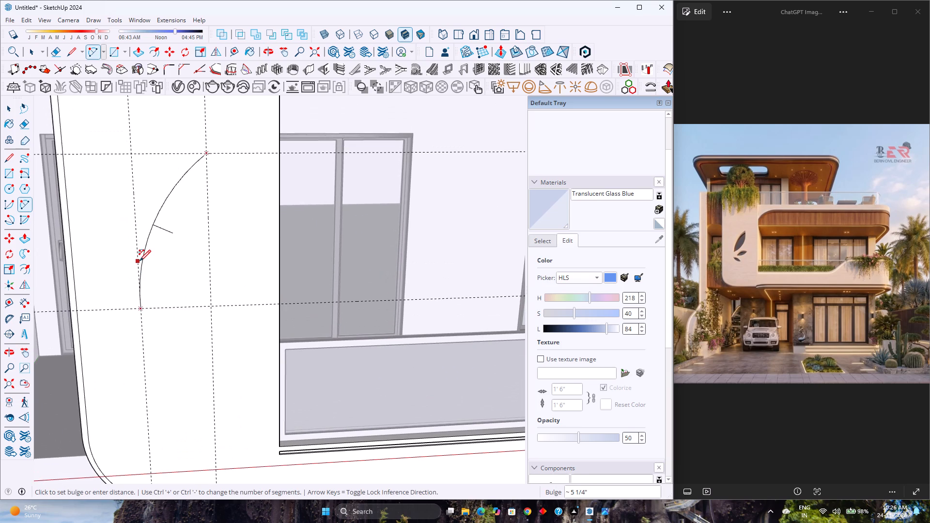
click(139, 266)
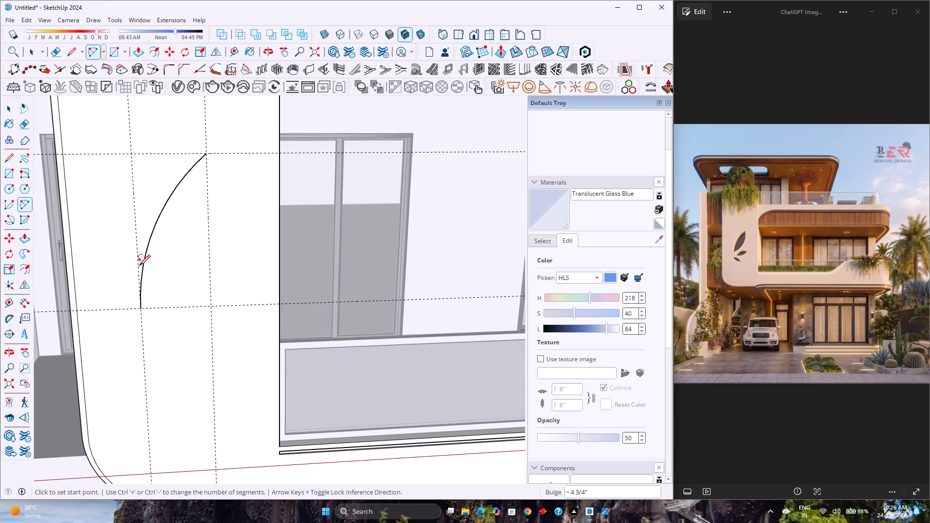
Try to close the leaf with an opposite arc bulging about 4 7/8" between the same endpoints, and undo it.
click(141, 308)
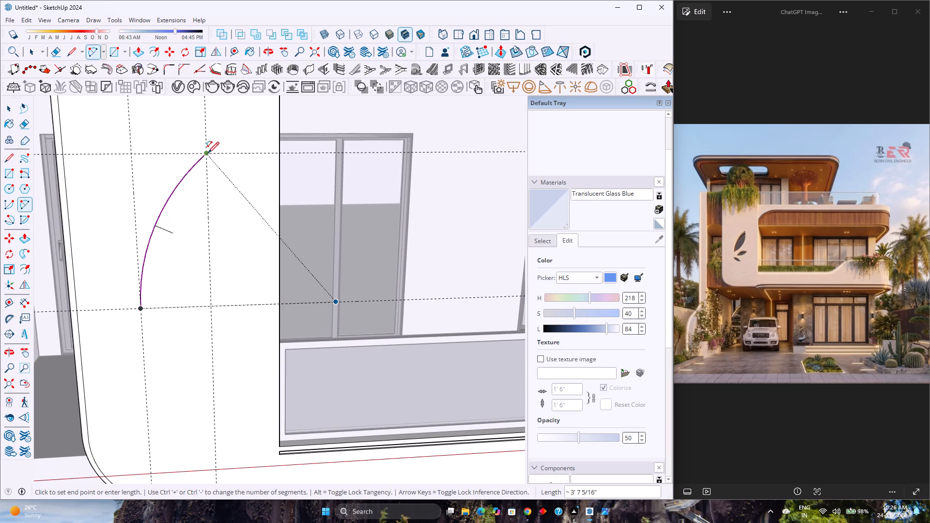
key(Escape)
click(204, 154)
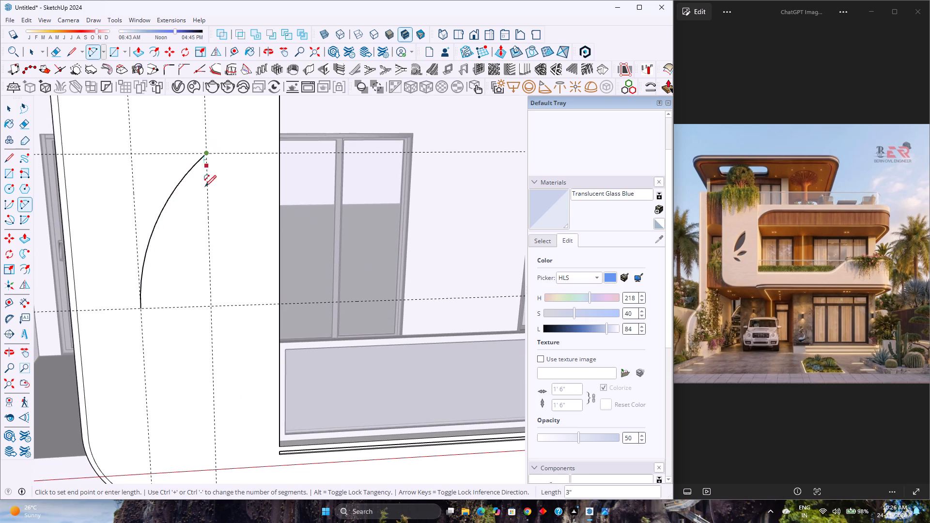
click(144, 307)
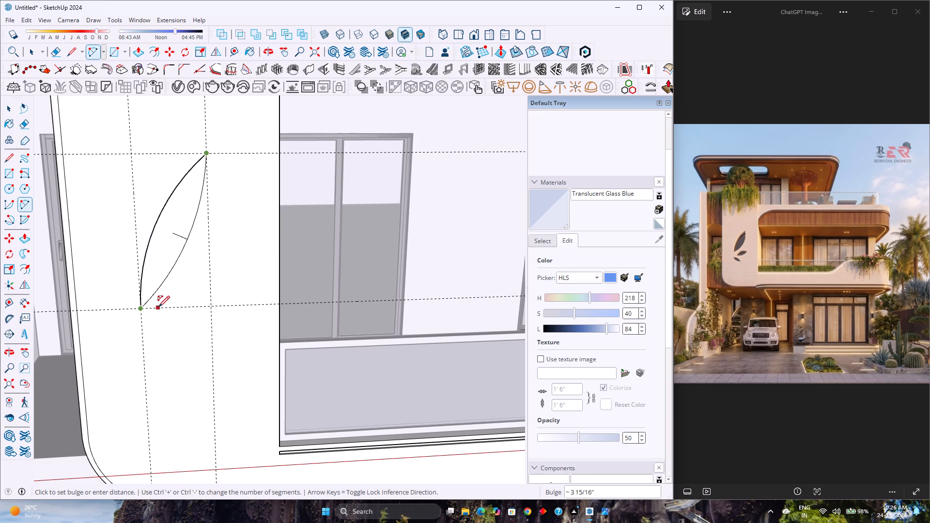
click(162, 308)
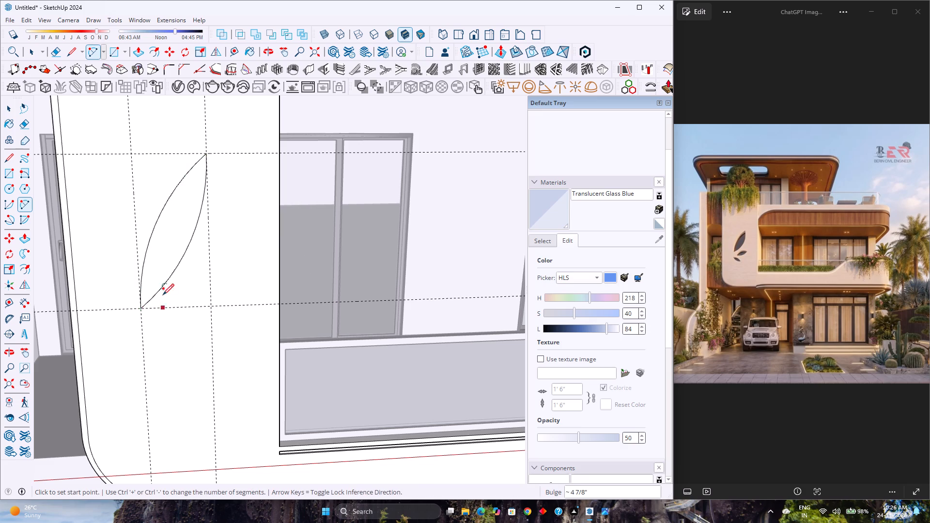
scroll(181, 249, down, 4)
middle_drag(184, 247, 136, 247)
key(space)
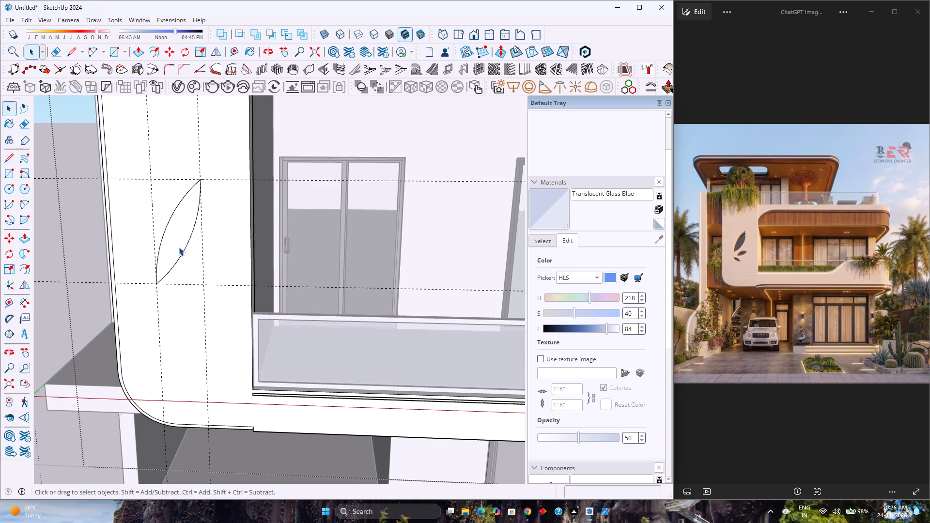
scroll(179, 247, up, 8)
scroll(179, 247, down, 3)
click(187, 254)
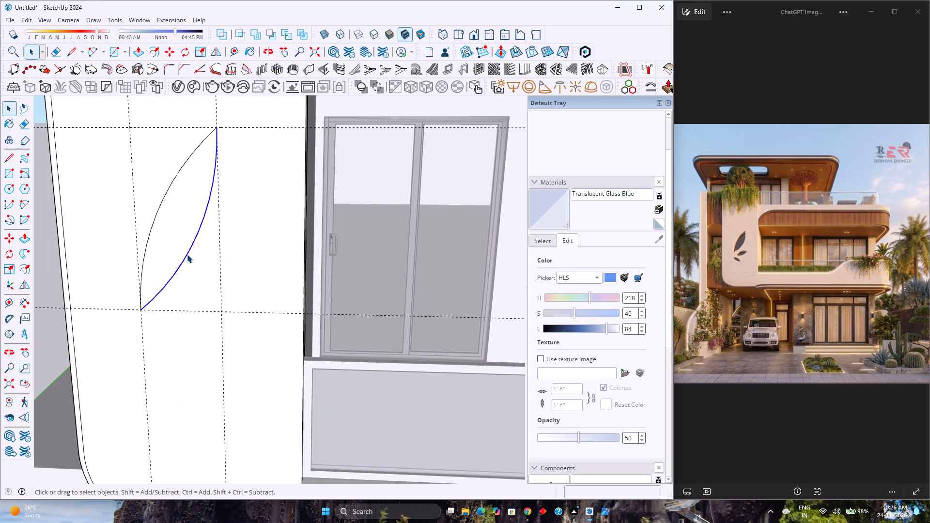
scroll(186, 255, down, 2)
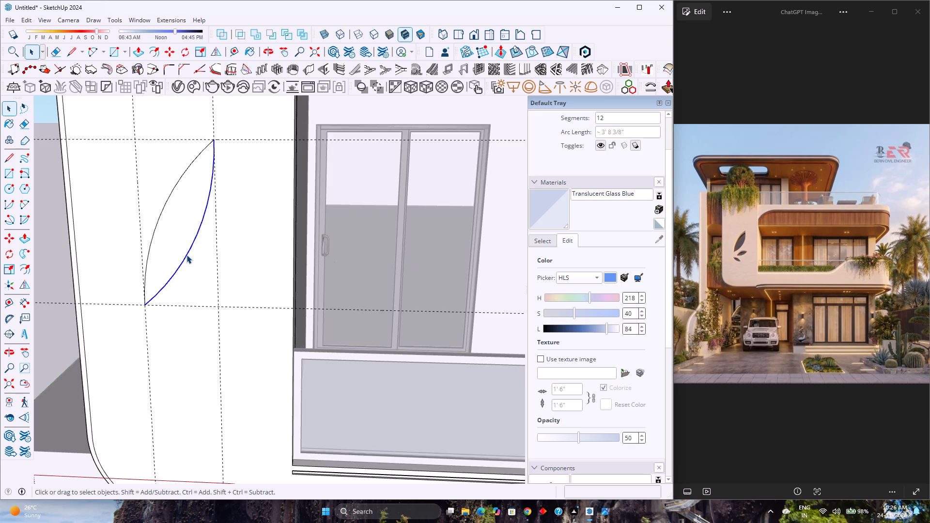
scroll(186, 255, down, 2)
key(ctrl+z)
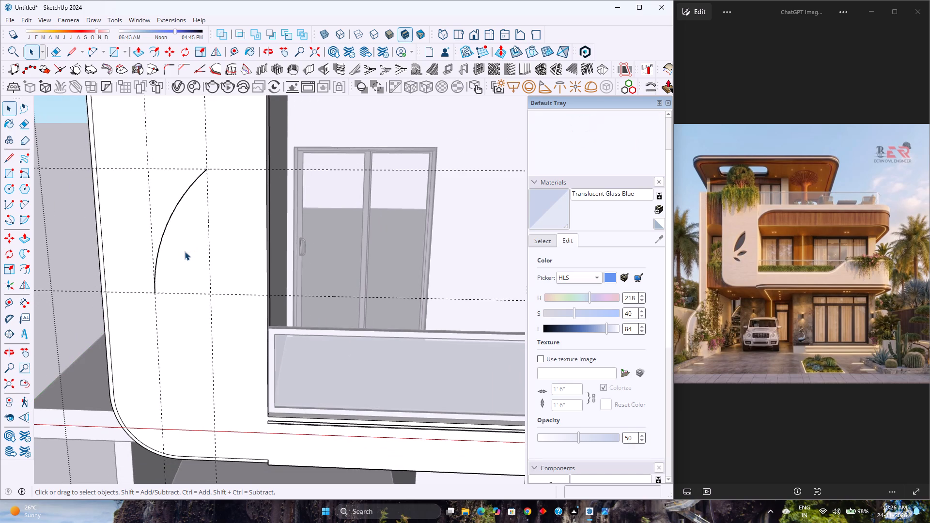
Close the leaf outline with an opposite arc of about 3'3 3/8" radius between the first arc's endpoints.
key(a)
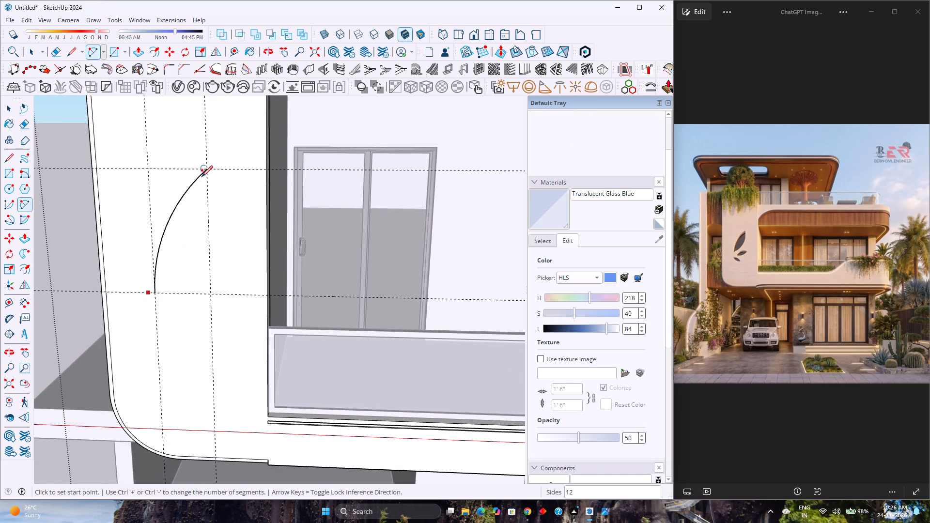
click(206, 170)
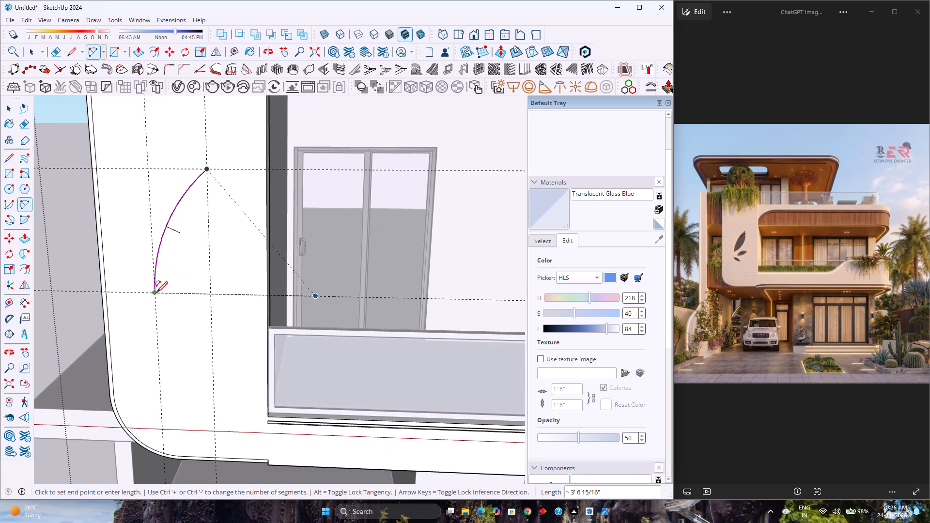
click(156, 292)
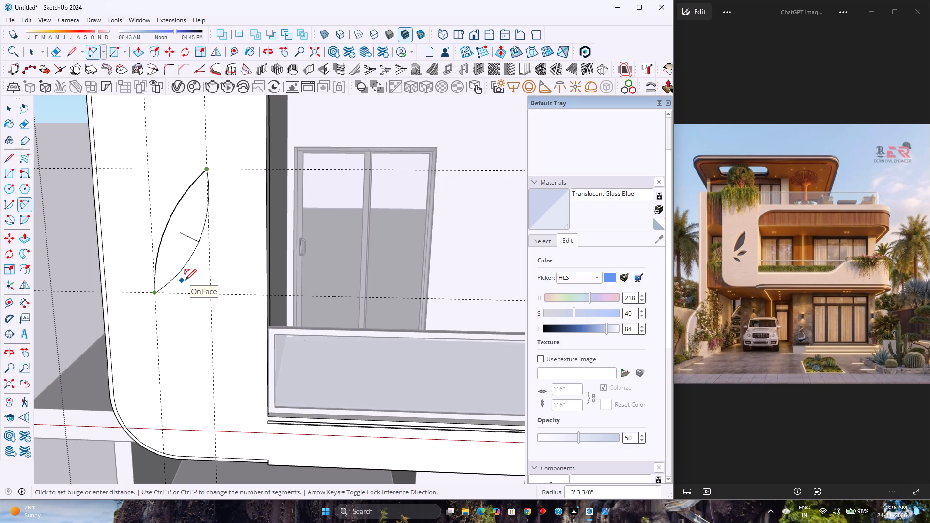
click(185, 280)
key(space)
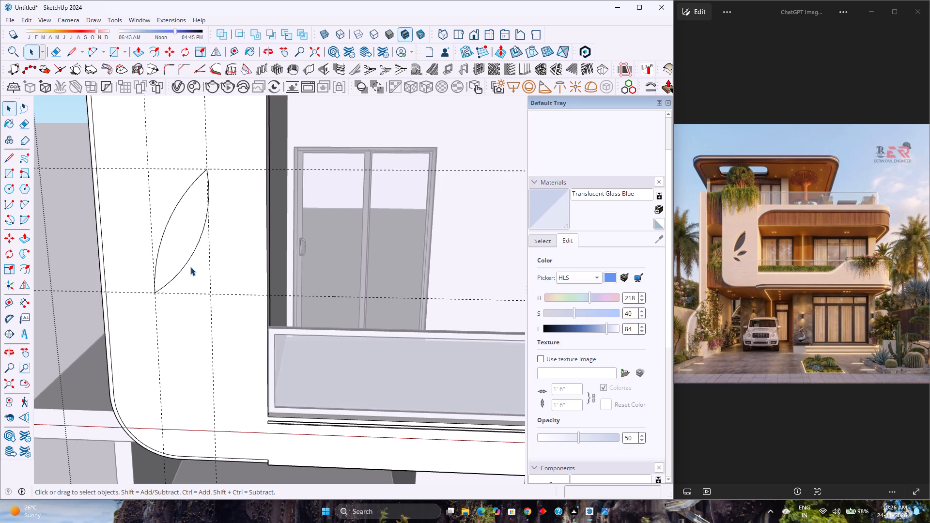
Set both arcs of the leaf outline to 120 segments.
click(186, 265)
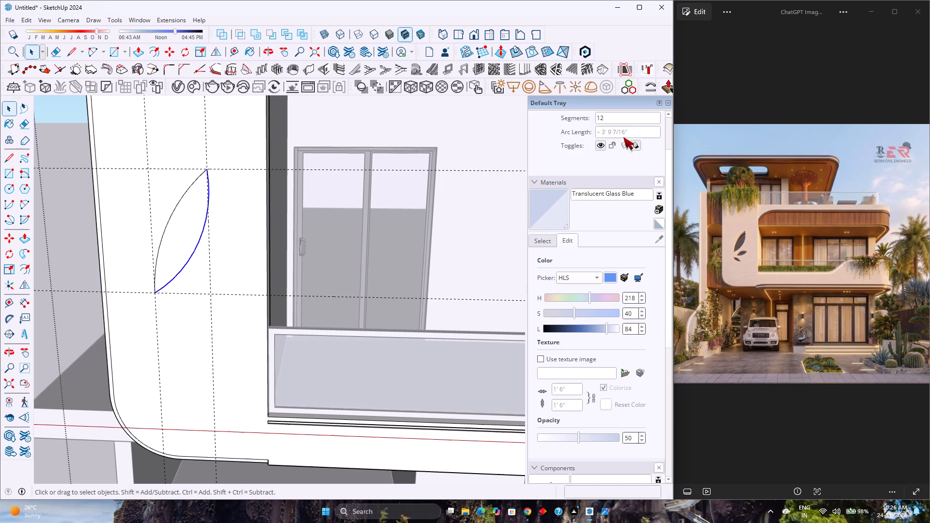
scroll(623, 137, up, 5)
click(613, 183)
key(0)
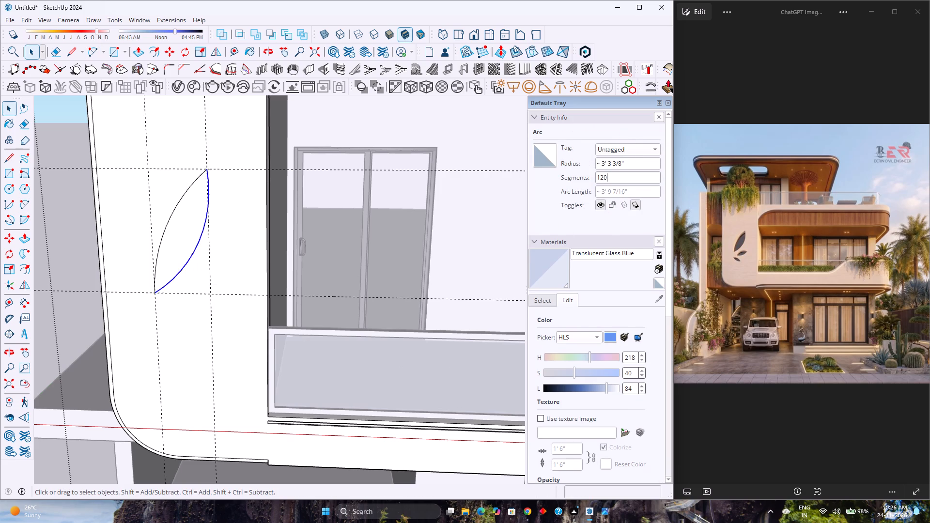
key(Return)
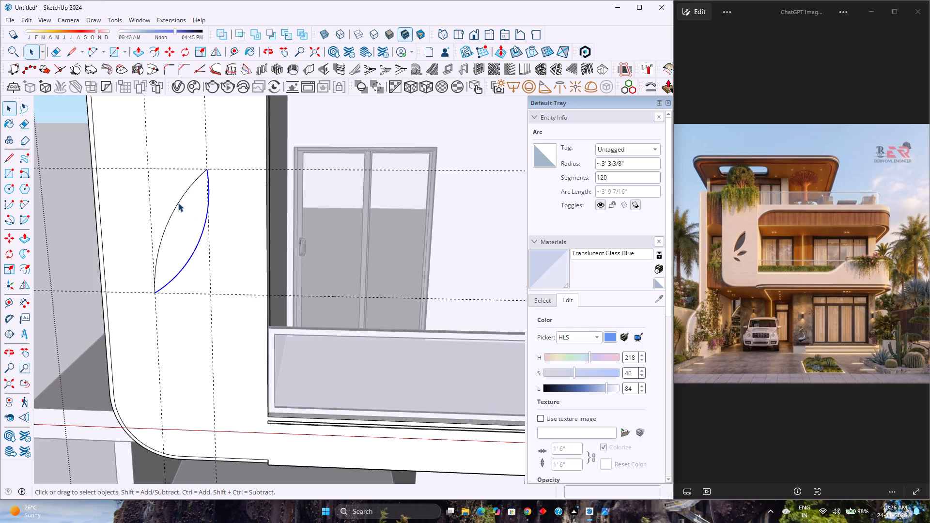
click(178, 202)
click(639, 163)
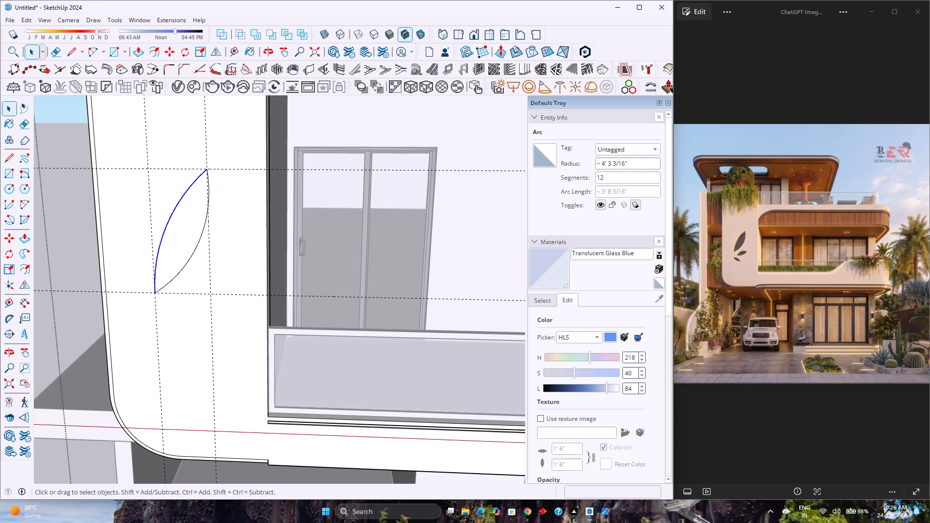
click(614, 179)
key(0)
key(Return)
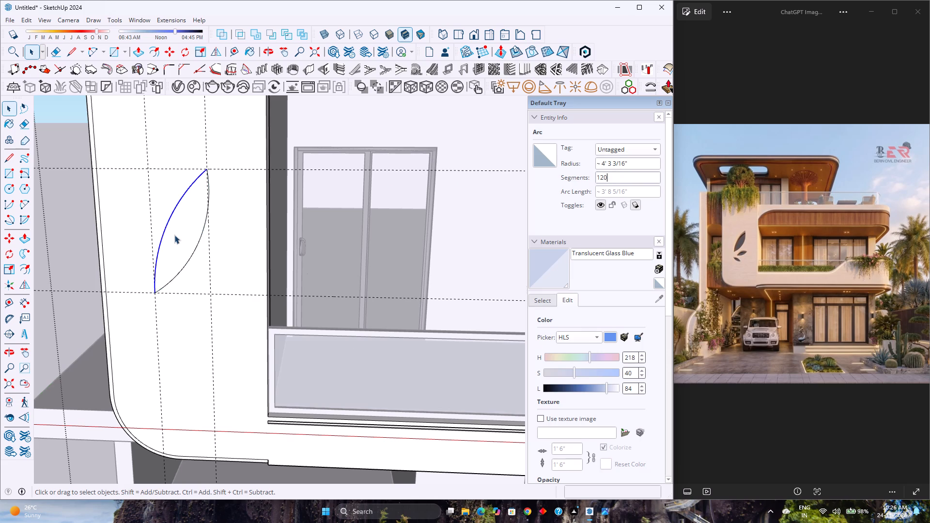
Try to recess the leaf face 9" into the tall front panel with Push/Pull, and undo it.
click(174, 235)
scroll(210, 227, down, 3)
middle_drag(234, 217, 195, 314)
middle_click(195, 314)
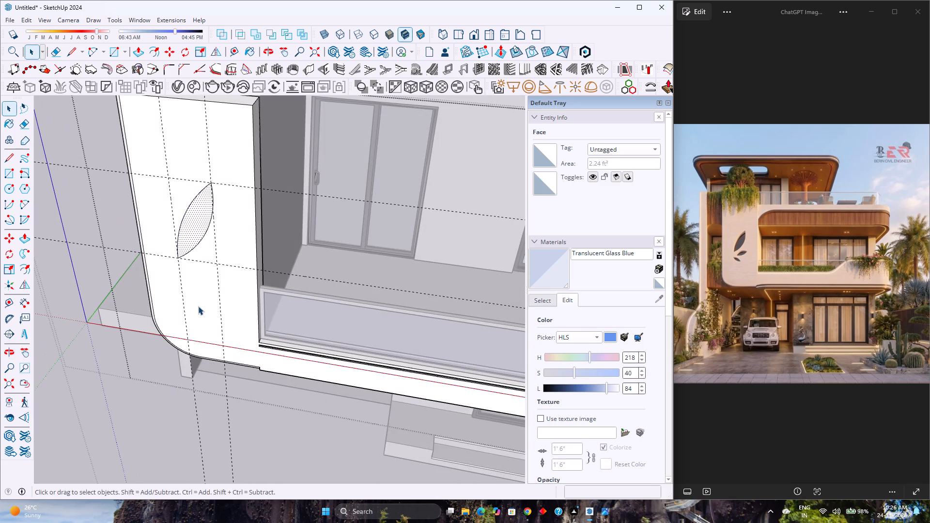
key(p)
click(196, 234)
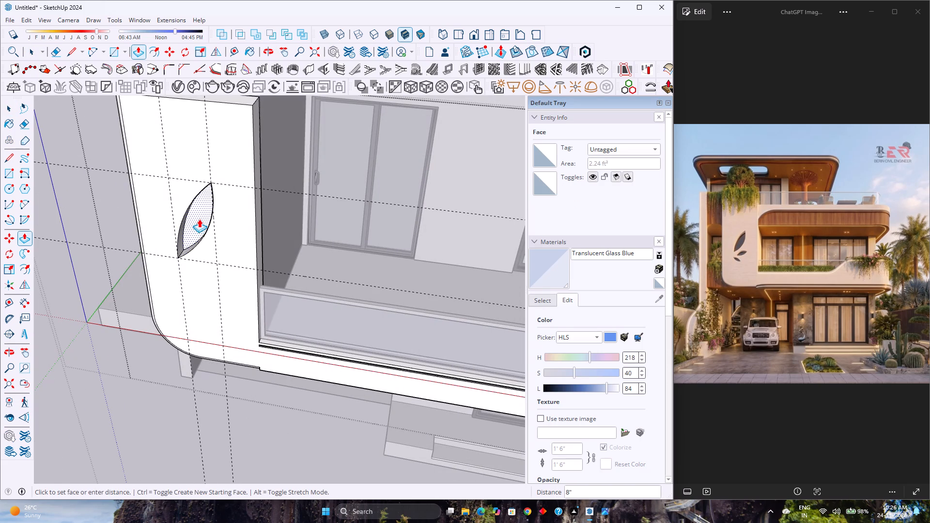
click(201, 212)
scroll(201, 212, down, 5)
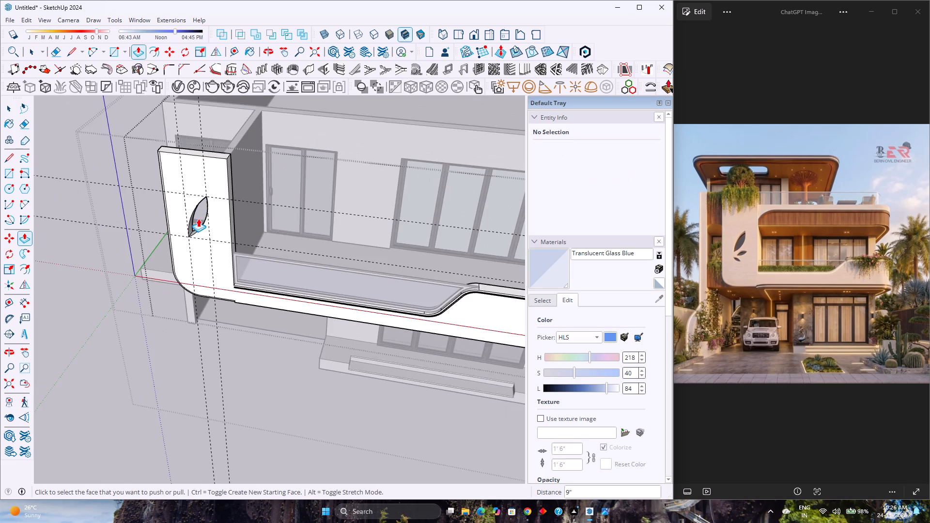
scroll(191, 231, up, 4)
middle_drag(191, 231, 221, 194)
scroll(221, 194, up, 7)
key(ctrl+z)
Select the leaf-shaped face on the tall front panel.
key(space)
click(203, 200)
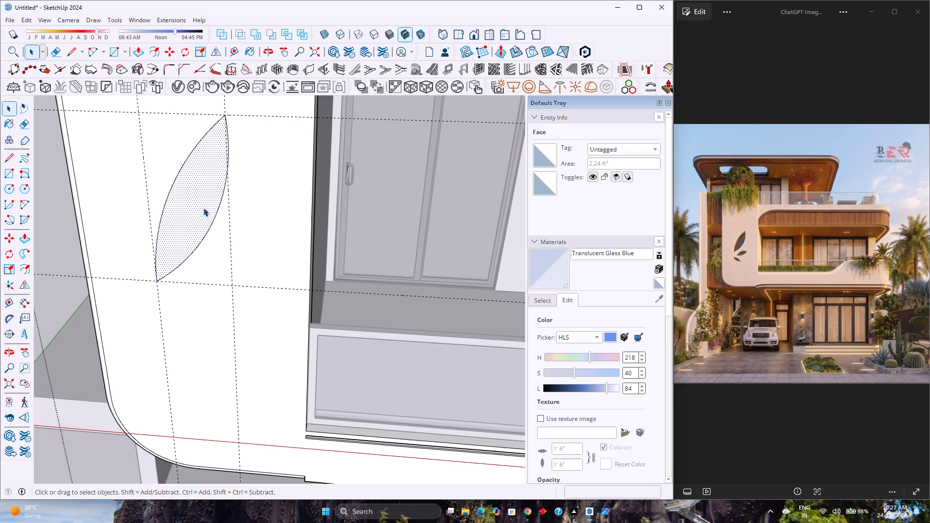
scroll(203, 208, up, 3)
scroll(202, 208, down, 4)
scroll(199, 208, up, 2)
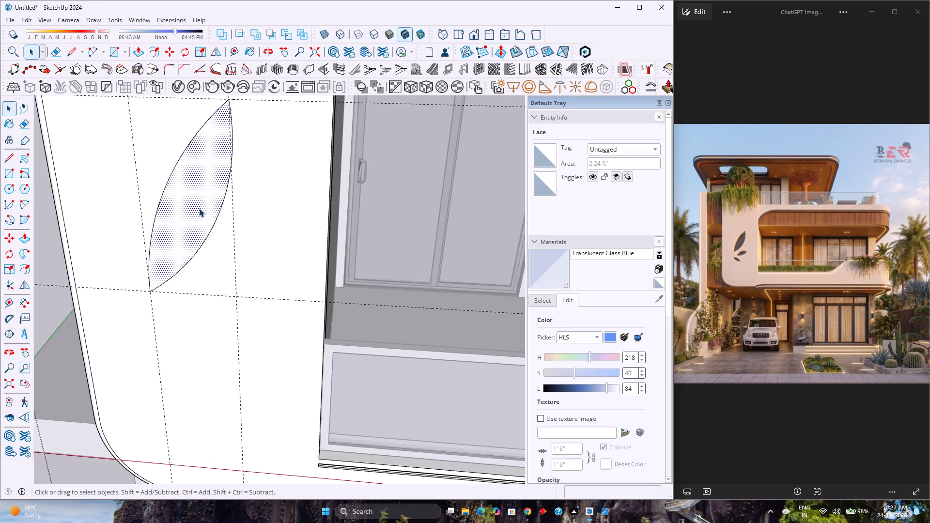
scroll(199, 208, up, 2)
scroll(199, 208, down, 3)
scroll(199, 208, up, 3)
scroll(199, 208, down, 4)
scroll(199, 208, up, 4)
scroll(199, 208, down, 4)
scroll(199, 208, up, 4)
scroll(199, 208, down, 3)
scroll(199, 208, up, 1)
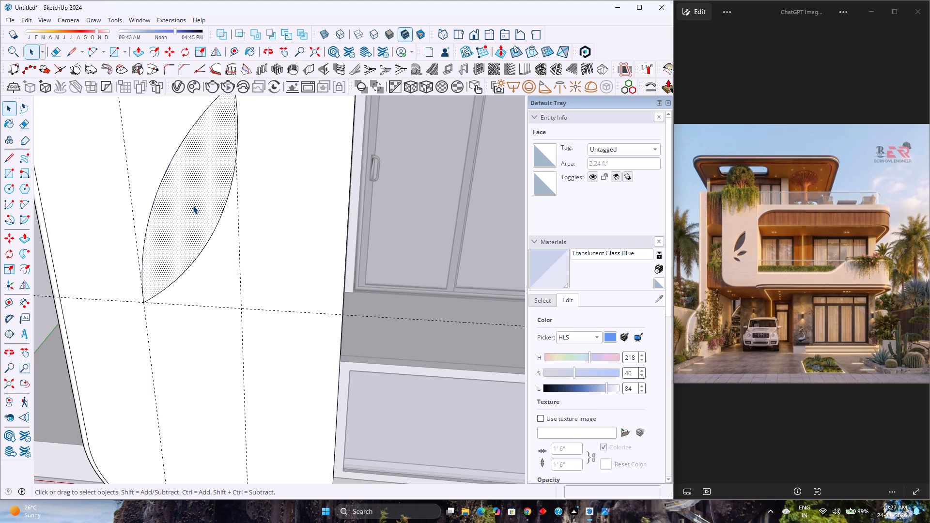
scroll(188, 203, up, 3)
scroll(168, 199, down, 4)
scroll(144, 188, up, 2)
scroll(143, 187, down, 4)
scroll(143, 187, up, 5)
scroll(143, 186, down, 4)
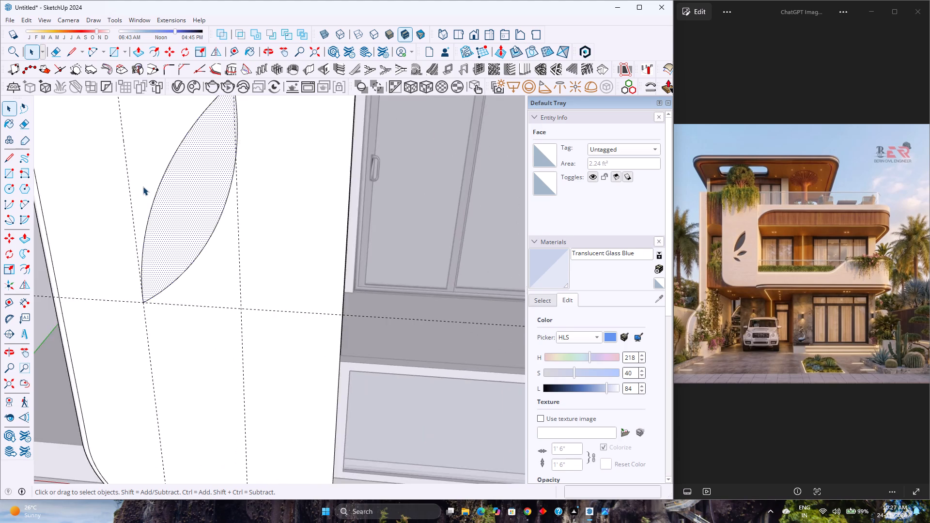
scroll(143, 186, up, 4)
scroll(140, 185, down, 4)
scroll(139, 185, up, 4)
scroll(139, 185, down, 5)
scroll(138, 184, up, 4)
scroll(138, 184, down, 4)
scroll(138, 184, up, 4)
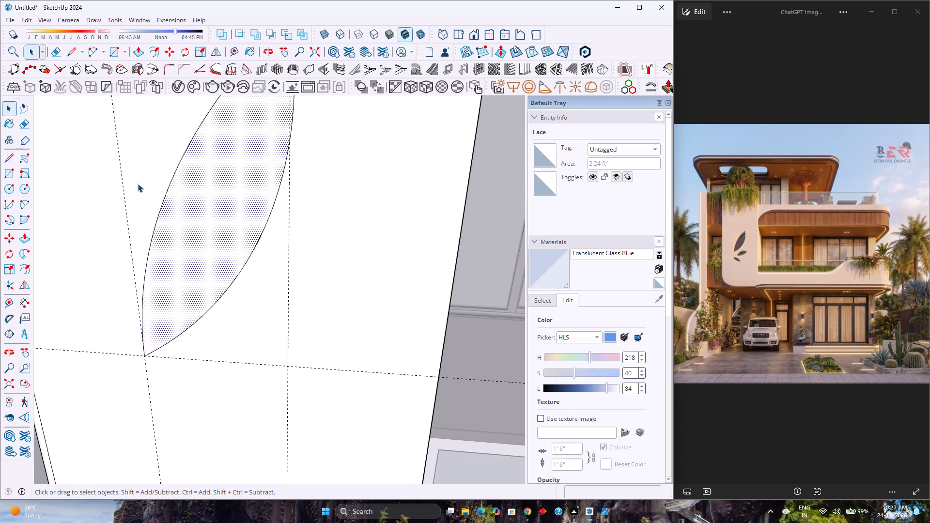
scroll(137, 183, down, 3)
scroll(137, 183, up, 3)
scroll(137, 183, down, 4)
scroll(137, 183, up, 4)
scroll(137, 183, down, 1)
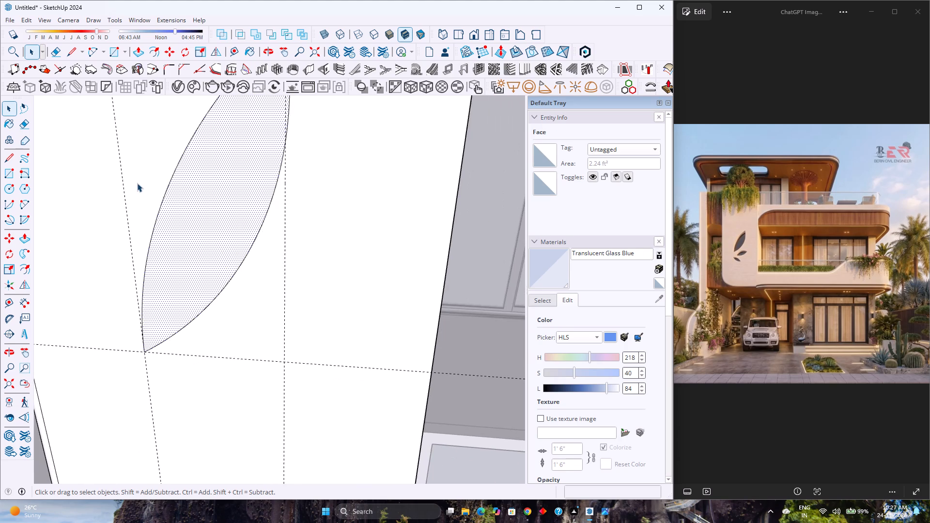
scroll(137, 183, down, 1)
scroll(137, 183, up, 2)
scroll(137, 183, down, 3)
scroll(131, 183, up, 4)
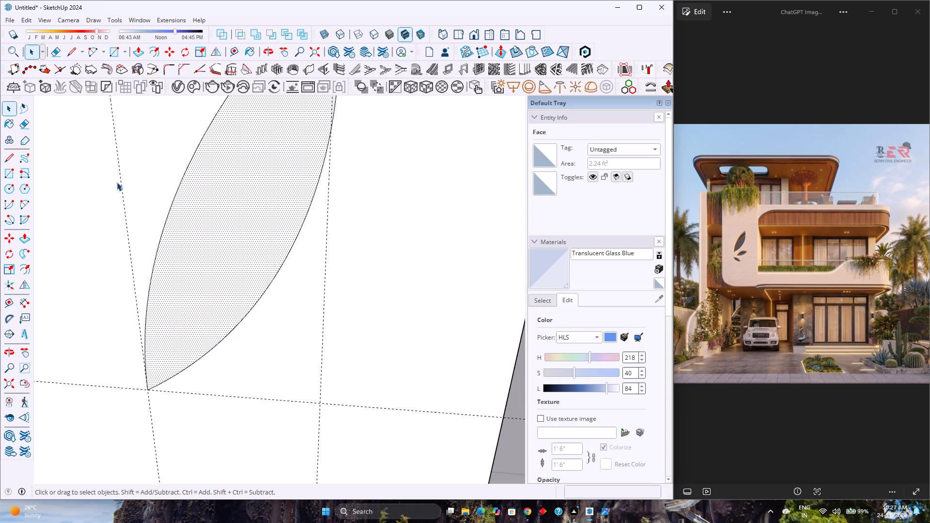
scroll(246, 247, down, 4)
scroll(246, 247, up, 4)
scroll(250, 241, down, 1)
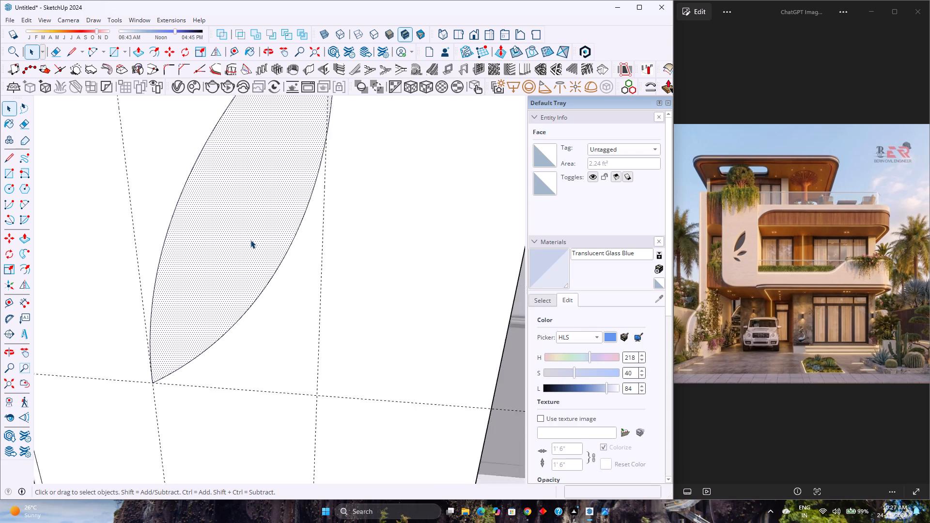
Place a vertical guide 5" inward from the guide through the leaf's lower tip, toward its upper tip.
scroll(250, 240, down, 6)
scroll(257, 287, down, 1)
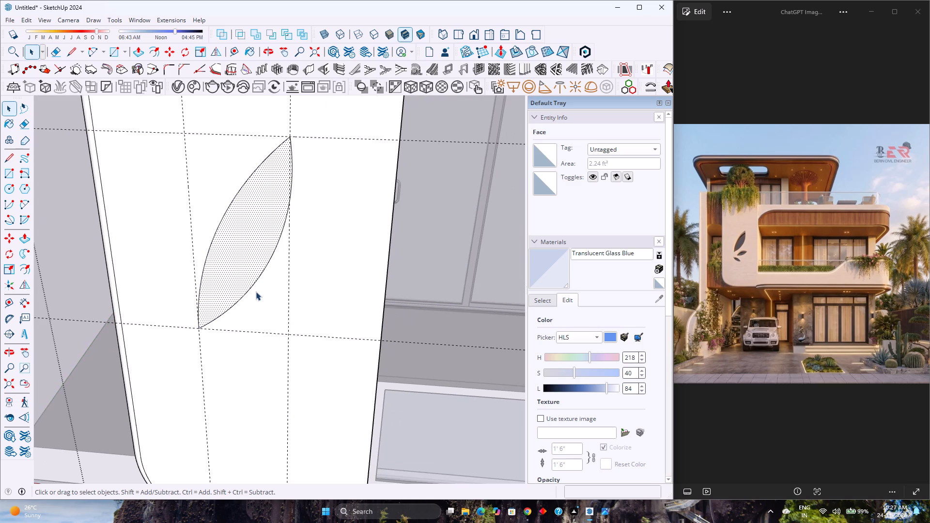
click(229, 48)
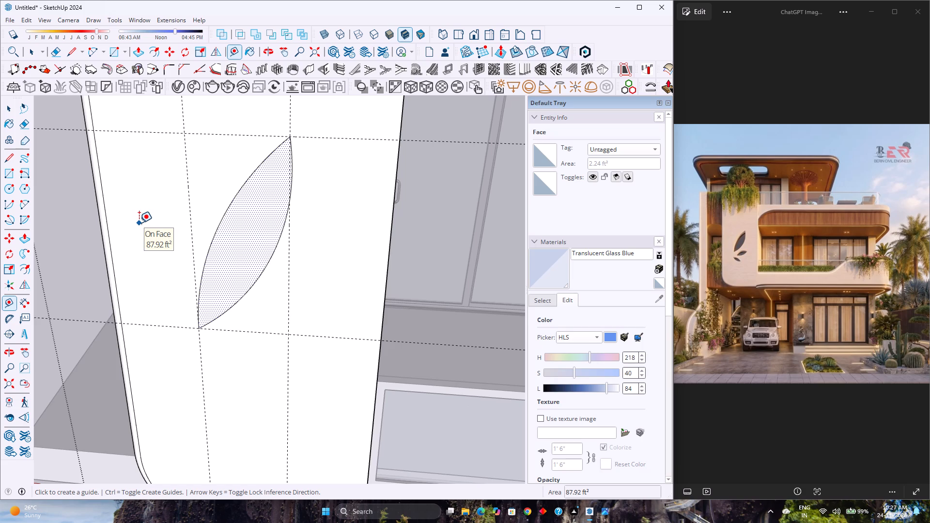
click(201, 369)
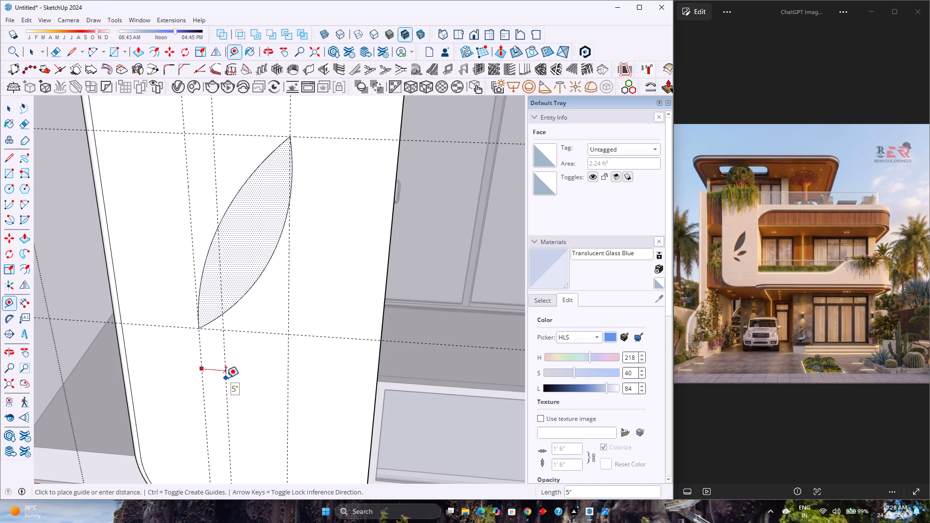
key(5)
key(Return)
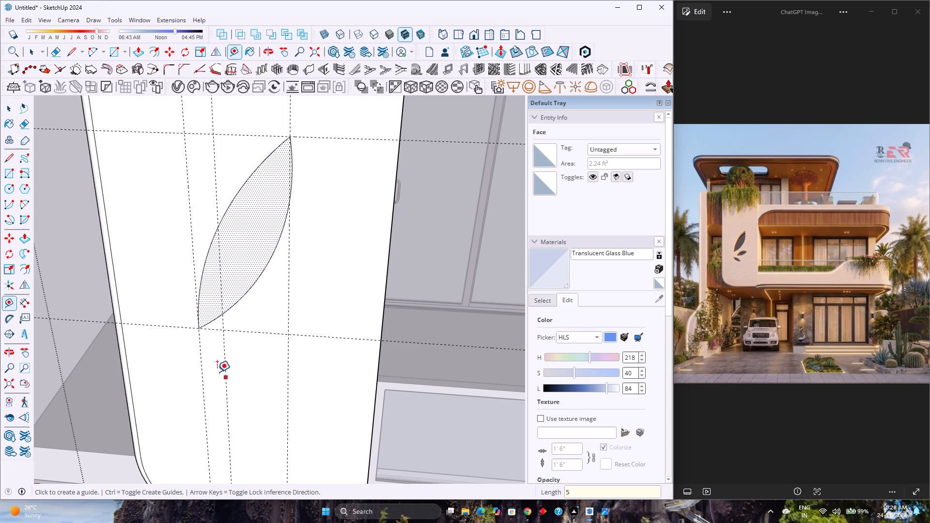
Place a horizontal guide 3" below the guide through the leaf's lower tip.
click(345, 337)
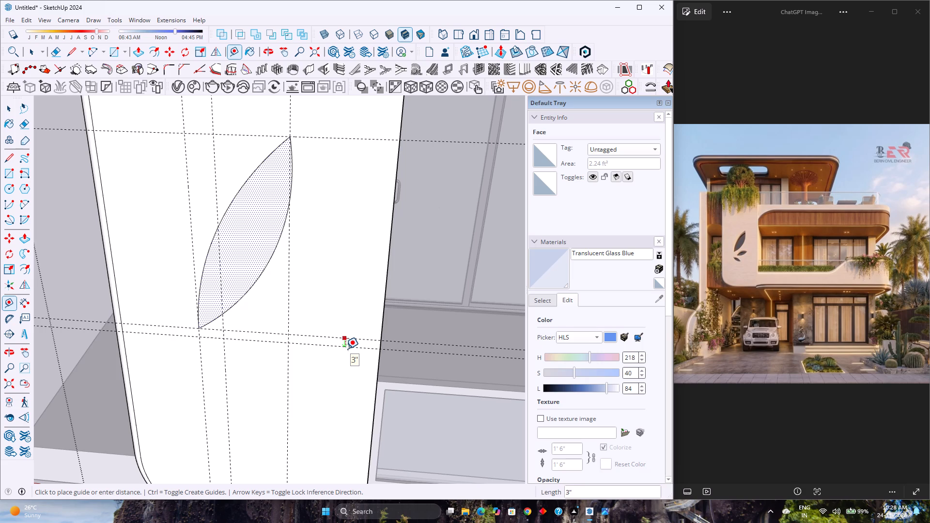
scroll(345, 349, down, 2)
middle_drag(342, 349, 386, 239)
scroll(386, 244, down, 4)
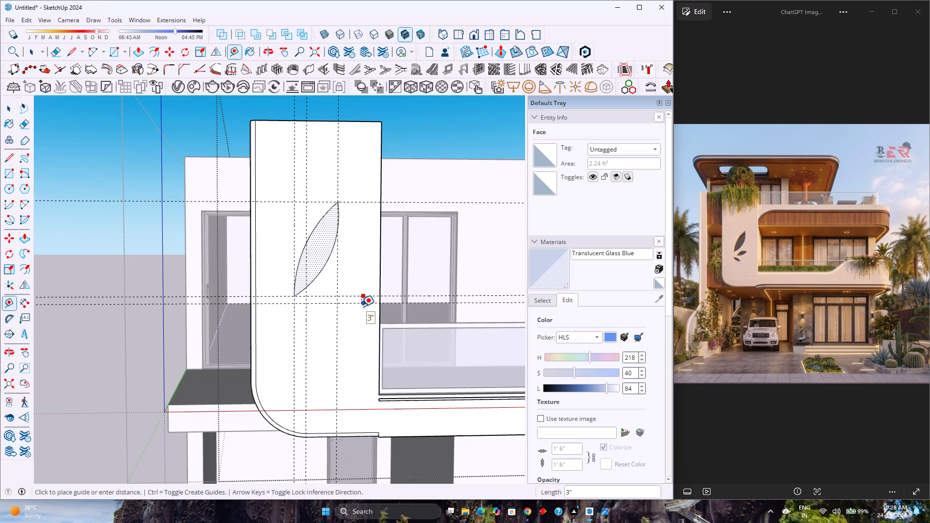
scroll(361, 307, up, 2)
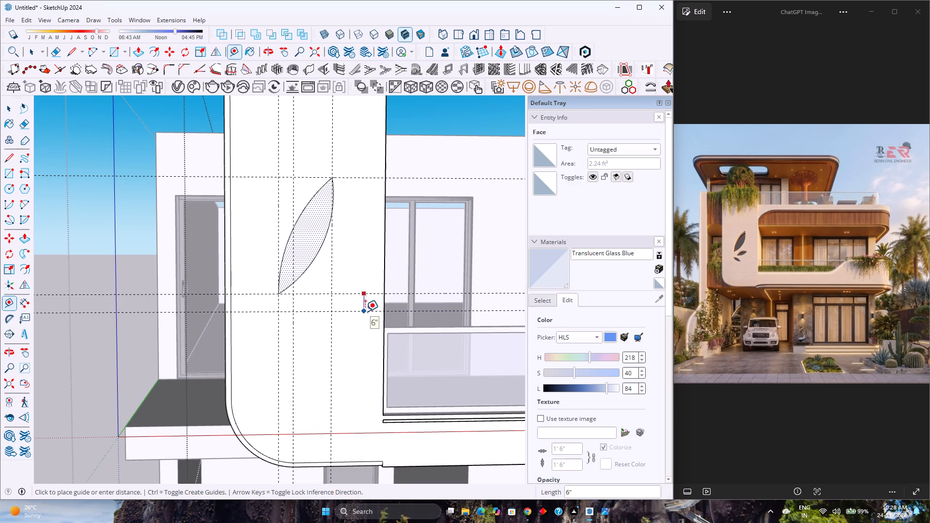
key(3)
key(Return)
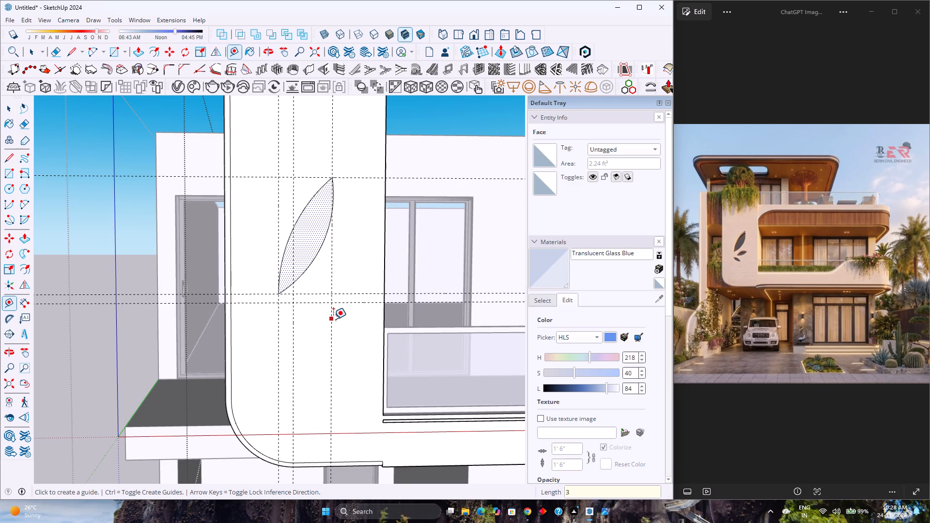
Place a vertical guide 1" outside the guide through the leaf's upper tip.
click(333, 319)
key(1)
key(Return)
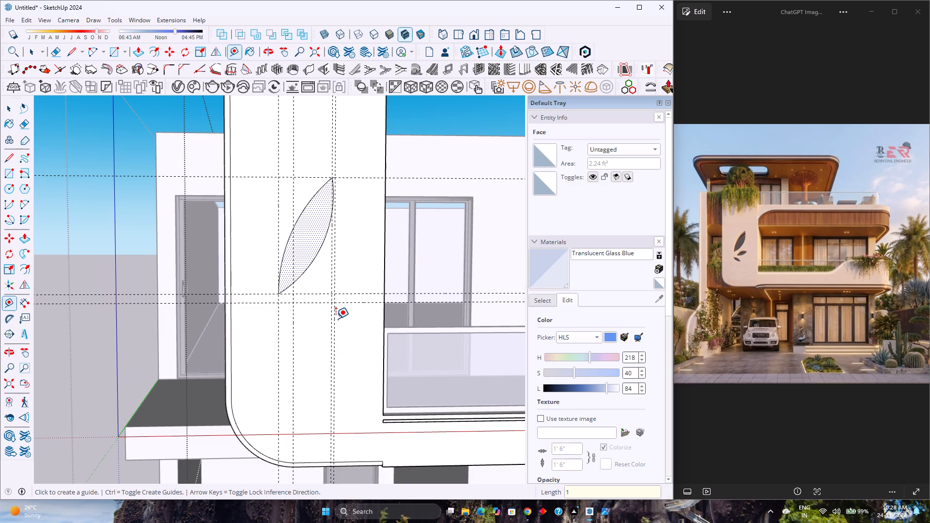
Place a horizontal guide 6" below the guide that lies 3" under the leaf's lower tip.
scroll(336, 319, up, 3)
click(310, 297)
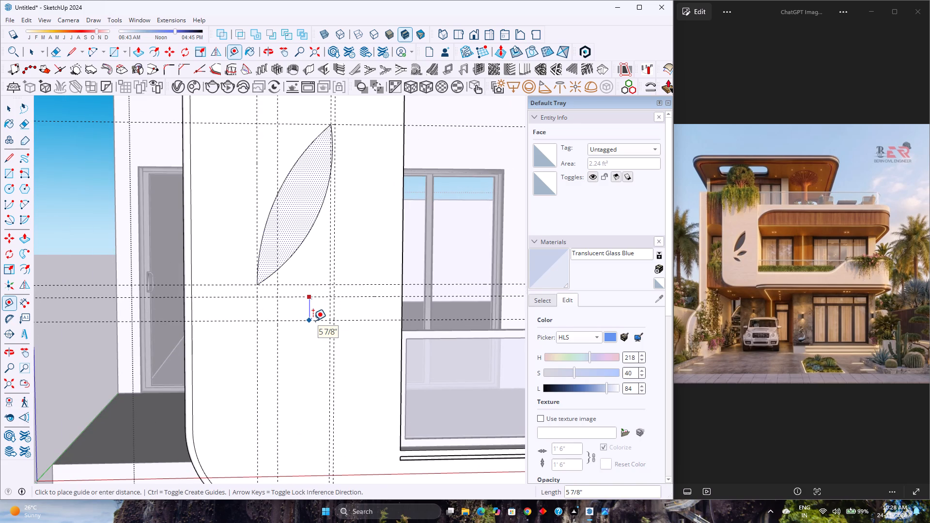
key(6)
key(Return)
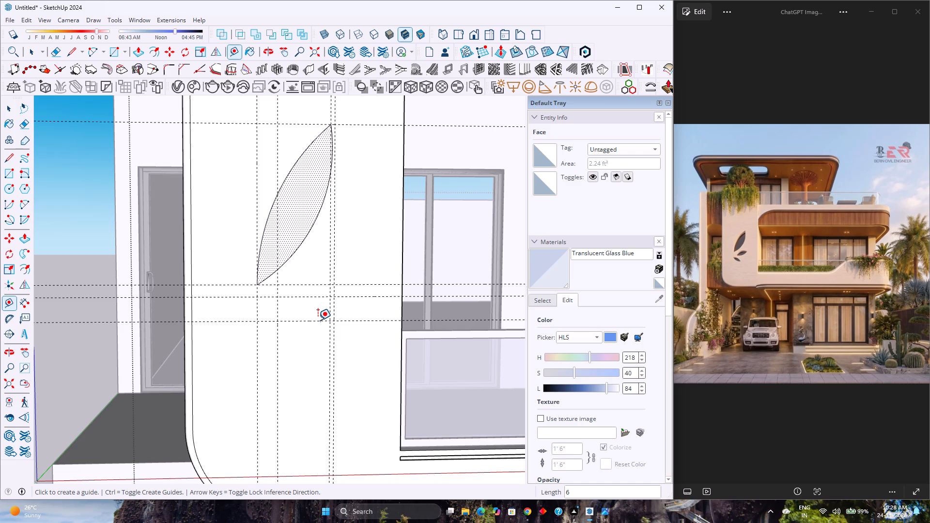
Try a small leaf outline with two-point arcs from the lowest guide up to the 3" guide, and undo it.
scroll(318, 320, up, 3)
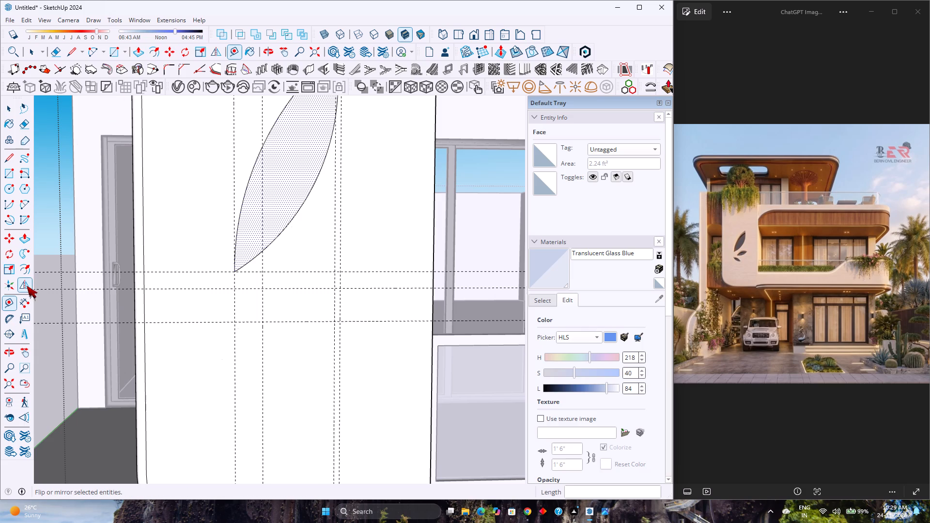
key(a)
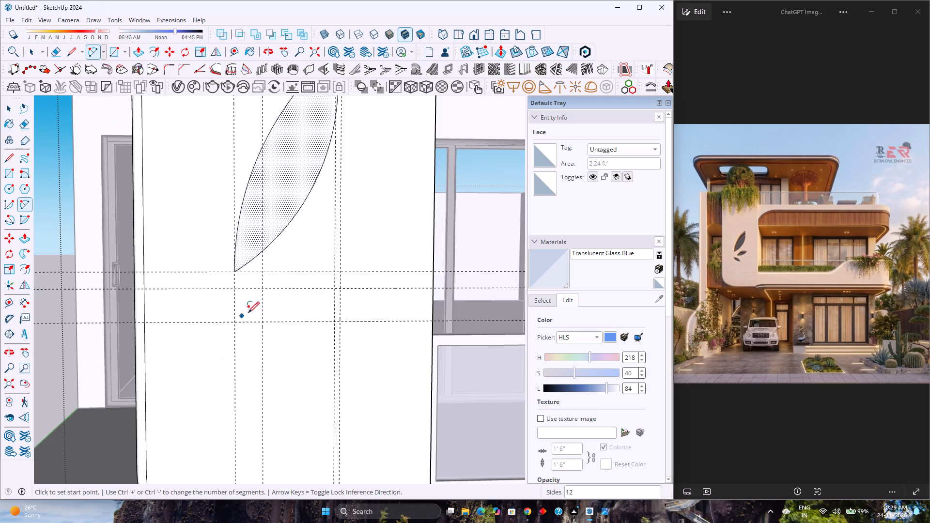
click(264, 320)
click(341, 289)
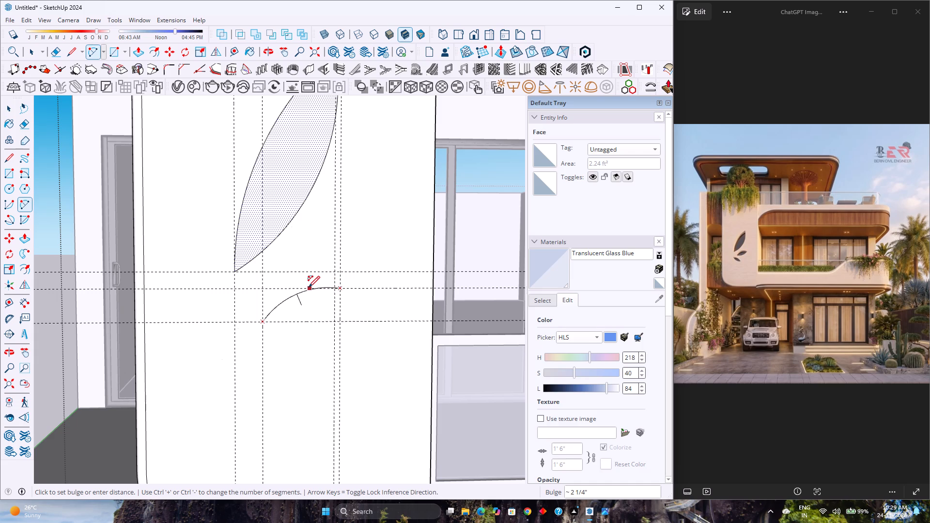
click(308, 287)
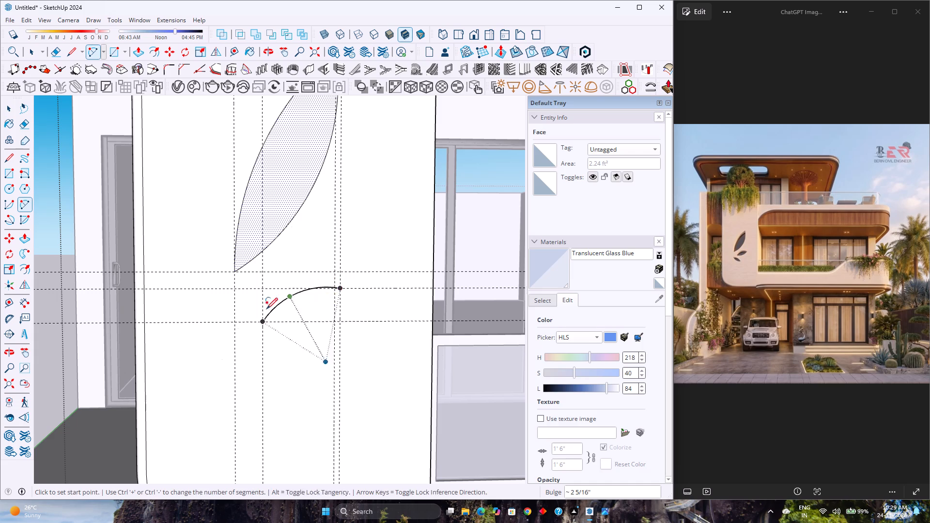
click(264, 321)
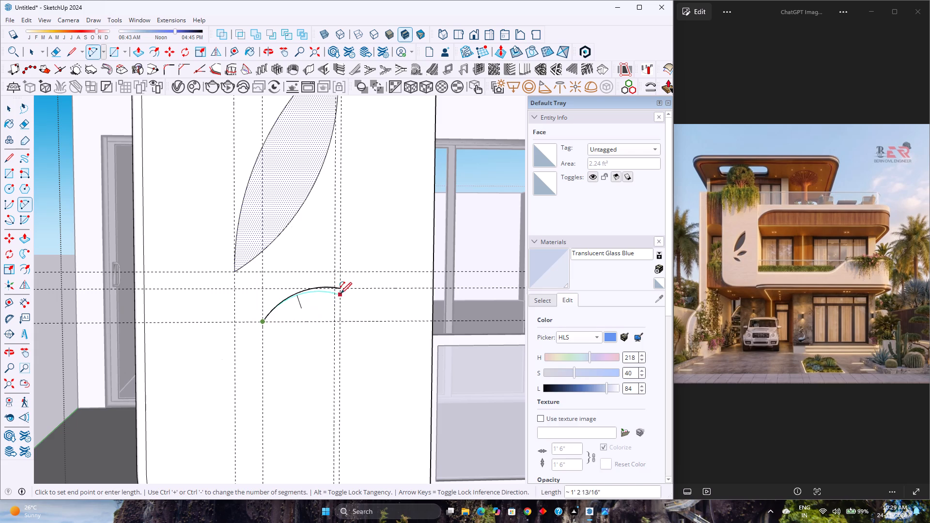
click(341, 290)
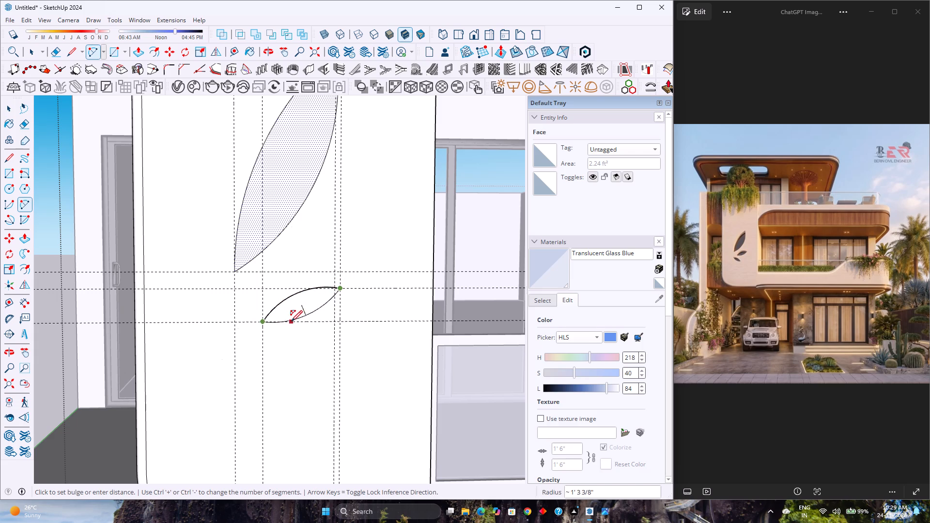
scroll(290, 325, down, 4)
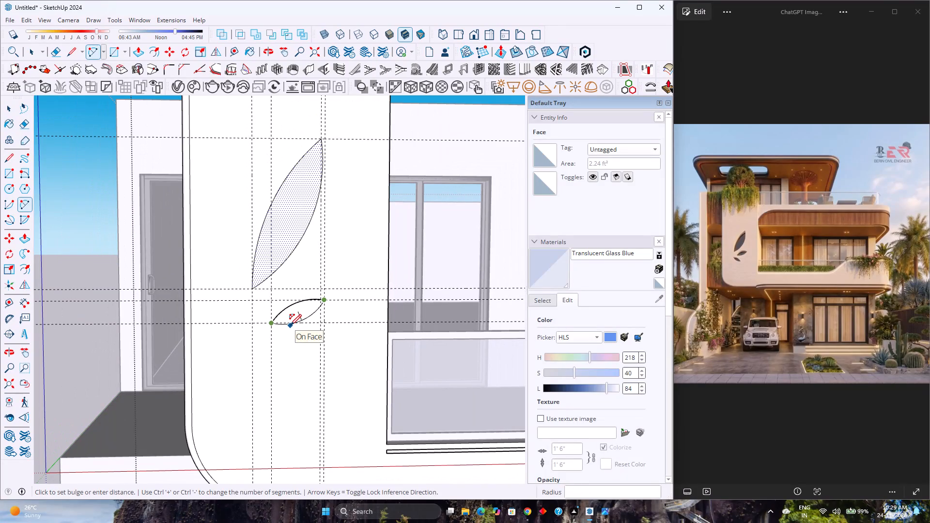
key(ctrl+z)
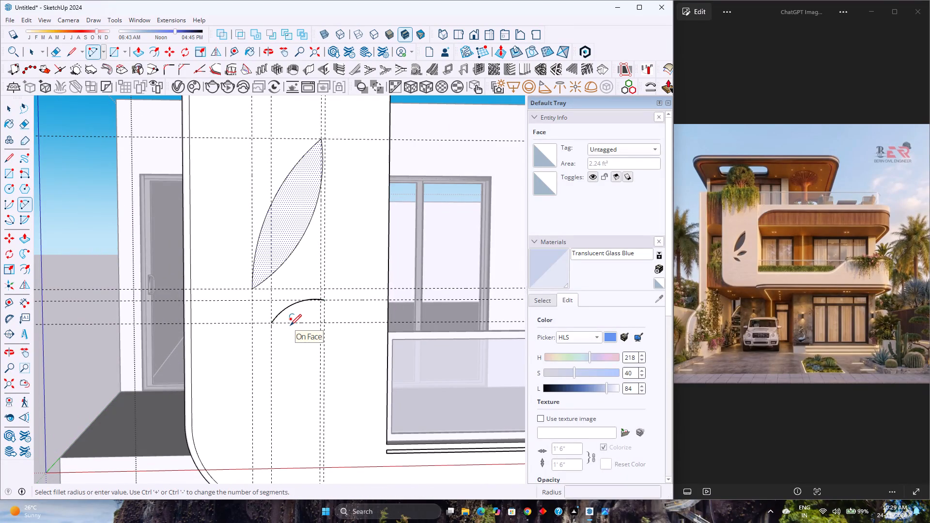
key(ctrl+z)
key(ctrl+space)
Draw a small leaf outline under the large leaf from an arc of about 1 15/16" bulge and an opposite arc of about 9 13/16" radius.
scroll(295, 319, up, 3)
click(263, 293)
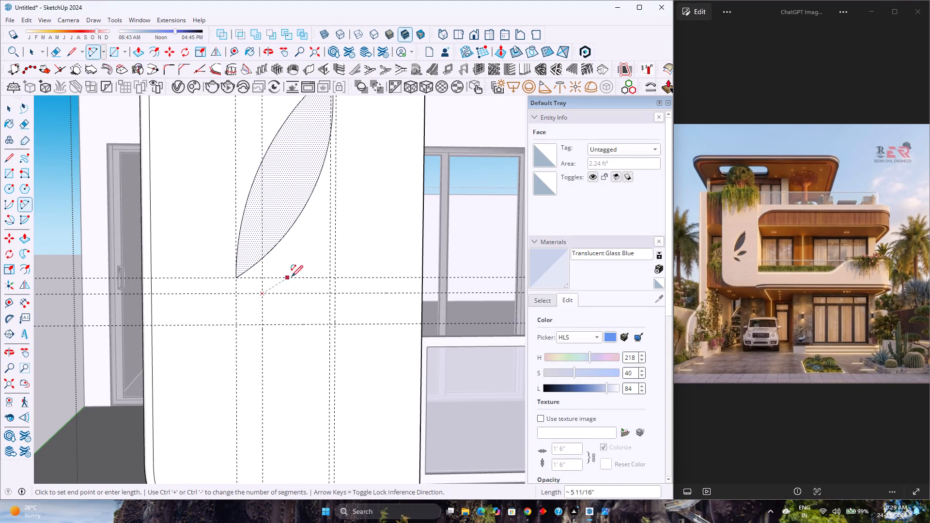
click(332, 276)
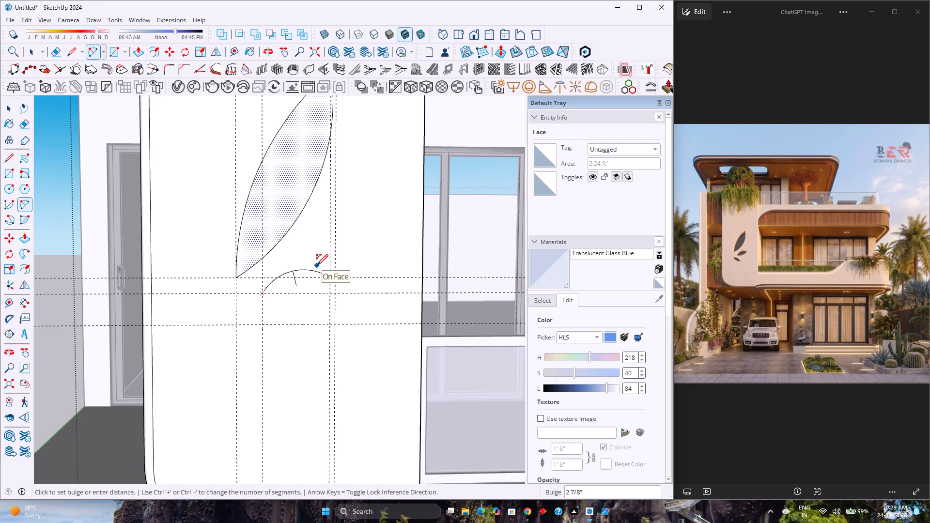
click(320, 270)
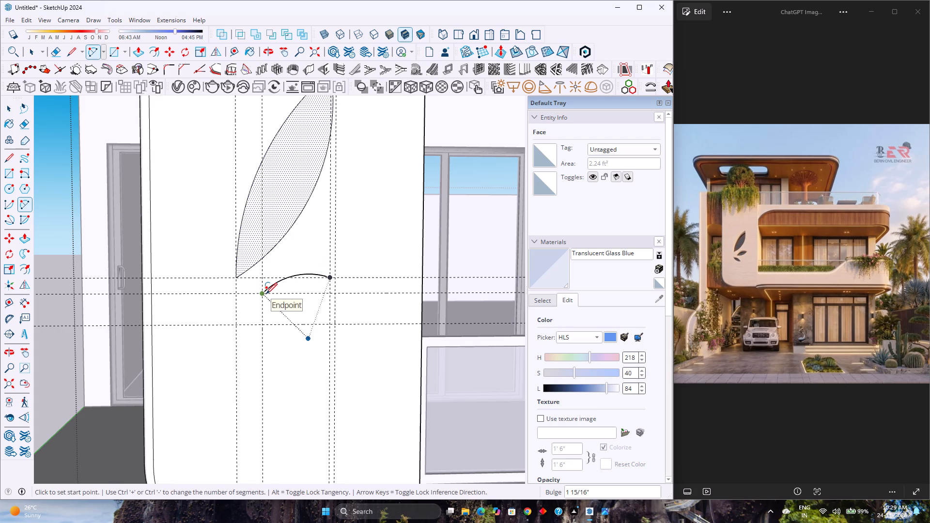
click(266, 294)
click(331, 279)
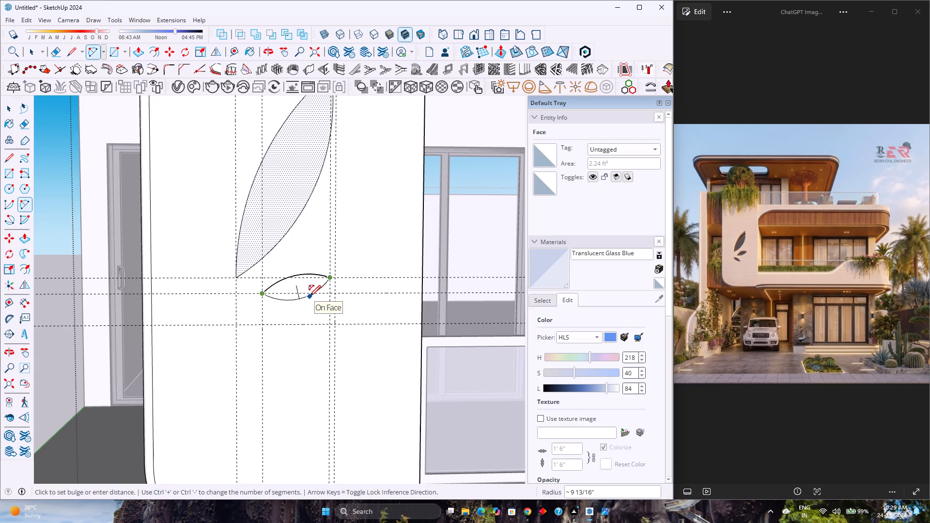
click(310, 296)
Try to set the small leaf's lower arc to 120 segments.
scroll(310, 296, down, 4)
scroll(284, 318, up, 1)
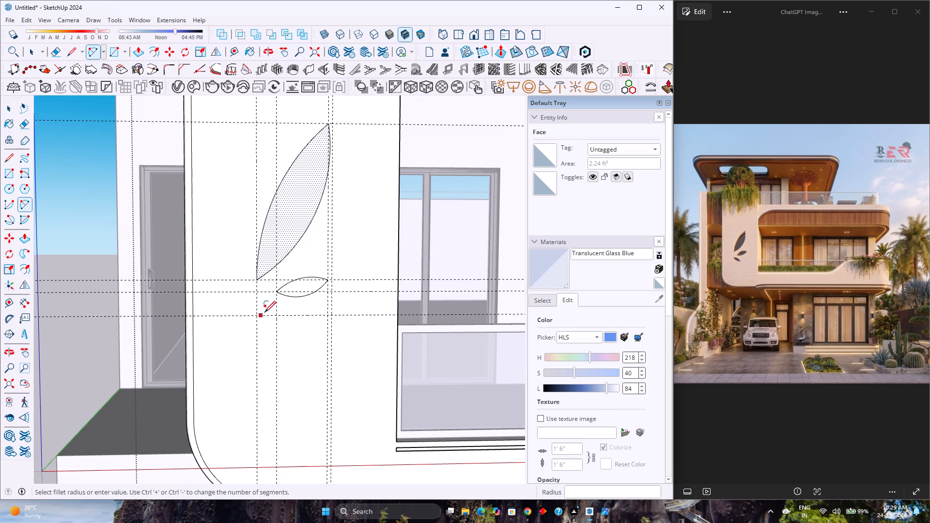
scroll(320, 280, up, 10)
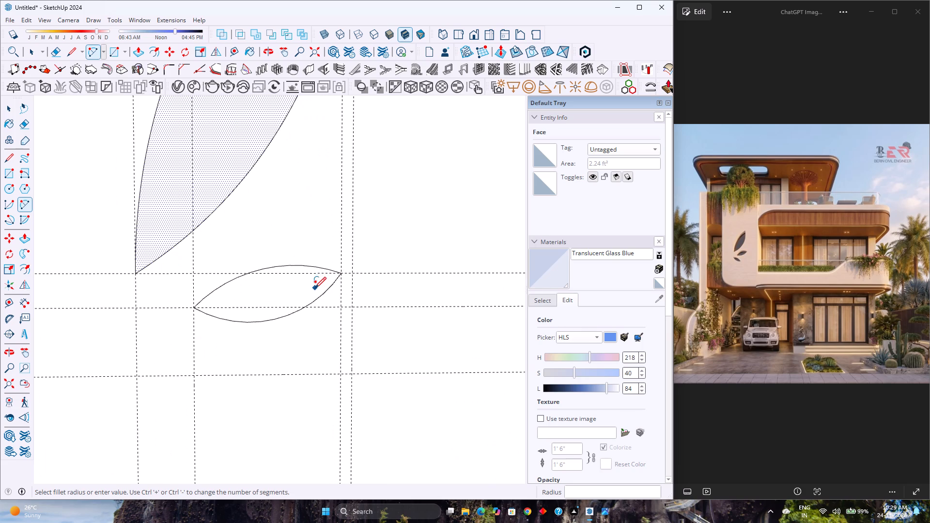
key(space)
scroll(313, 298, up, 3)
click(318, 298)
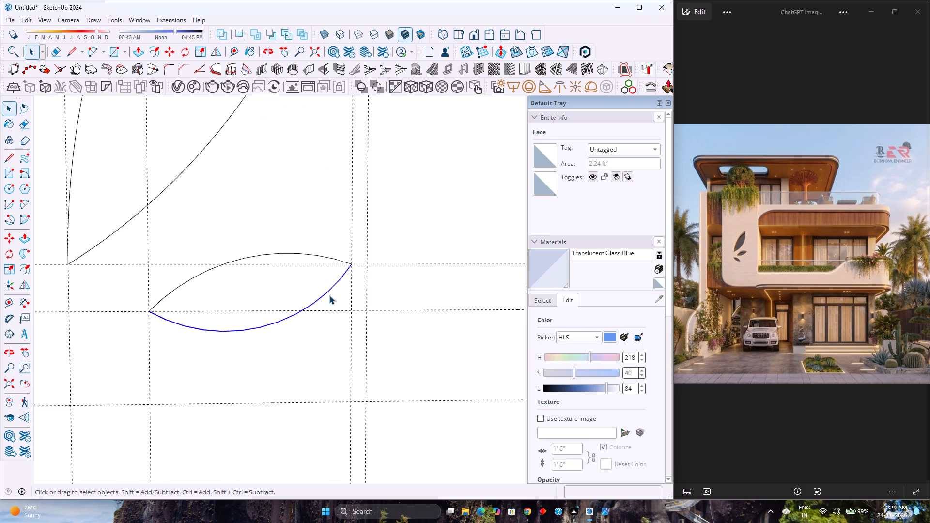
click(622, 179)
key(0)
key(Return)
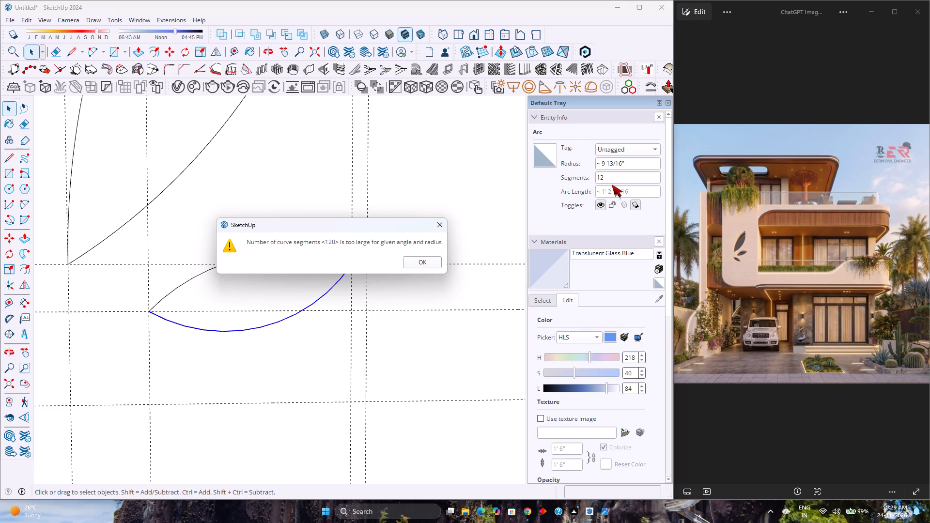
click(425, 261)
Set the small leaf's lower arc to 60 segments.
double_click(620, 180)
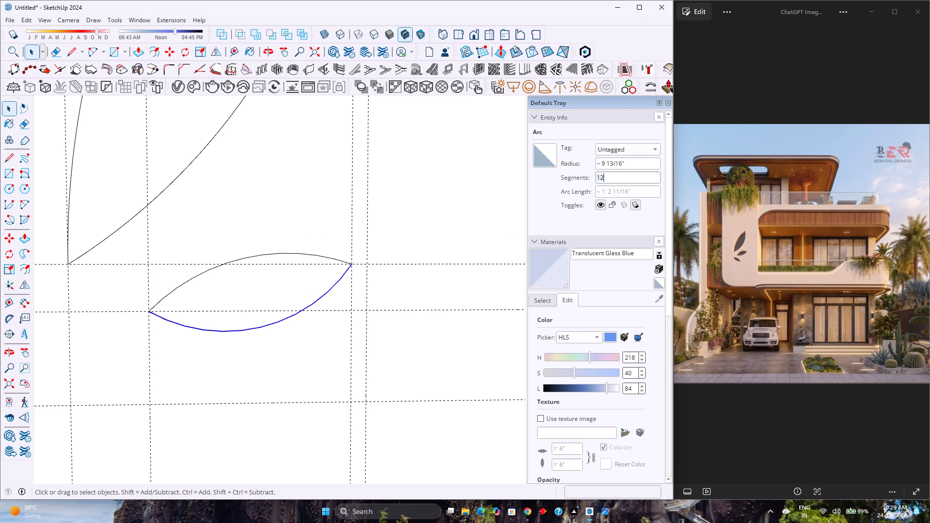
key(6)
key(0)
key(Return)
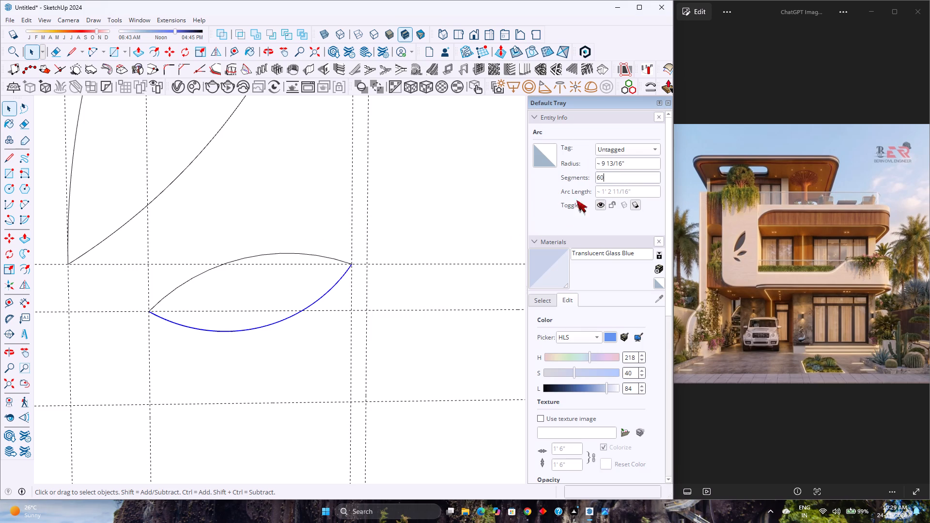
Set the small leaf's upper arc to 60 segments.
click(312, 255)
double_click(604, 180)
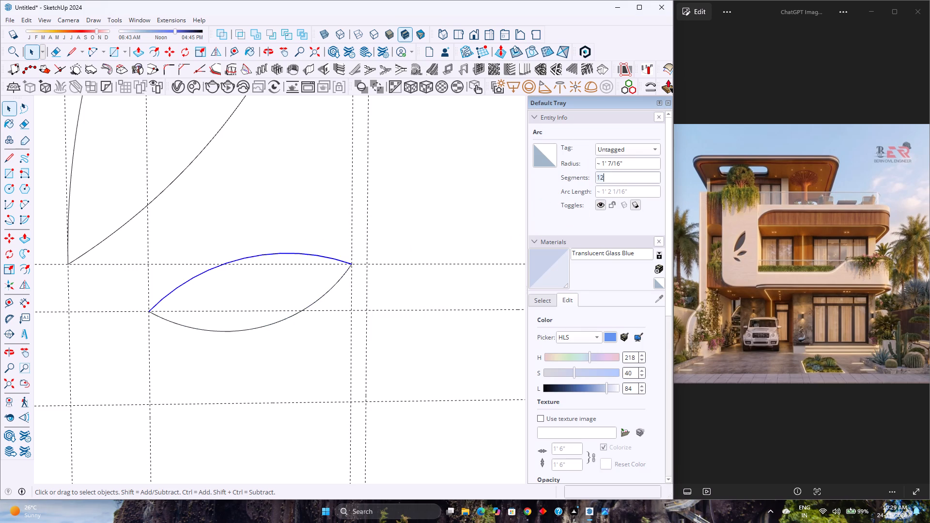
key(6)
key(0)
key(Return)
Add a vertical guide 2.5" outward from the guide through the small leaf's pointed tip, towards the panel's outer edge.
scroll(199, 278, down, 2)
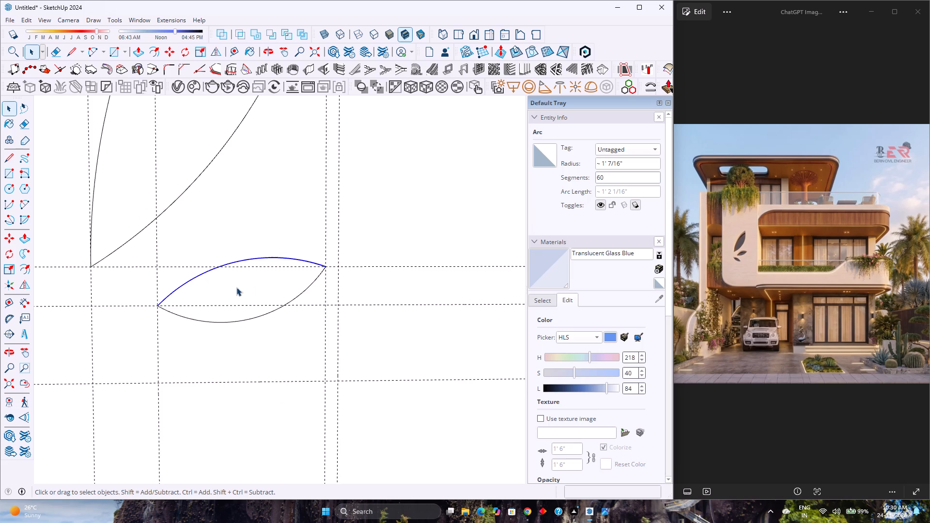
scroll(251, 288, down, 4)
scroll(179, 342, down, 2)
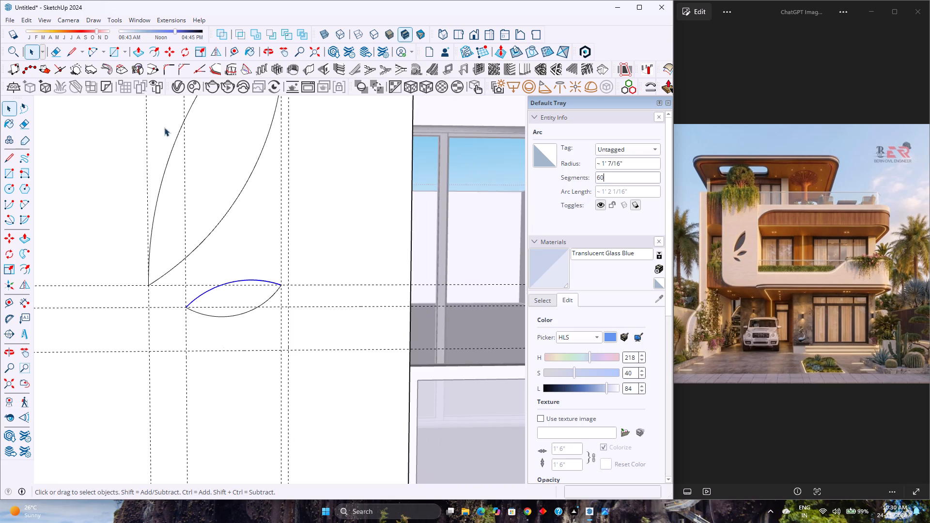
click(235, 50)
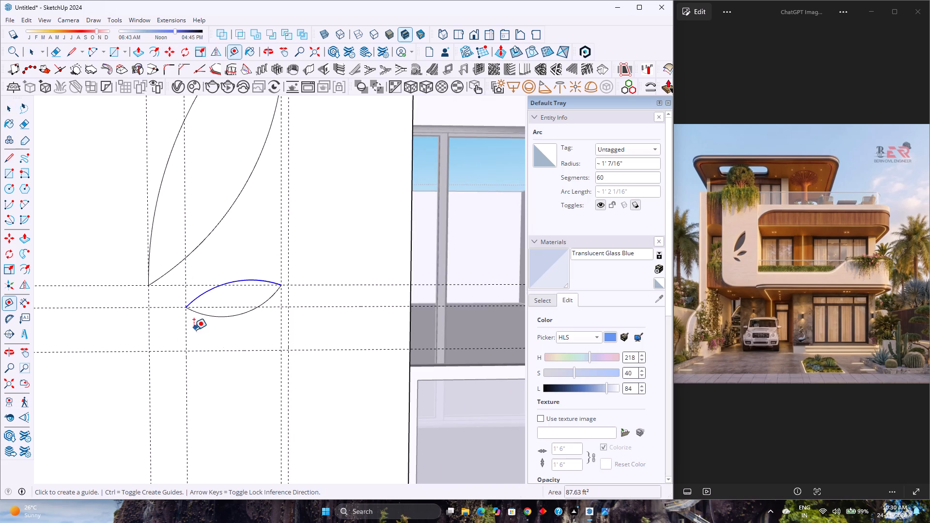
click(185, 333)
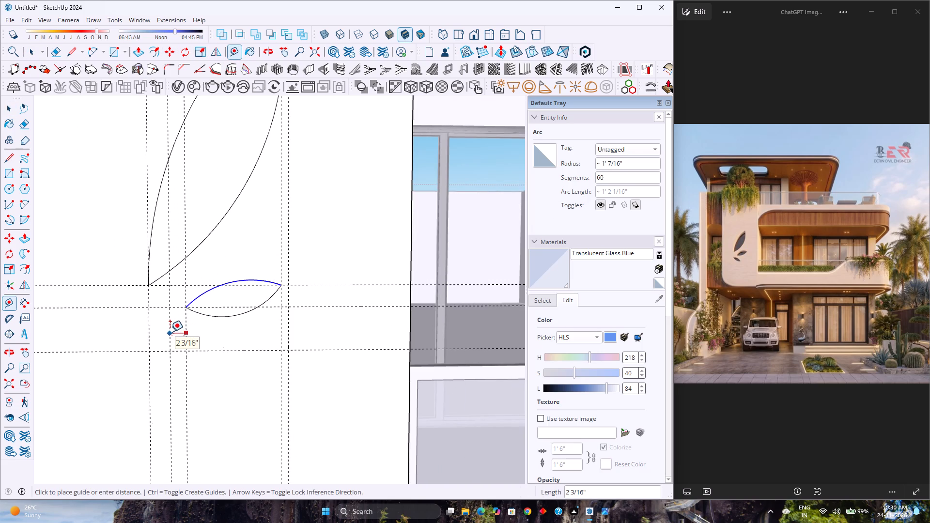
text(2.5)
key(Return)
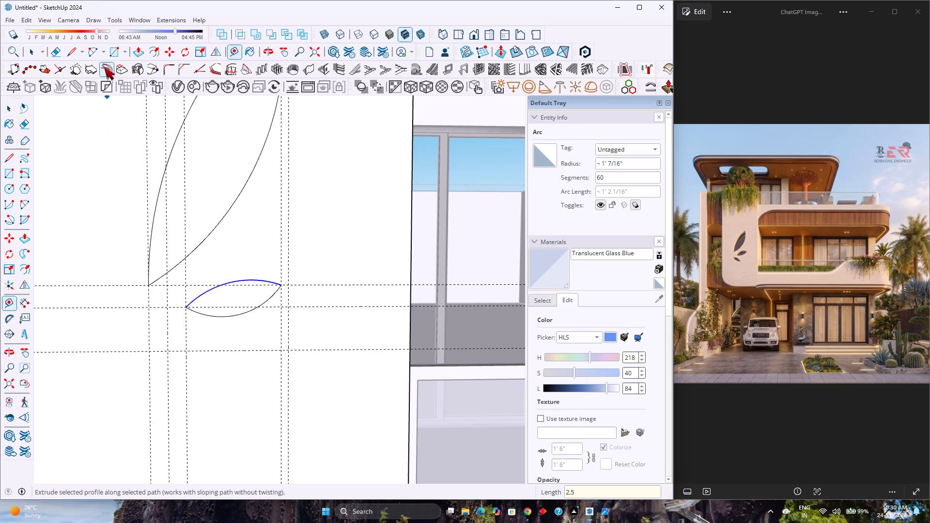
Draw a third leaf below the small one from the lowest guide, with an arc of about 2 7/16" bulge and an opposite arc of about 1' 5 1/4" radius.
key(a)
click(168, 353)
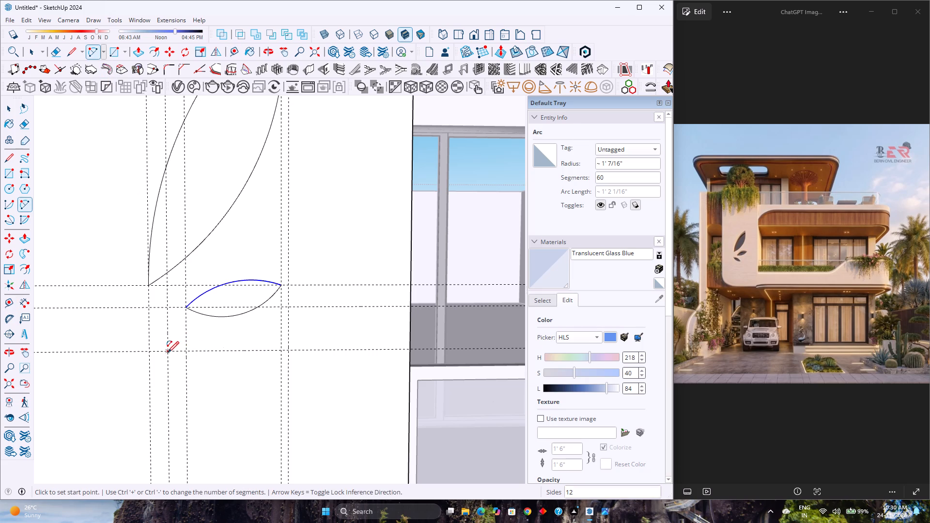
click(281, 404)
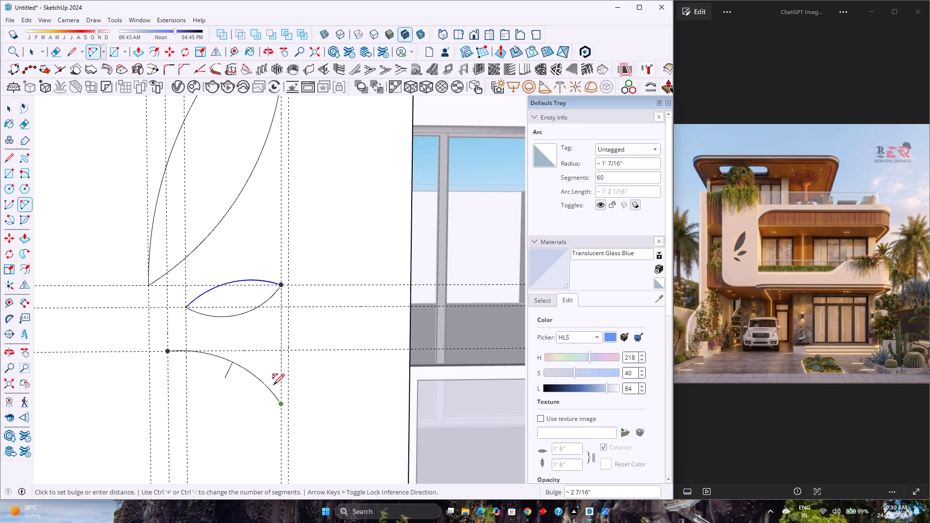
scroll(273, 385, down, 2)
click(273, 385)
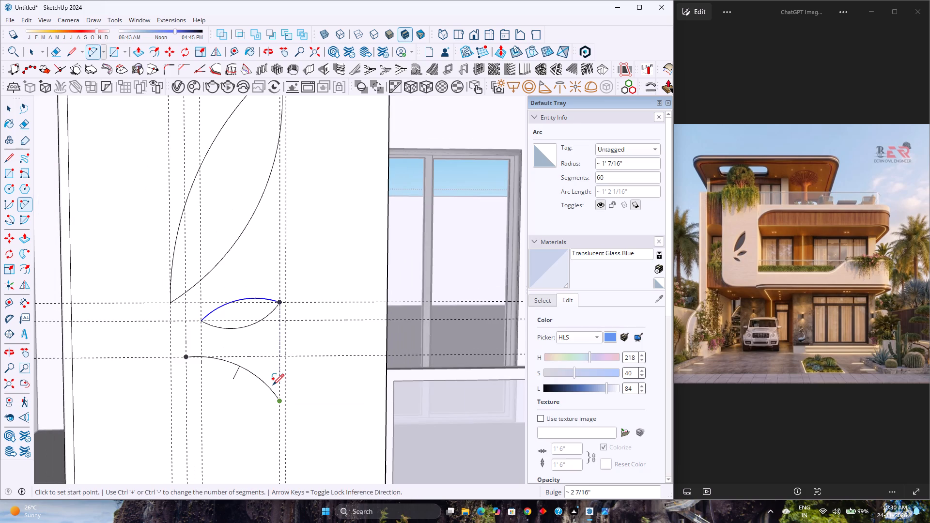
click(186, 358)
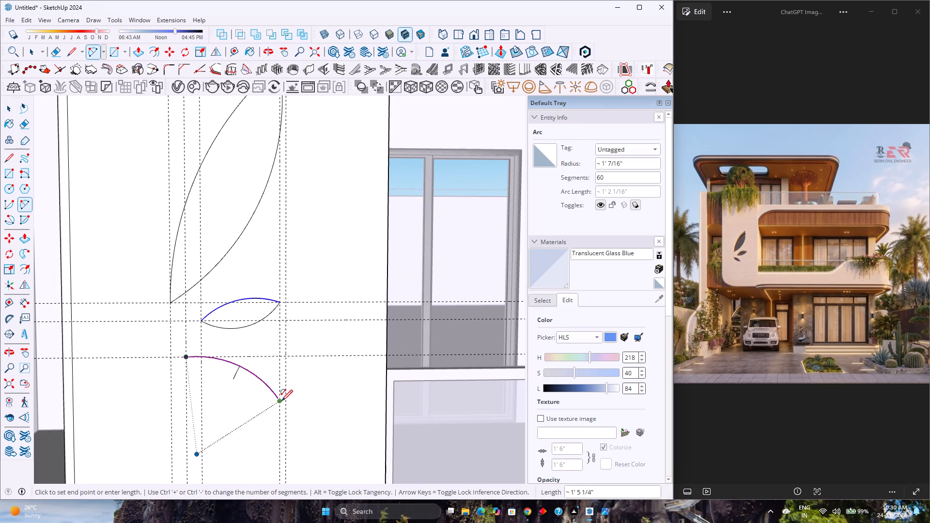
click(281, 401)
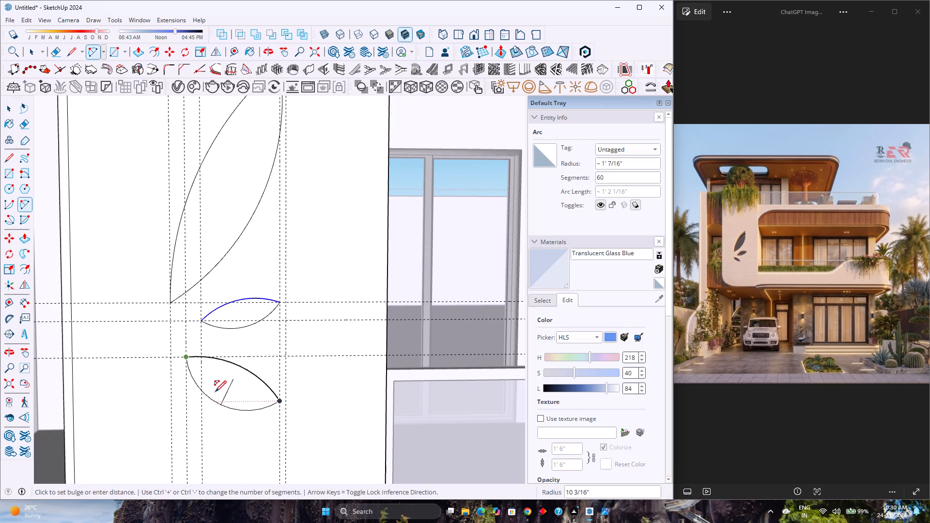
scroll(216, 392, up, 3)
click(221, 386)
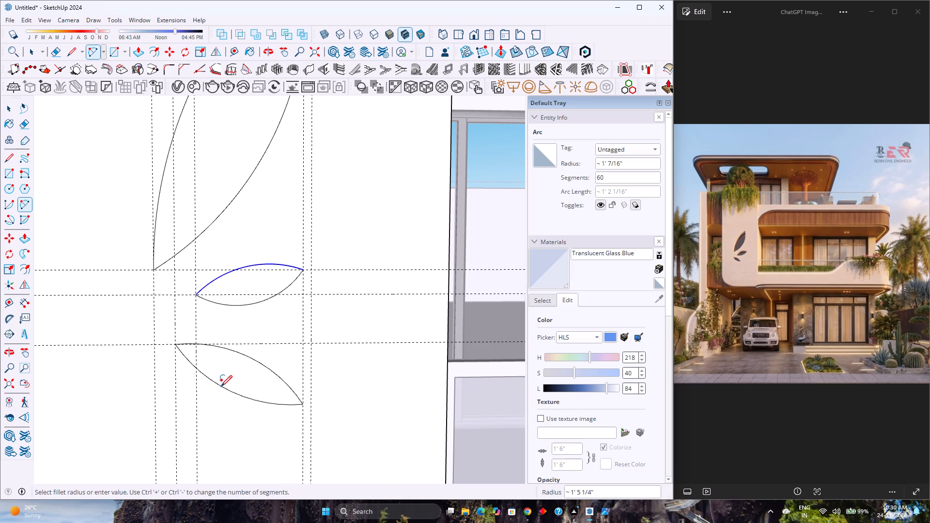
scroll(221, 386, down, 7)
key(space)
Examine the three leaf outlines on the tall front panel in the context of the whole facade.
scroll(222, 385, down, 4)
middle_drag(225, 394, 188, 357)
middle_click(188, 357)
scroll(197, 353, down, 5)
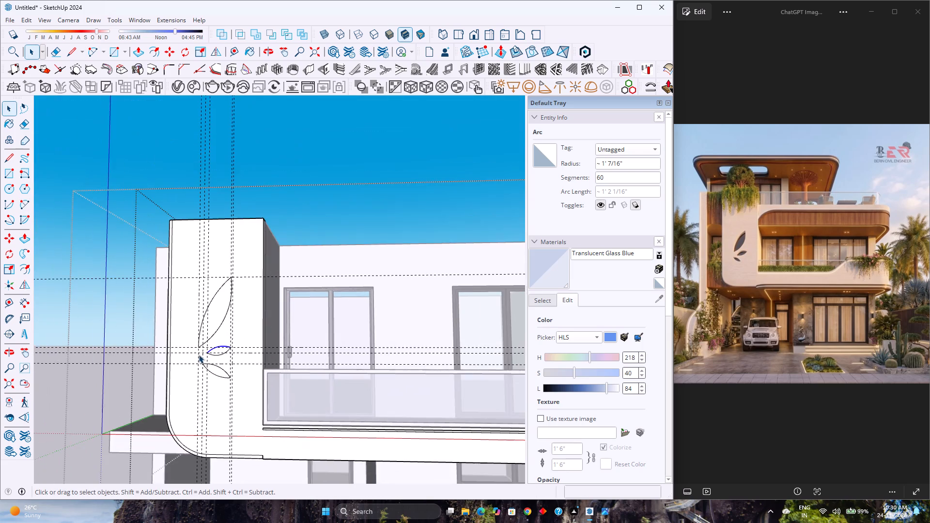
scroll(211, 375, up, 4)
scroll(211, 375, down, 3)
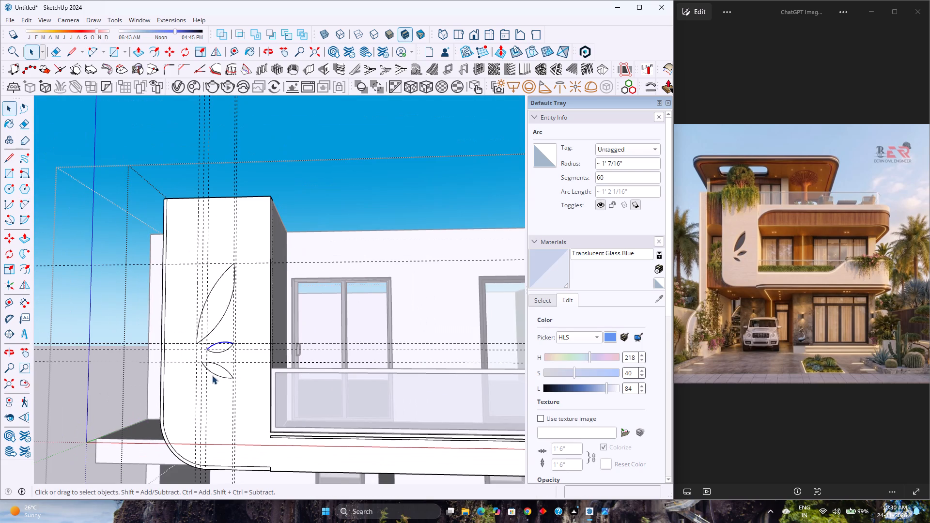
scroll(213, 375, down, 3)
scroll(213, 375, up, 1)
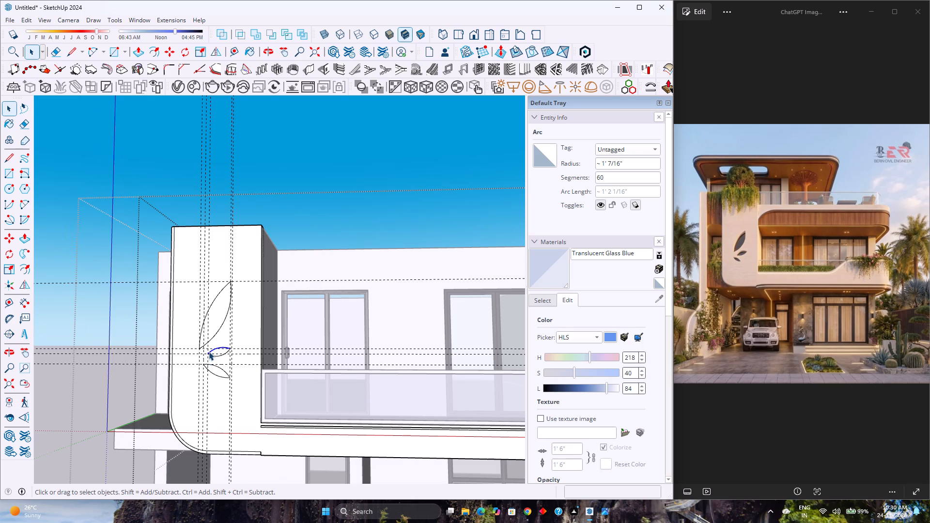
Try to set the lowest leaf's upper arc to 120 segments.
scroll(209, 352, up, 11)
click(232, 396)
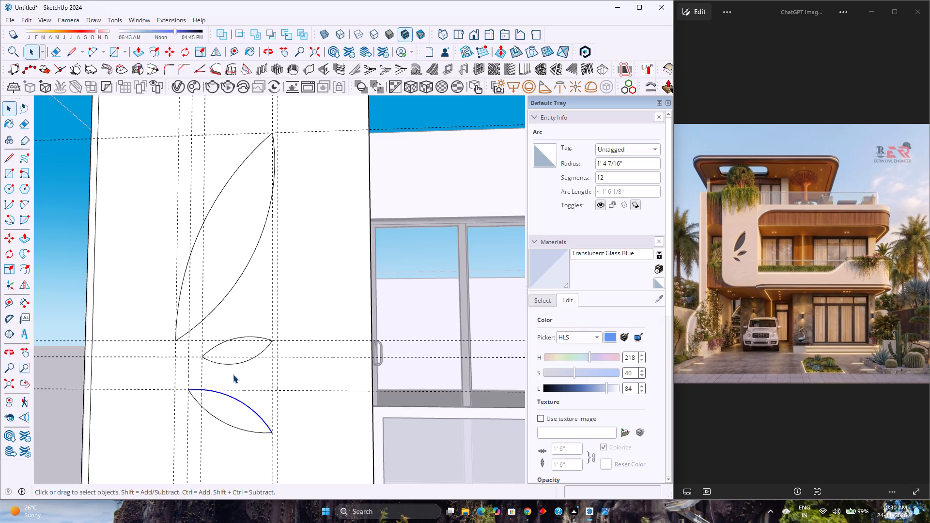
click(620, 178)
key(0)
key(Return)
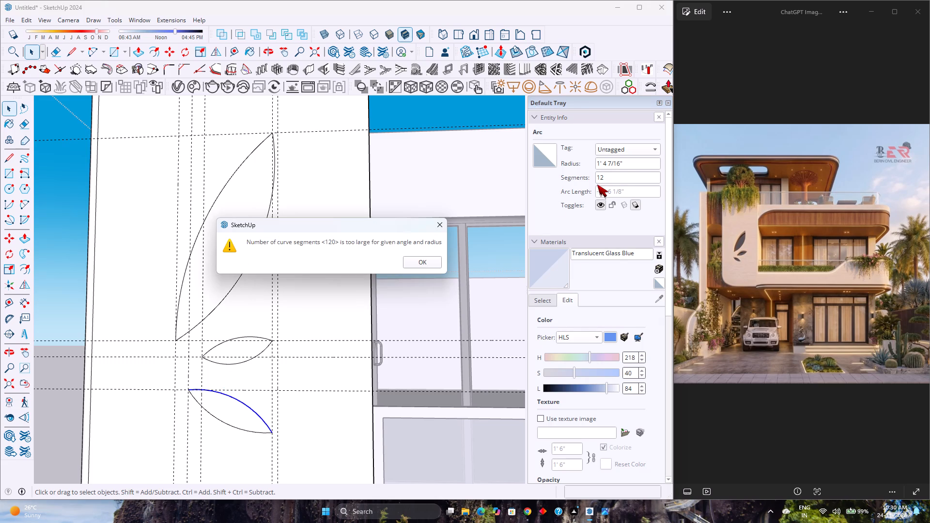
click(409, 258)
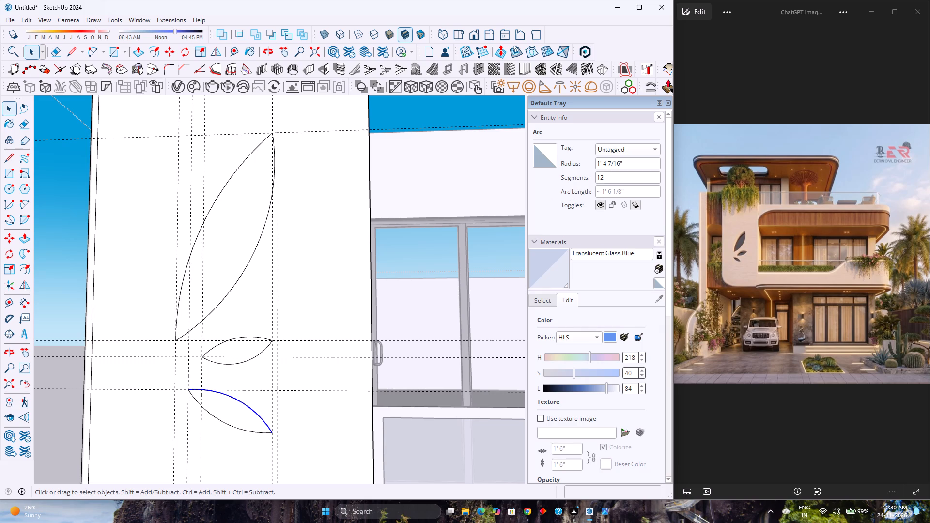
Set the lowest leaf's upper and lower arcs to 60 segments each.
double_click(620, 177)
text(60)
key(Return)
click(224, 422)
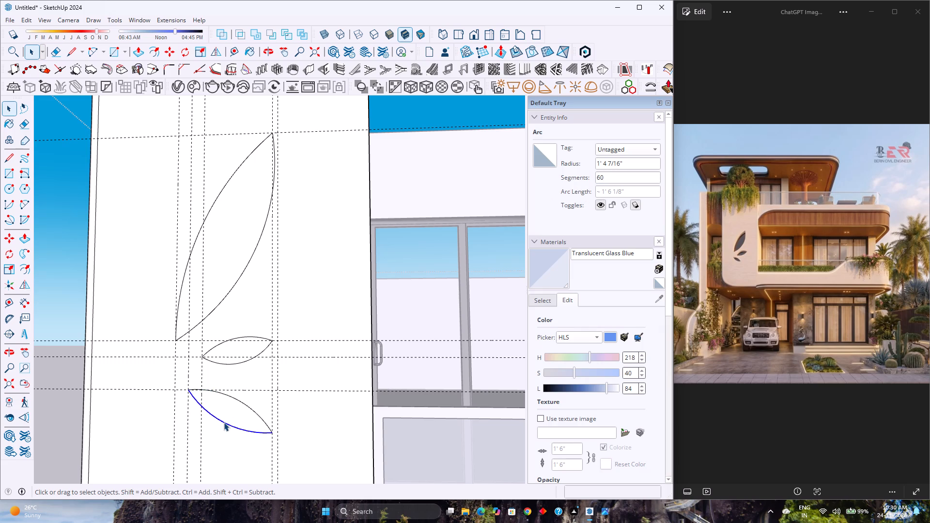
double_click(645, 177)
text(60)
key(Return)
Copy the three leaf faces 10' along the red axis, clear of the panel's outer side.
scroll(327, 327, down, 2)
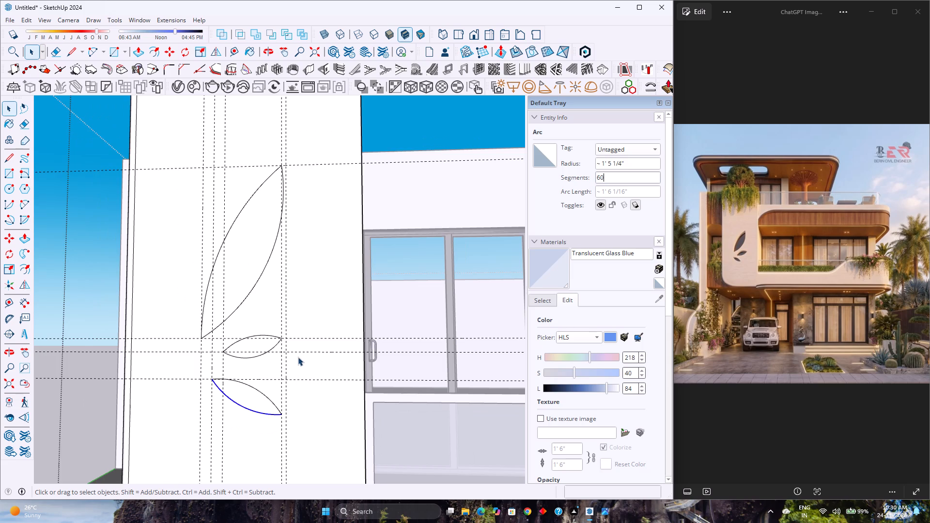
scroll(291, 361, down, 2)
click(250, 389)
scroll(249, 389, up, 3)
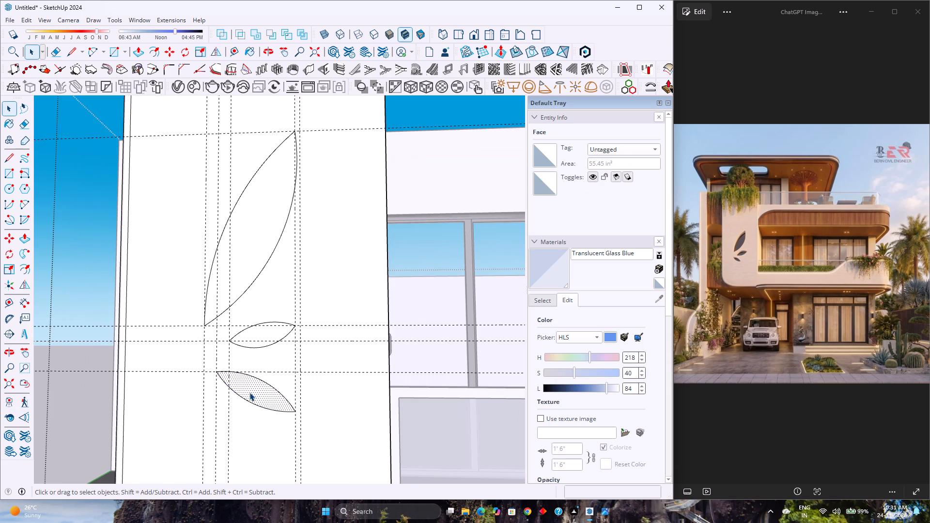
ctrl+click(259, 341)
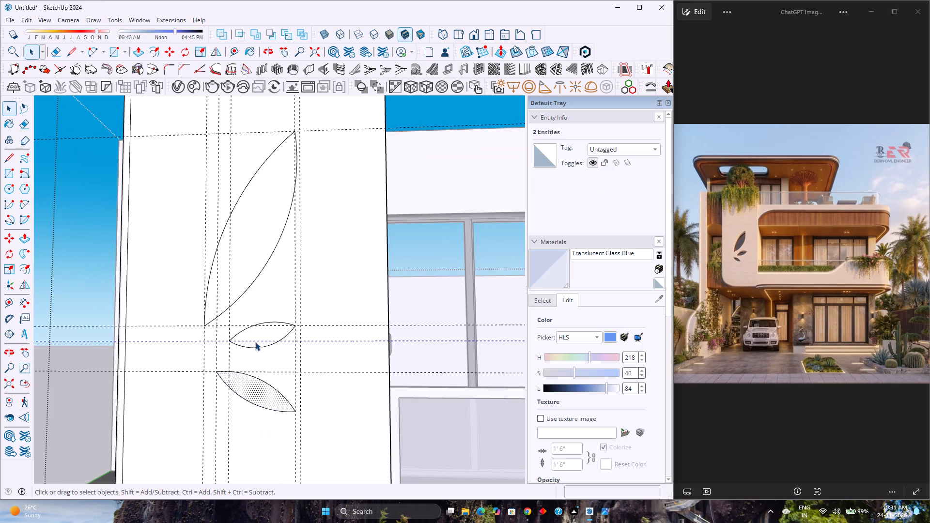
click(246, 389)
ctrl+click(259, 332)
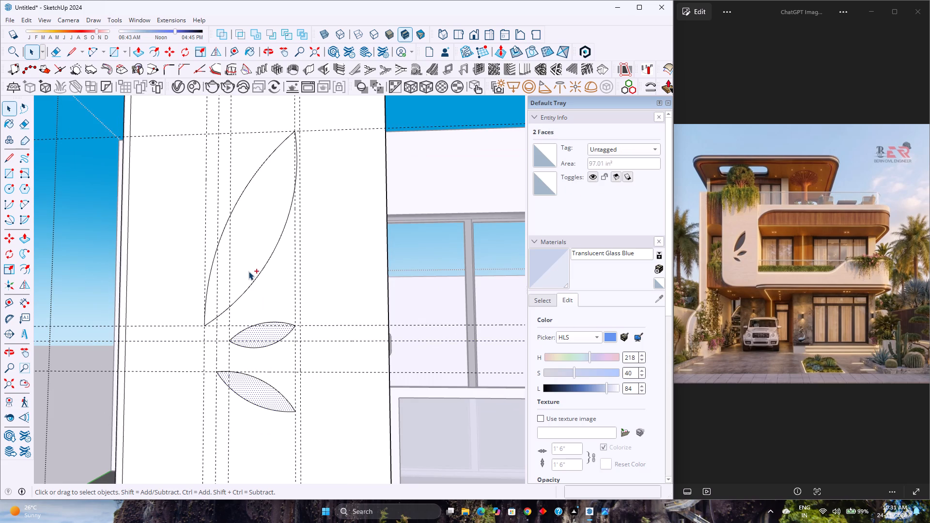
ctrl+click(250, 268)
key(m)
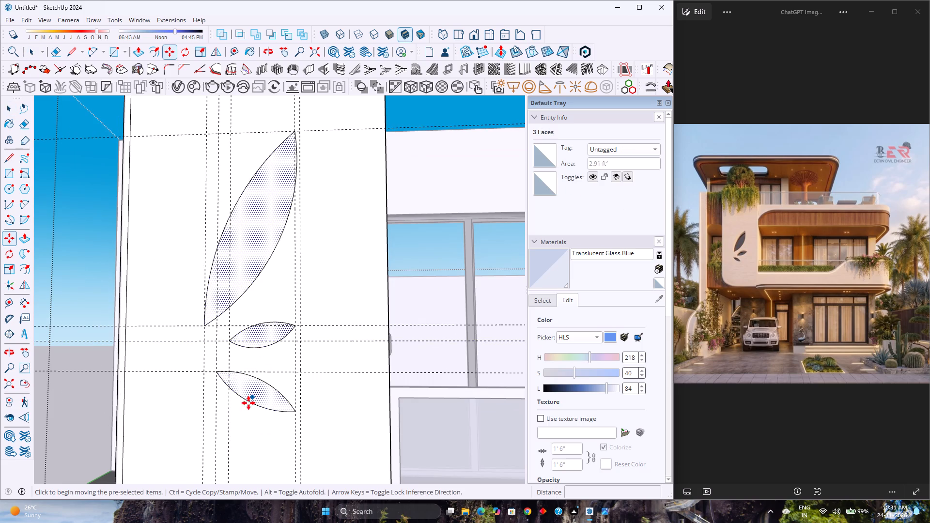
click(217, 370)
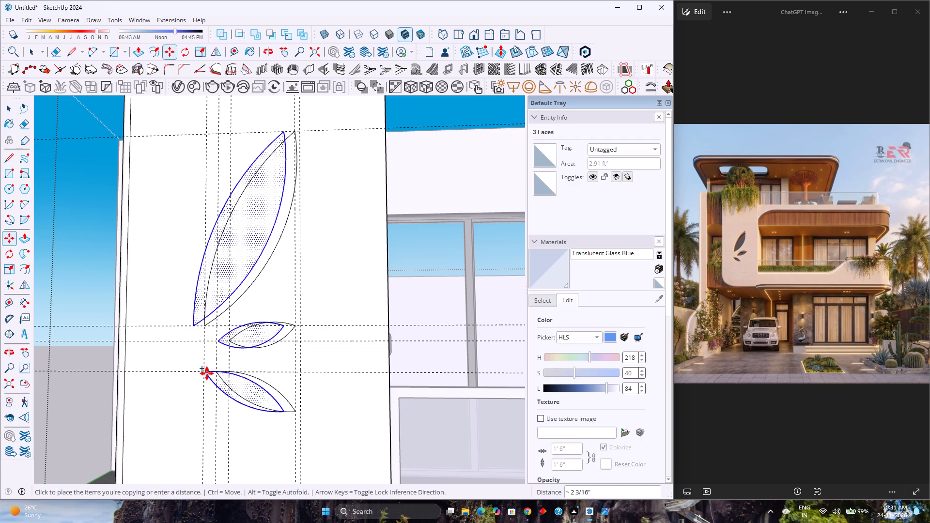
scroll(207, 373, down, 11)
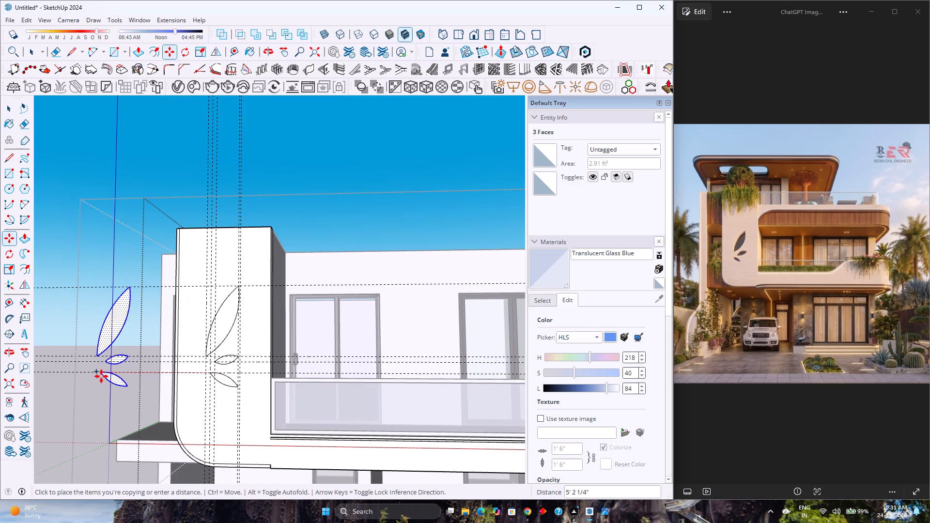
key(Right)
text(10)
key(apostrophe)
key(Return)
key(space)
Group the copied set of three leaves beside the building.
scroll(216, 345, up, 2)
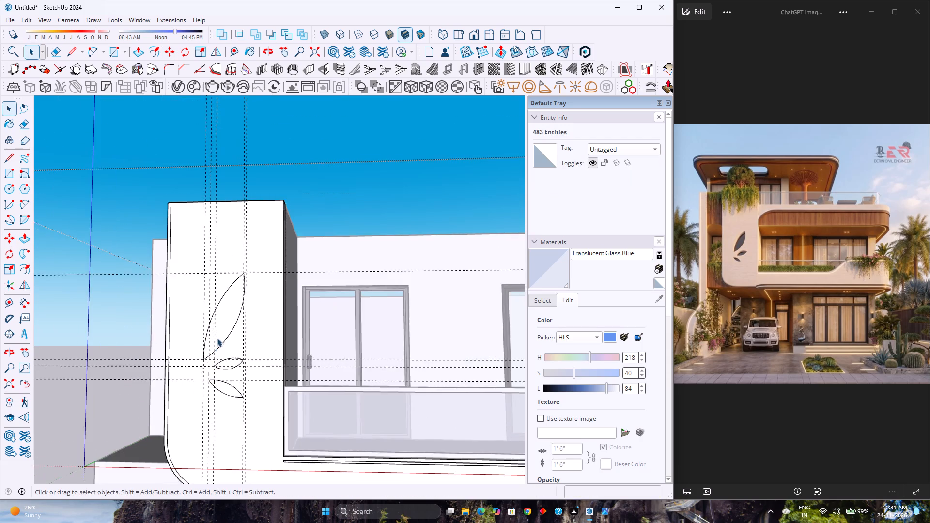
scroll(217, 338, up, 2)
scroll(217, 335, down, 12)
scroll(122, 332, up, 4)
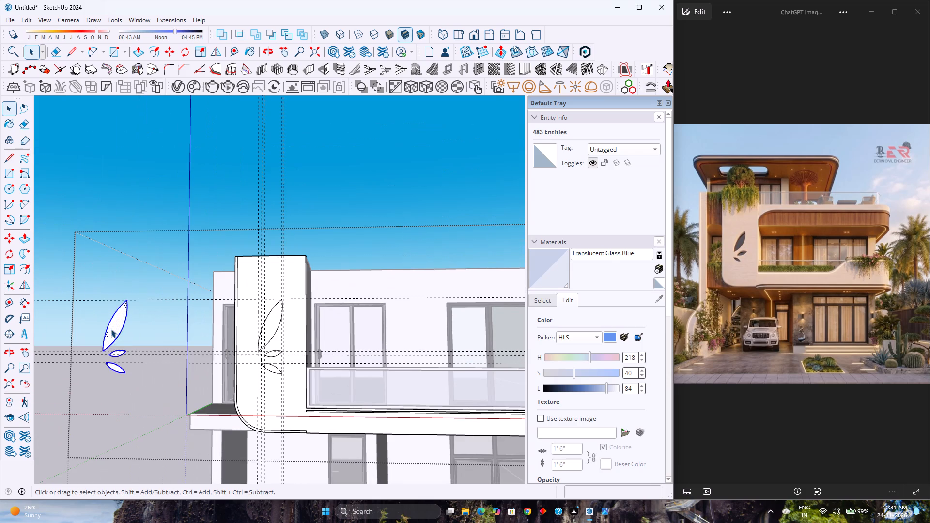
right_click(111, 328)
click(150, 106)
Delete all guide lines in the model.
click(29, 19)
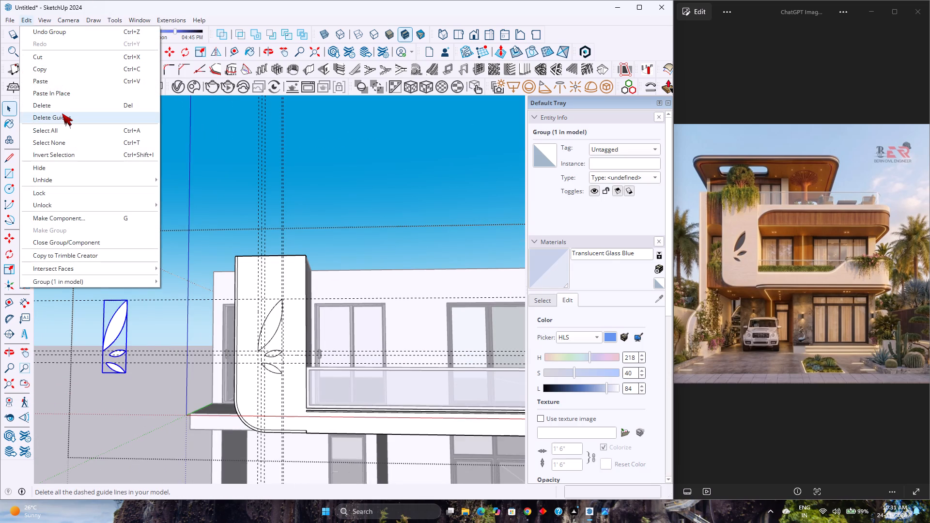
click(62, 113)
Cut the large leaf through the tall front panel by pushing its face back the full 9" thickness.
scroll(270, 335, up, 1)
middle_drag(274, 328, 223, 420)
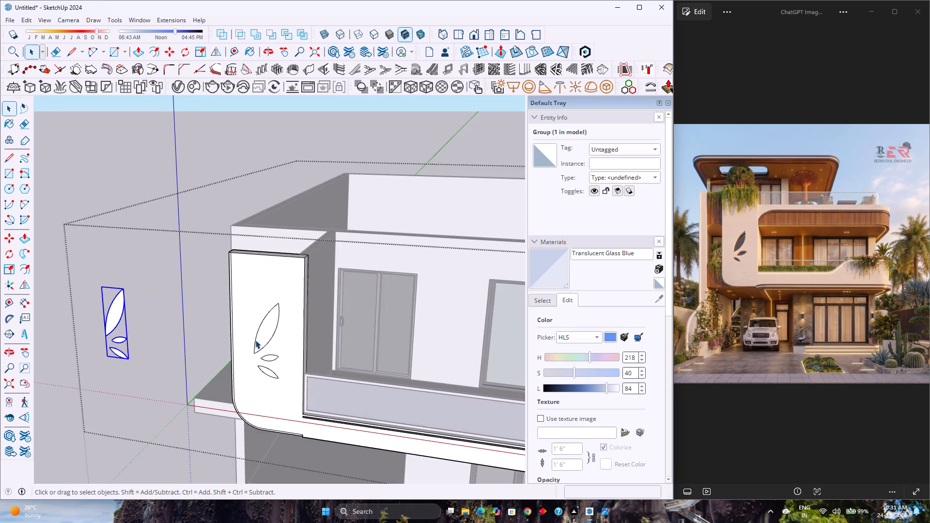
scroll(255, 340, up, 3)
double_click(267, 328)
scroll(267, 328, up, 4)
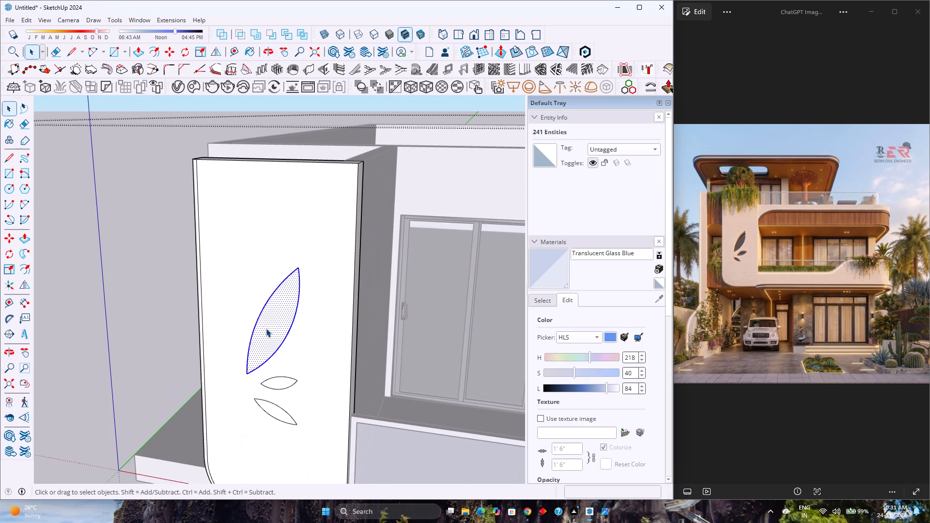
key(Escape)
double_click(271, 324)
key(p)
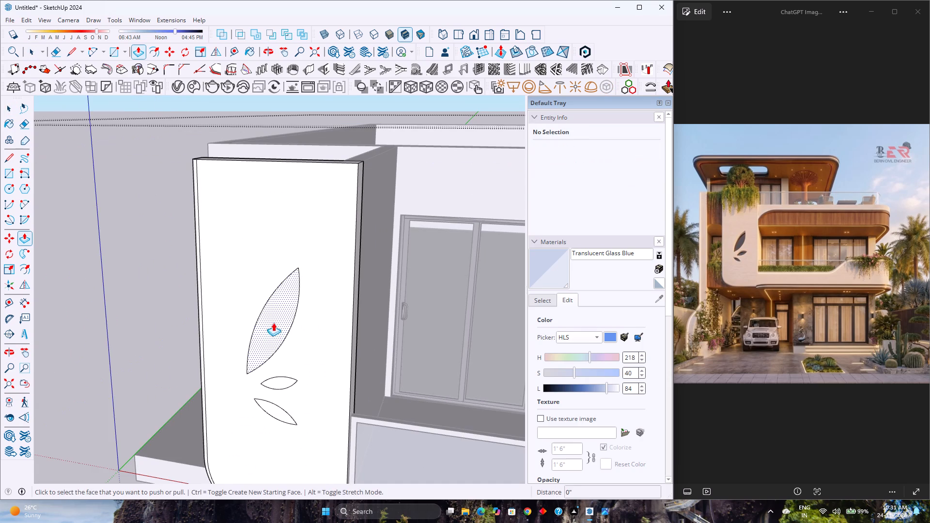
click(274, 327)
middle_drag(296, 200, 320, 270)
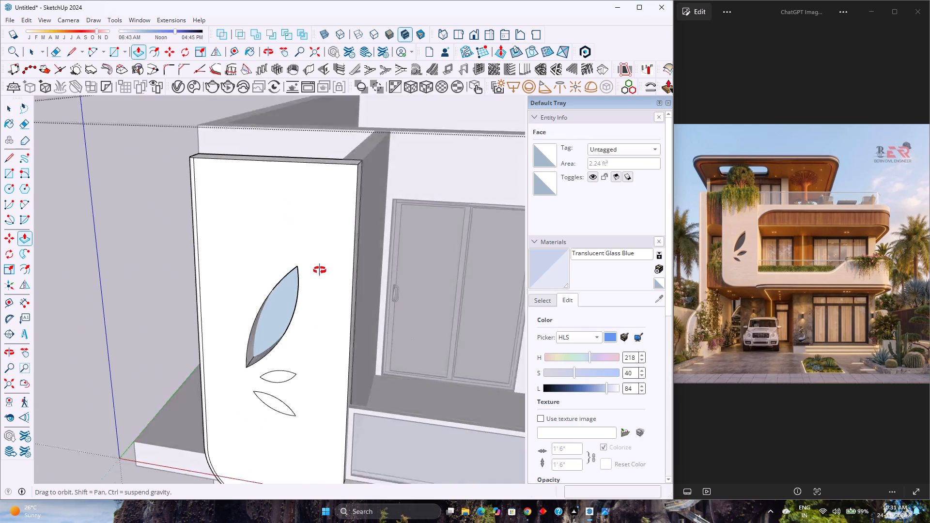
middle_drag(320, 270, 331, 380)
click(324, 155)
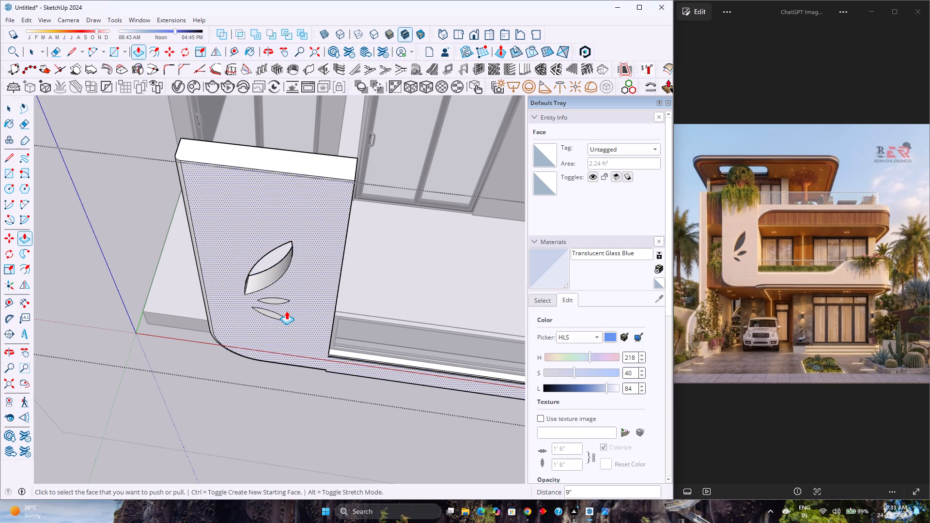
Cut the middle and lowest leaves through the front panel with the same 9" push.
scroll(274, 303, up, 1)
middle_drag(274, 303, 276, 266)
double_click(276, 235)
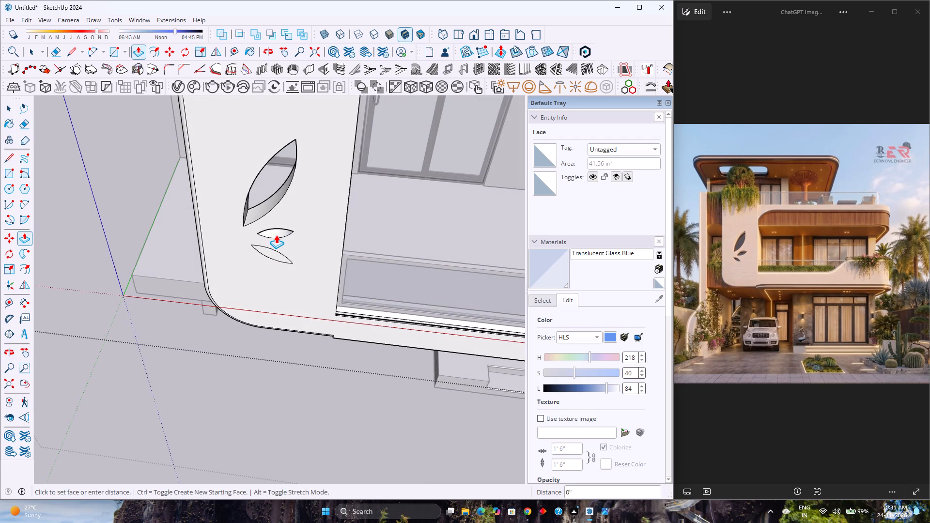
middle_drag(255, 256, 264, 158)
middle_click(264, 158)
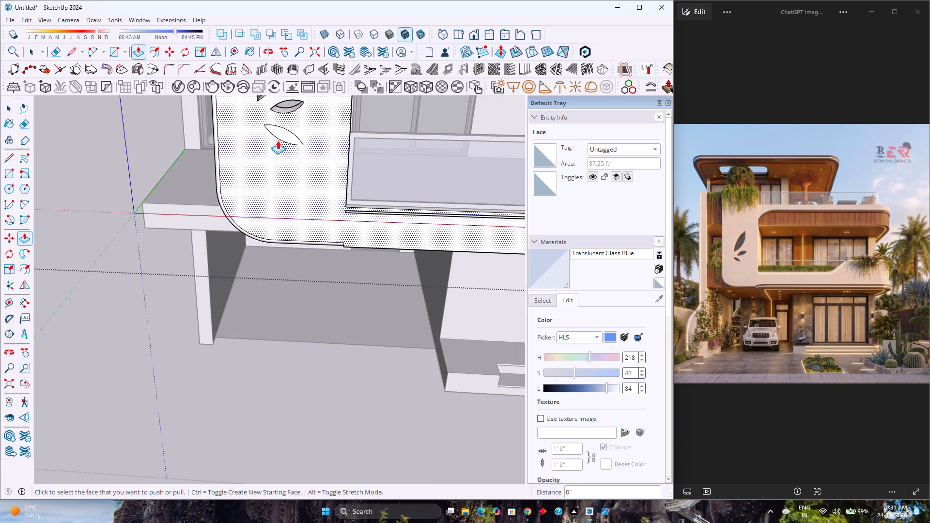
double_click(284, 134)
scroll(431, 231, down, 4)
shift+middle_drag(410, 204, 402, 397)
middle_drag(312, 371, 310, 318)
key(space)
scroll(232, 369, up, 2)
scroll(111, 323, down, 2)
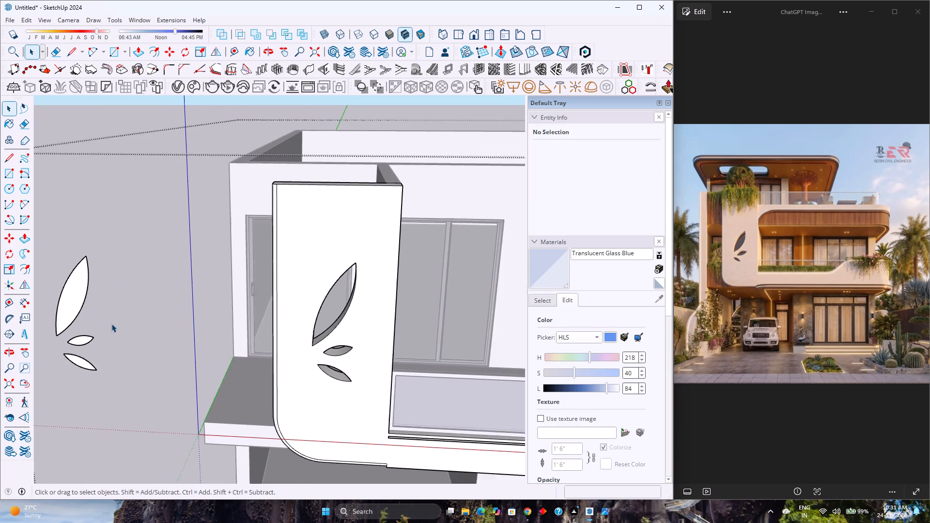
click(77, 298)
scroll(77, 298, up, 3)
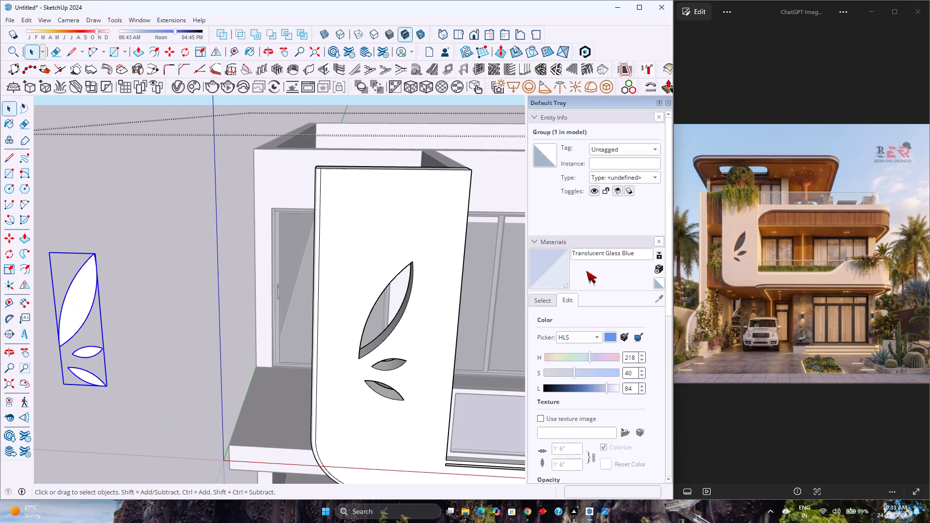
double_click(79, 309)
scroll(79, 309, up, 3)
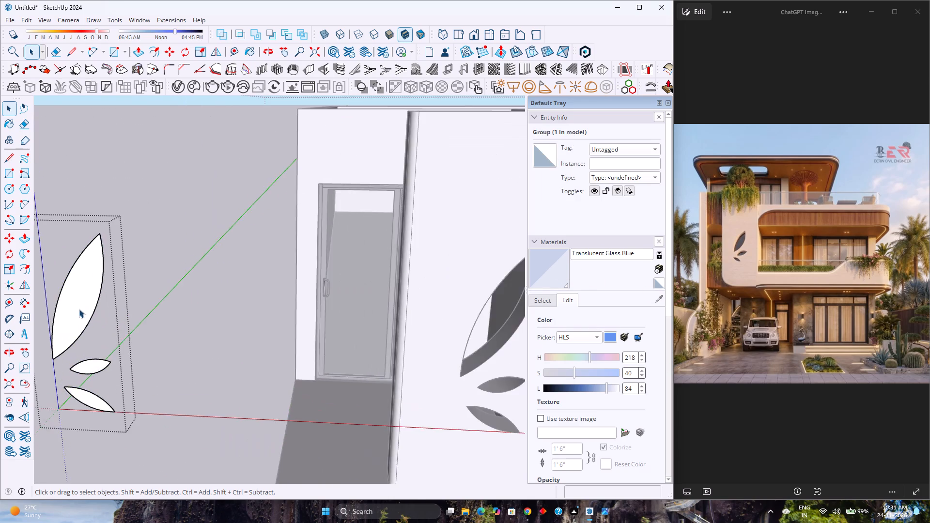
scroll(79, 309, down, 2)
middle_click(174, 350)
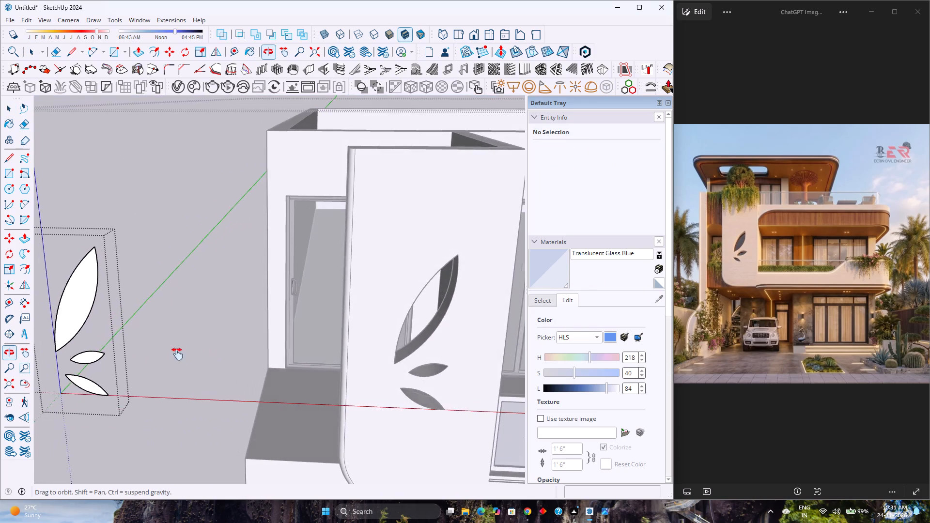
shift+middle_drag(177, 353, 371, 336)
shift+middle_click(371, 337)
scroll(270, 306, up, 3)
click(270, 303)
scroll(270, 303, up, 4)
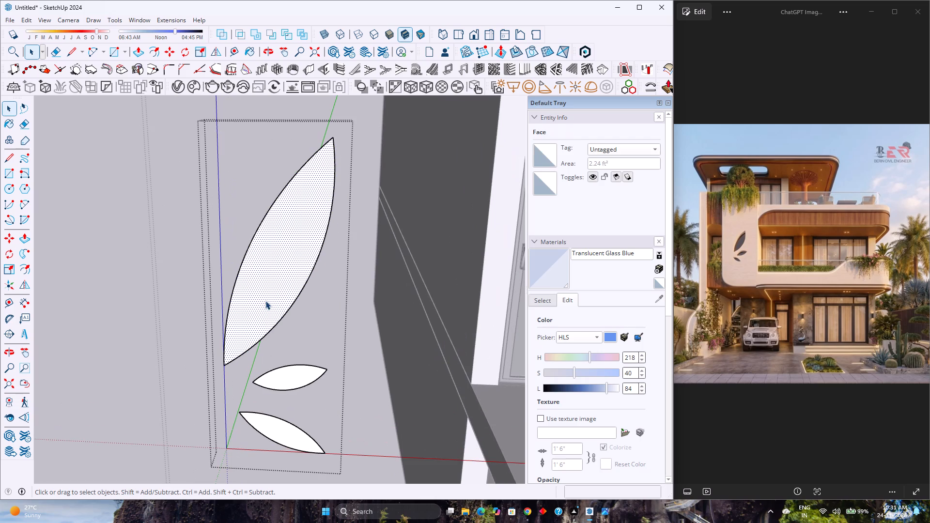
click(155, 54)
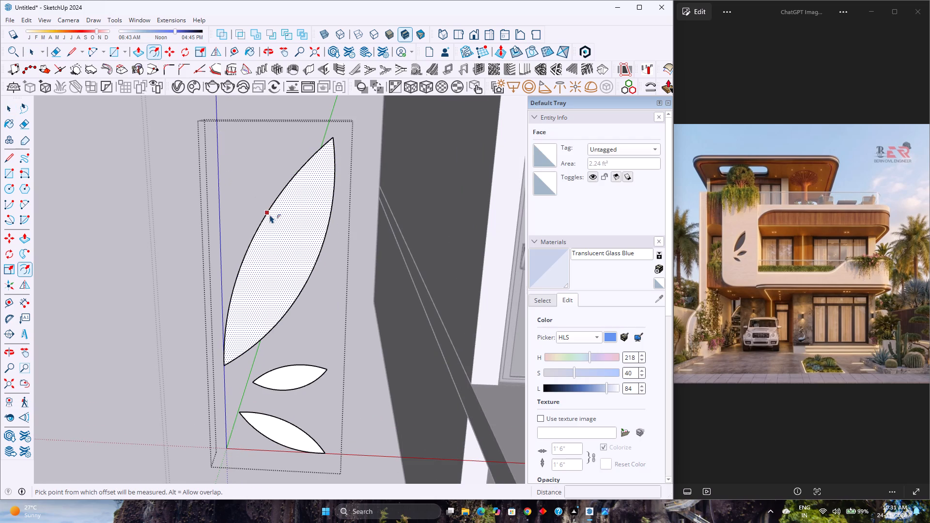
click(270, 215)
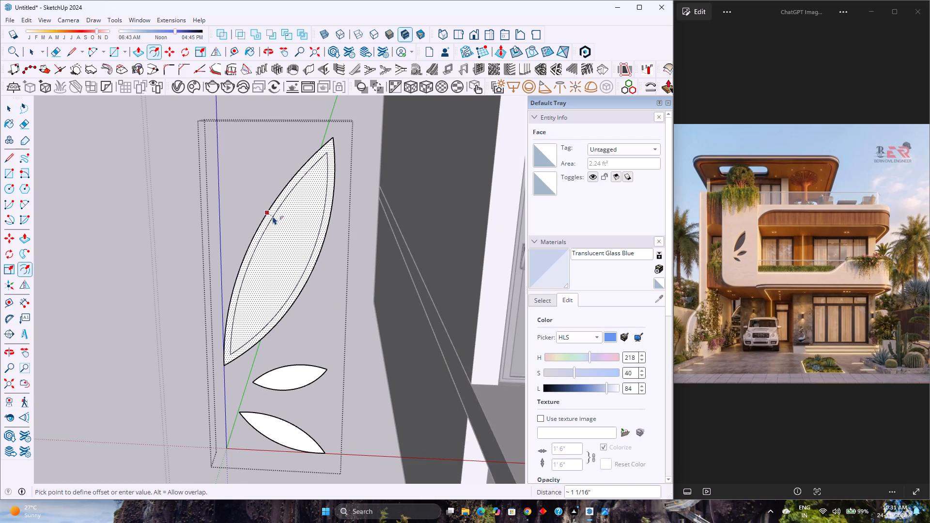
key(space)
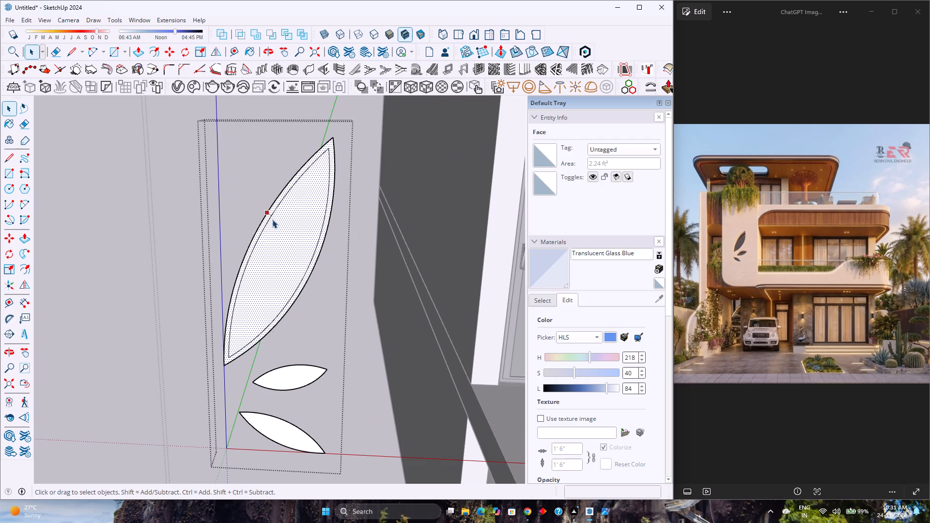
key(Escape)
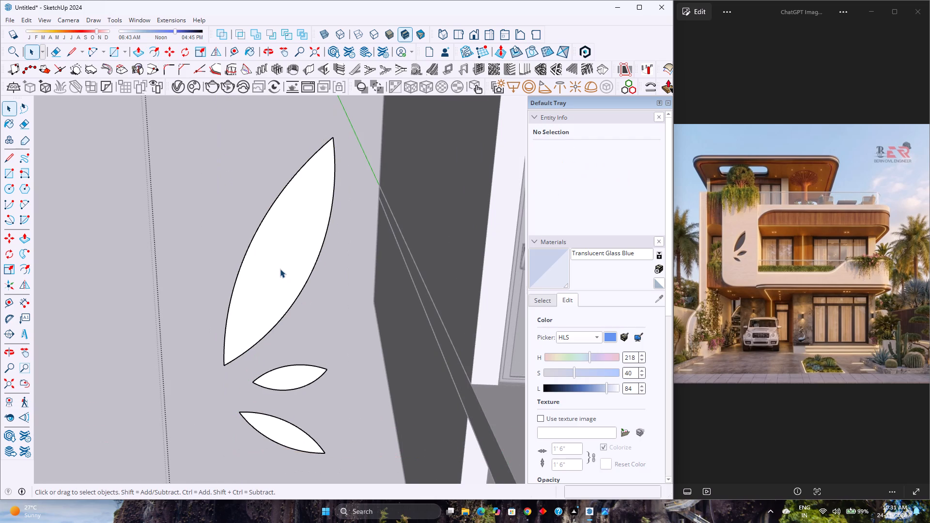
Inside the copied leaf group beside the building, offset the outlines of all three leaves 0.5" inward.
double_click(280, 269)
scroll(279, 269, up, 3)
scroll(279, 269, down, 4)
click(279, 269)
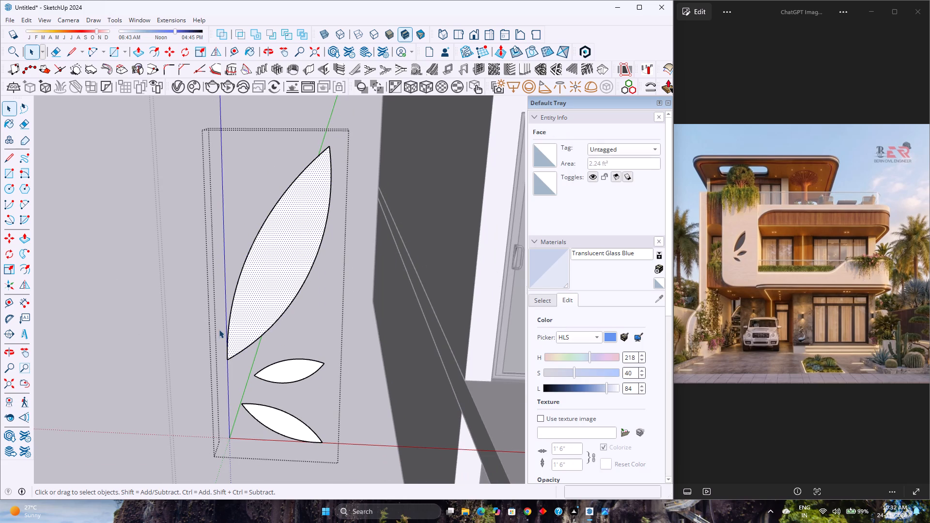
click(148, 51)
click(263, 229)
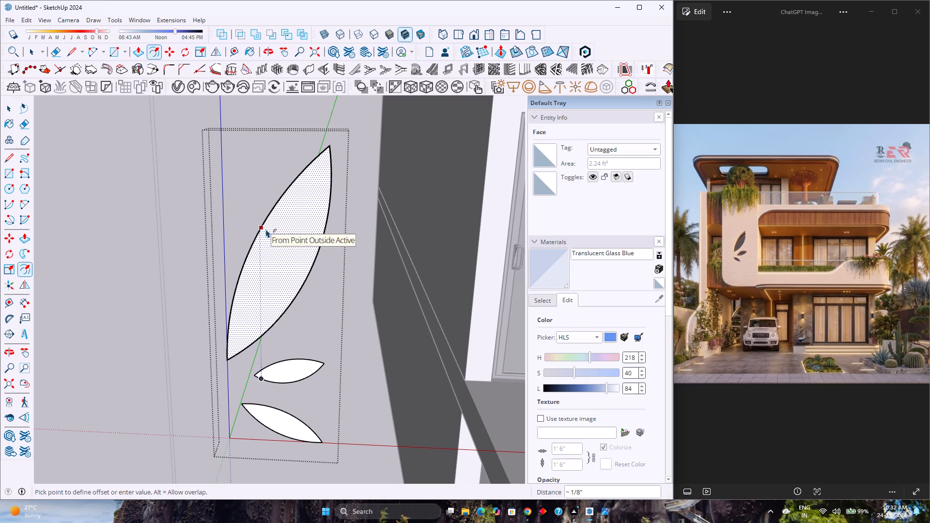
text(0.5)
key(Return)
key(Escape)
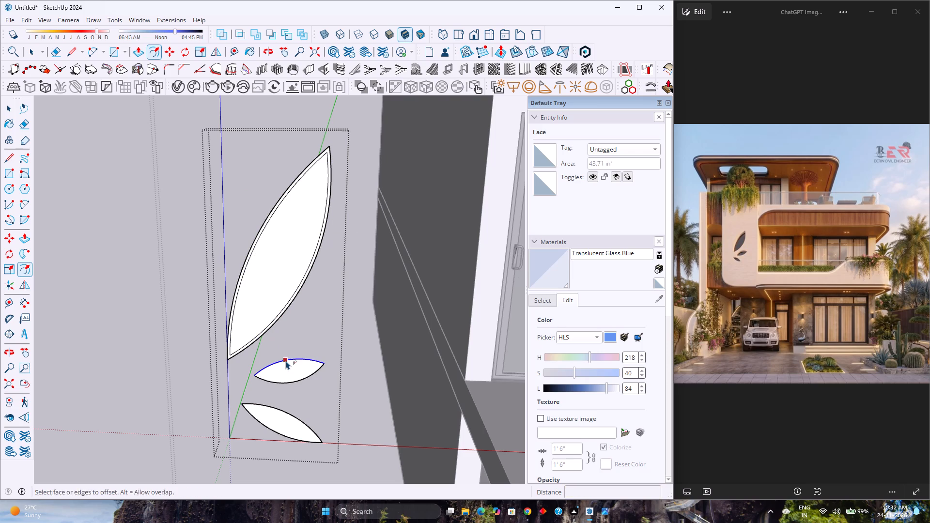
double_click(288, 366)
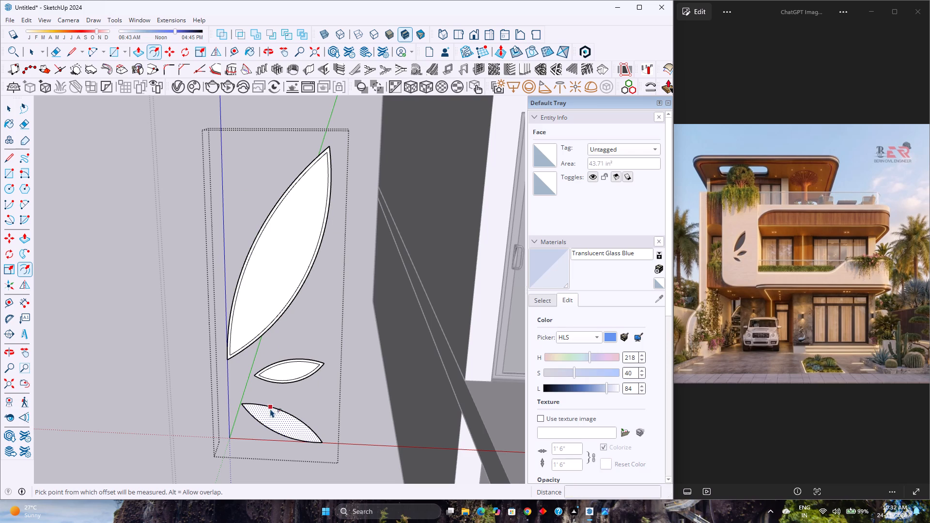
double_click(270, 409)
Extrude the large leaf's narrow border 0.5" outward, and repeat the same 0.5" extrusion on it.
key(p)
scroll(278, 308, up, 5)
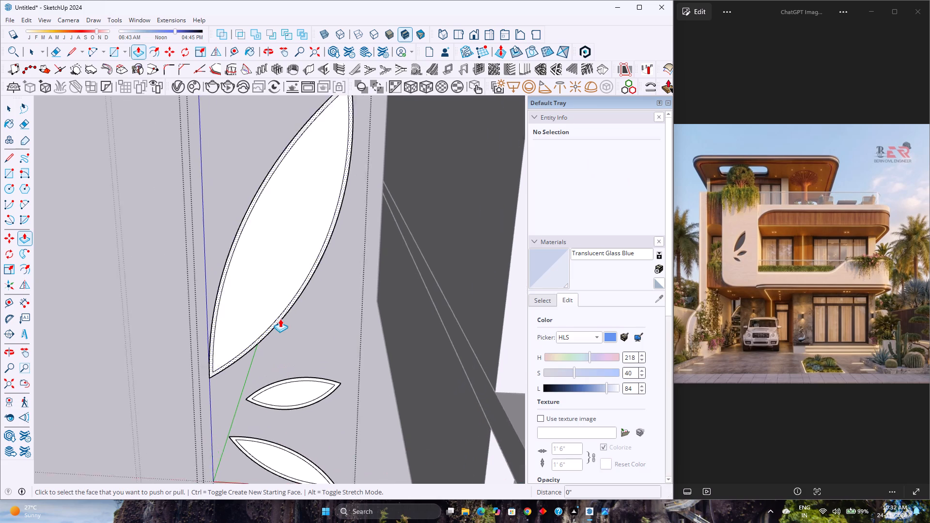
scroll(280, 319, up, 2)
click(281, 317)
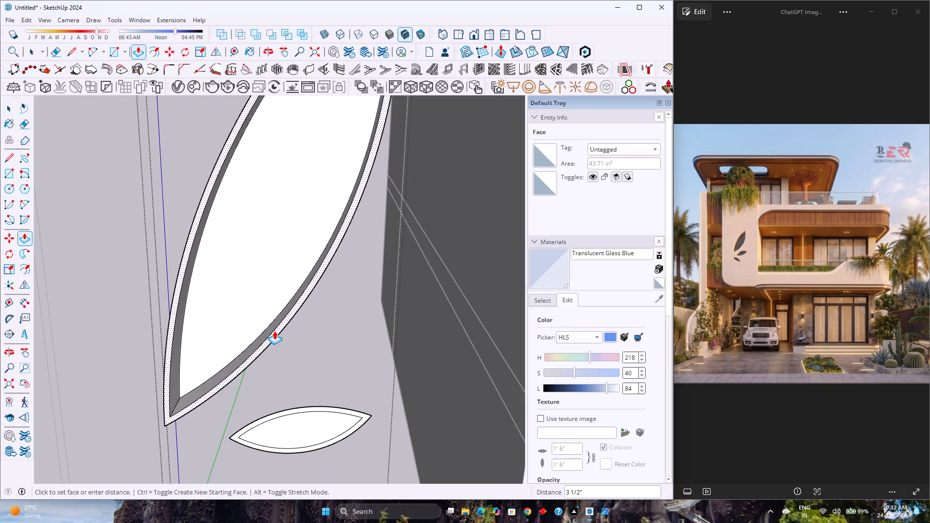
text(0.5)
key(Return)
scroll(274, 331, down, 5)
scroll(274, 387, up, 4)
scroll(220, 374, up, 3)
middle_drag(220, 373, 161, 432)
middle_click(161, 432)
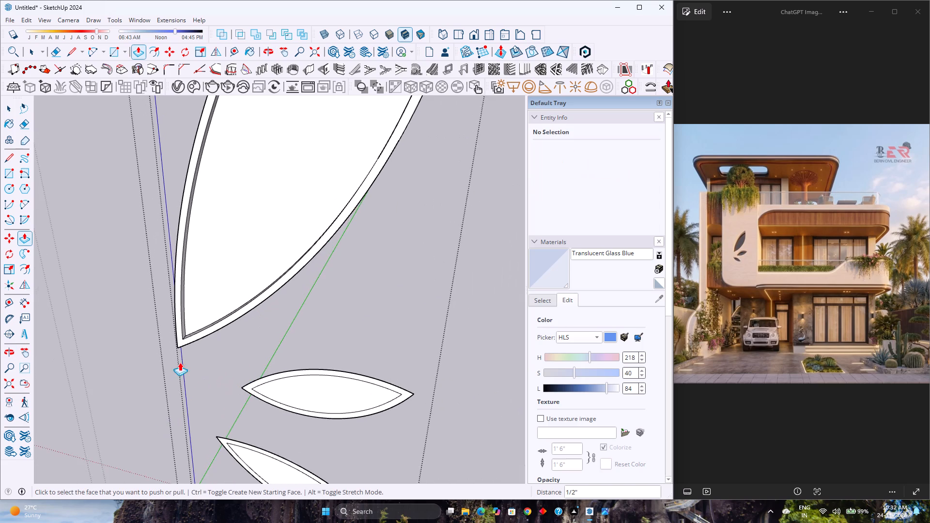
scroll(193, 345, up, 2)
double_click(195, 335)
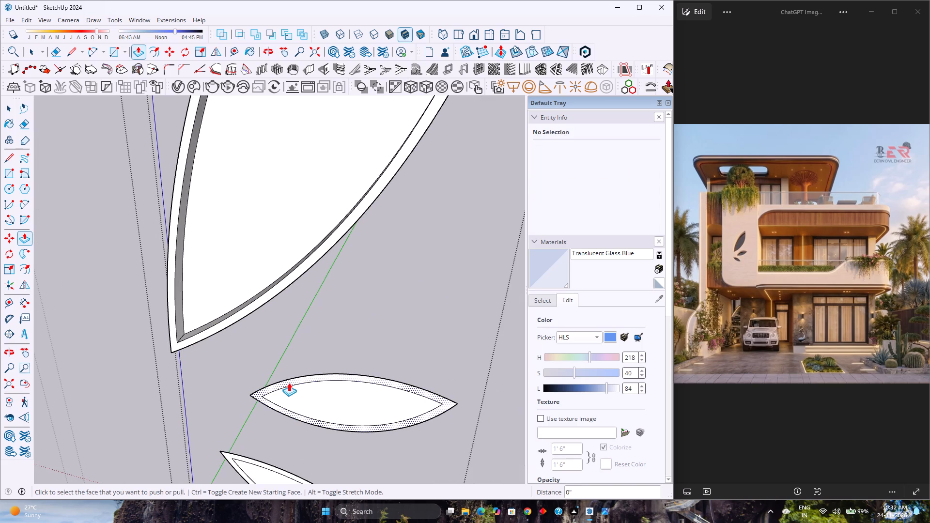
Extrude the narrow borders of the middle and lowest leaves 1" outward.
click(289, 383)
key(1)
key(Return)
scroll(275, 376, down, 5)
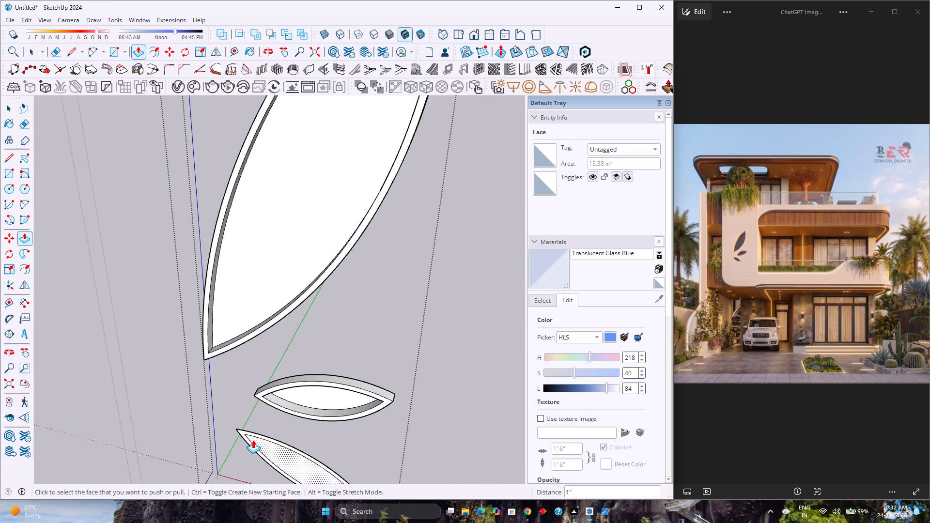
scroll(252, 440, up, 4)
double_click(234, 430)
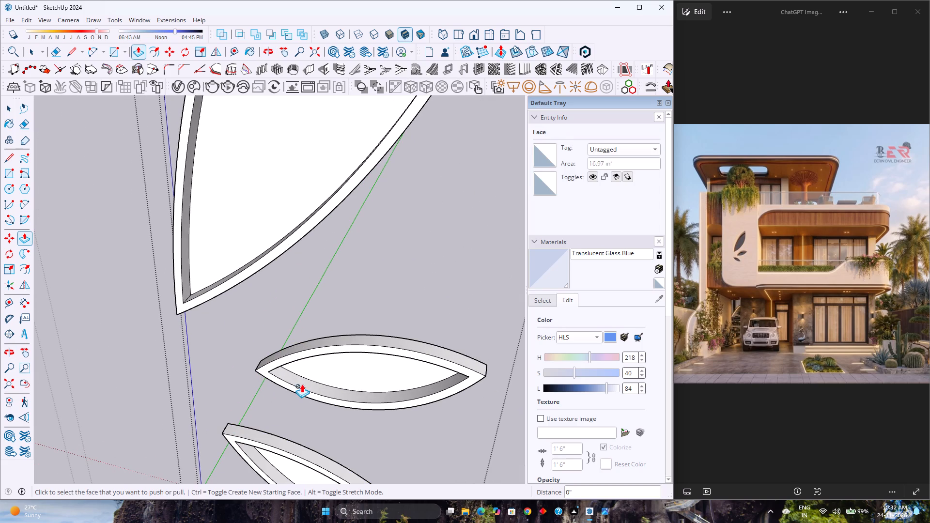
Group the three inner leaf faces together with their bounding edges, separate from the raised borders.
key(space)
double_click(344, 372)
scroll(344, 372, down, 3)
shift+middle_drag(307, 398, 303, 334)
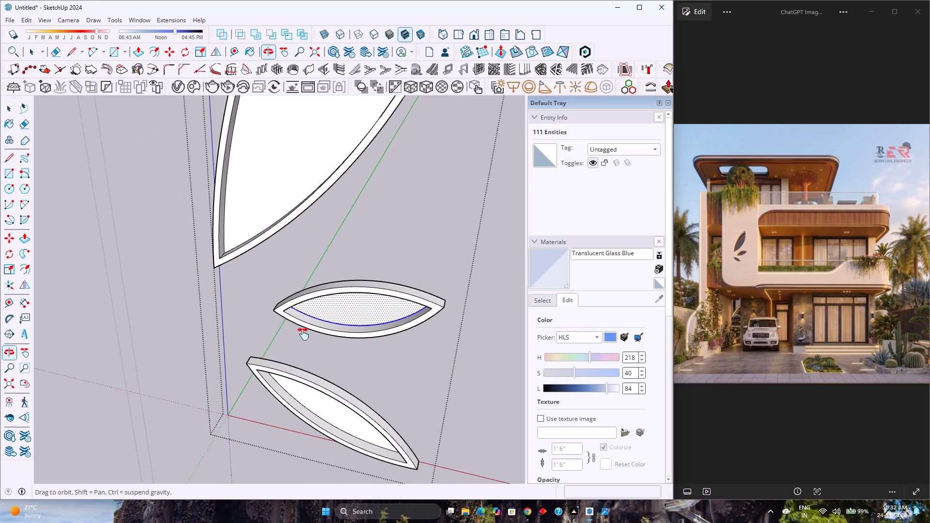
shift+middle_drag(303, 334, 304, 334)
shift+middle_click(304, 334)
ctrl+double_click(304, 396)
ctrl+double_click(265, 156)
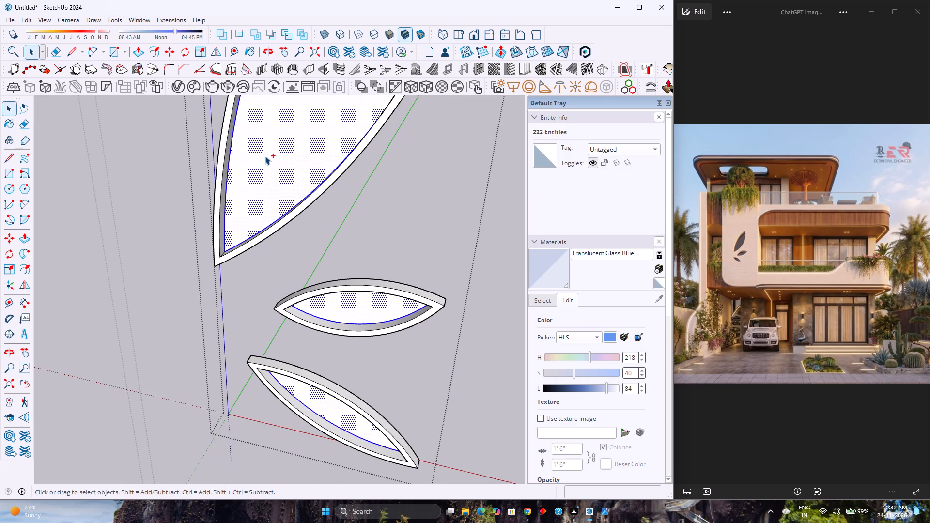
right_click(265, 156)
click(318, 245)
Paint the group of inner leaf faces with Translucent Glass Blue.
scroll(296, 265, down, 4)
middle_drag(330, 263, 316, 272)
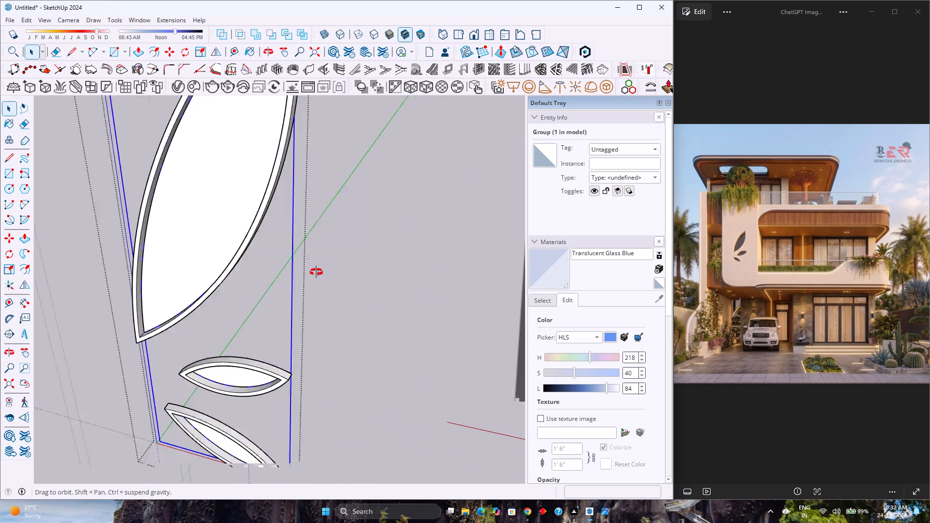
middle_drag(316, 272, 412, 261)
scroll(392, 262, down, 17)
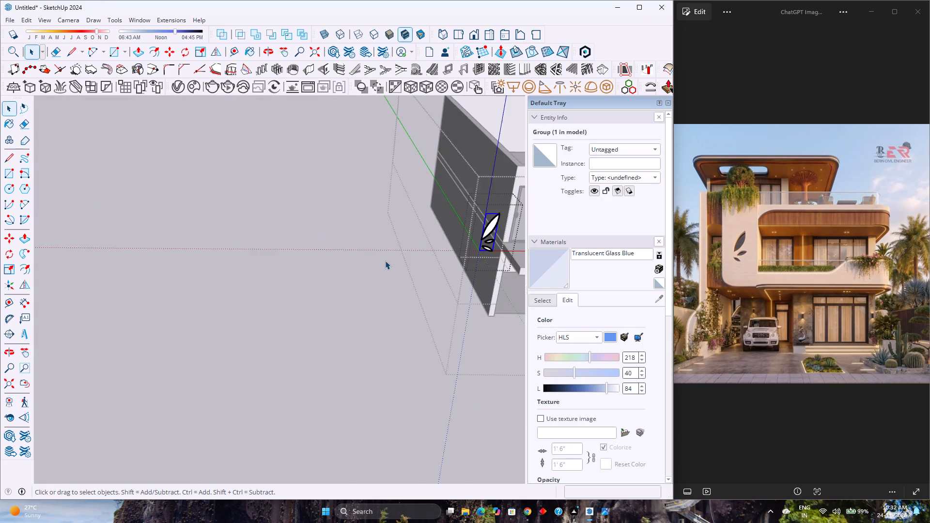
scroll(385, 261, down, 4)
scroll(442, 219, up, 13)
middle_drag(460, 282, 448, 281)
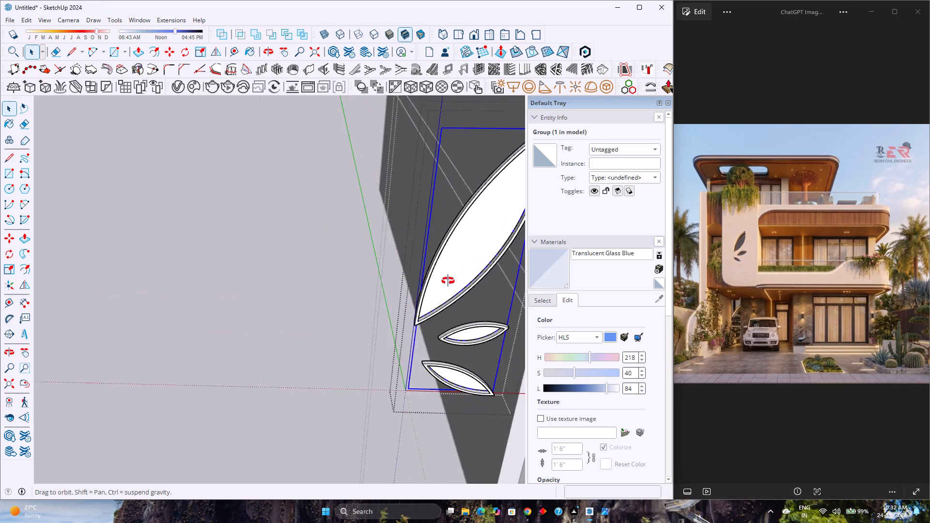
middle_drag(448, 281, 401, 278)
scroll(409, 278, down, 9)
scroll(144, 225, up, 4)
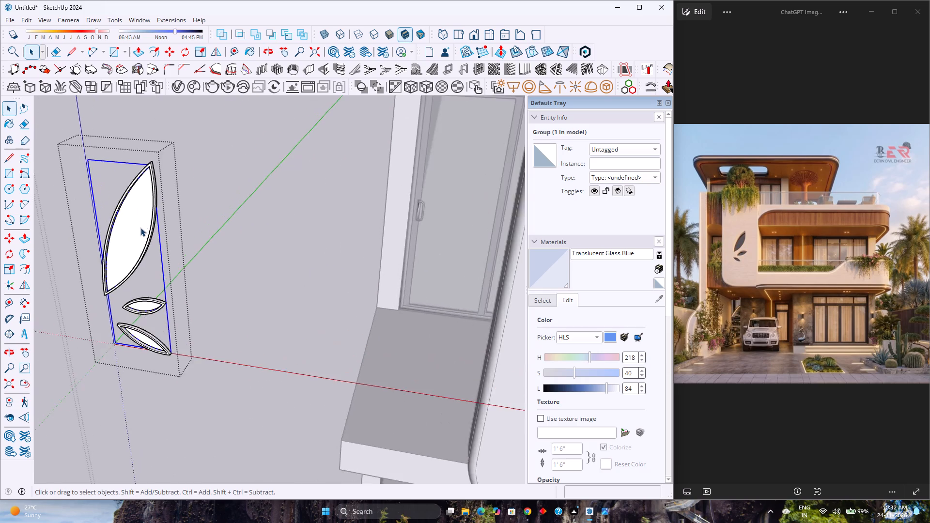
scroll(140, 228, up, 3)
middle_drag(140, 228, 233, 292)
middle_click(233, 292)
shift+middle_drag(192, 307, 285, 271)
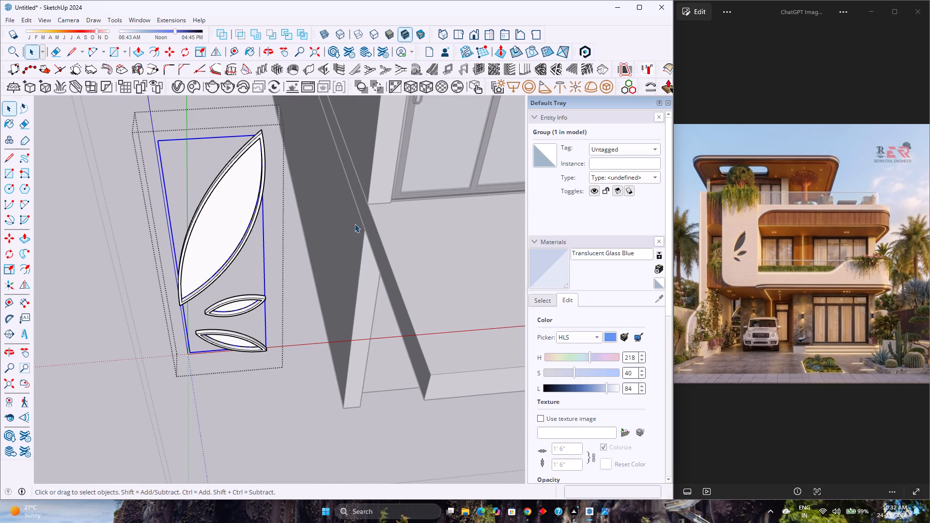
click(541, 274)
click(238, 227)
scroll(238, 227, up, 4)
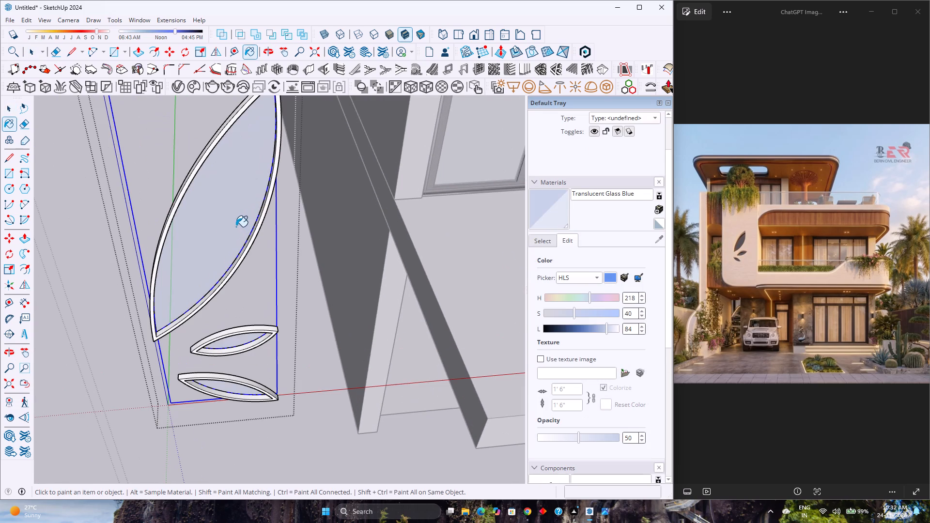
key(space)
Open the glass group and extrude the large leaf's glass face 12 mm.
double_click(209, 225)
scroll(209, 225, up, 2)
middle_drag(214, 226, 581, 273)
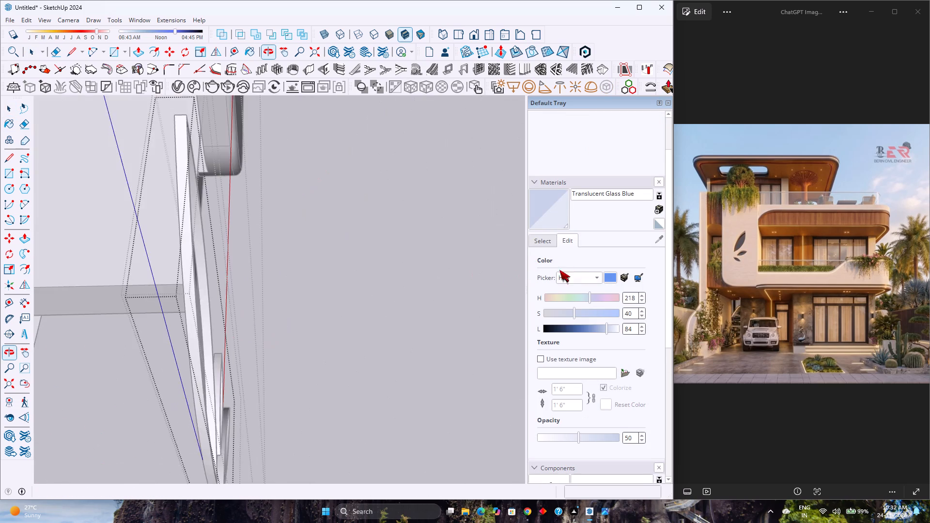
middle_drag(180, 297, 33, 300)
shift+middle_drag(159, 281, 377, 319)
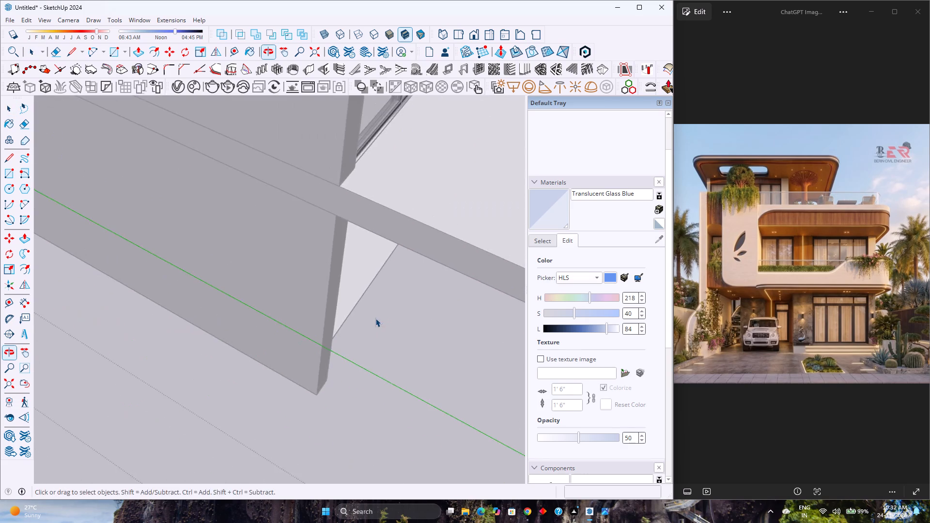
middle_drag(319, 312, 221, 308)
scroll(216, 306, down, 12)
middle_drag(278, 365, 175, 313)
scroll(176, 301, down, 2)
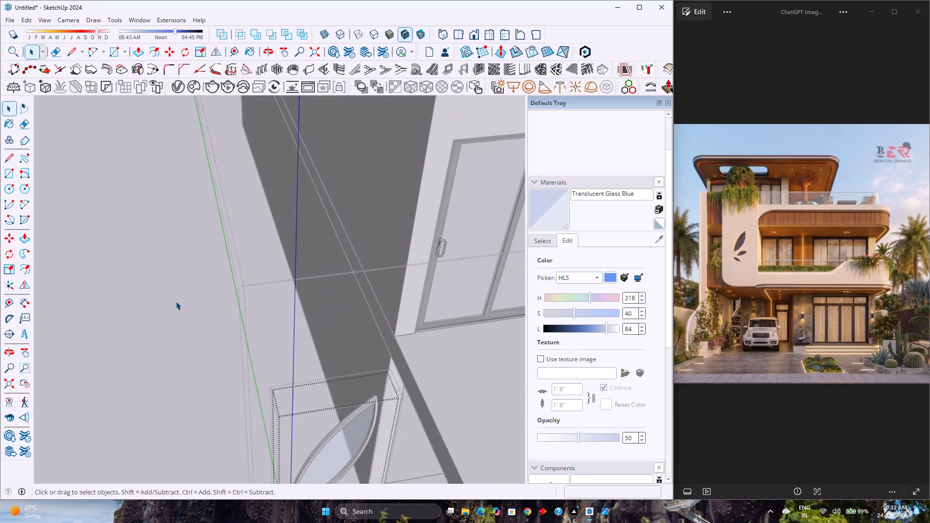
scroll(176, 301, down, 13)
middle_drag(247, 397, 175, 351)
key(p)
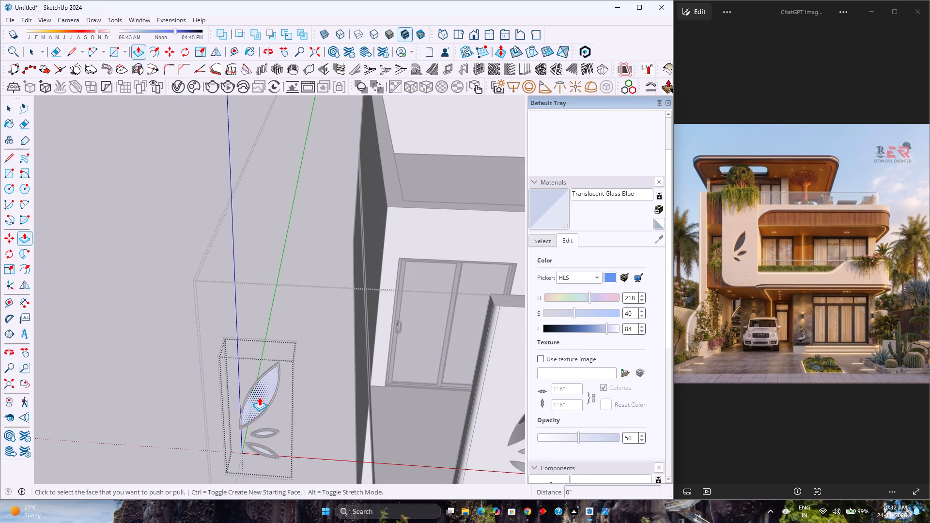
click(261, 397)
key(1)
key(2)
key(m)
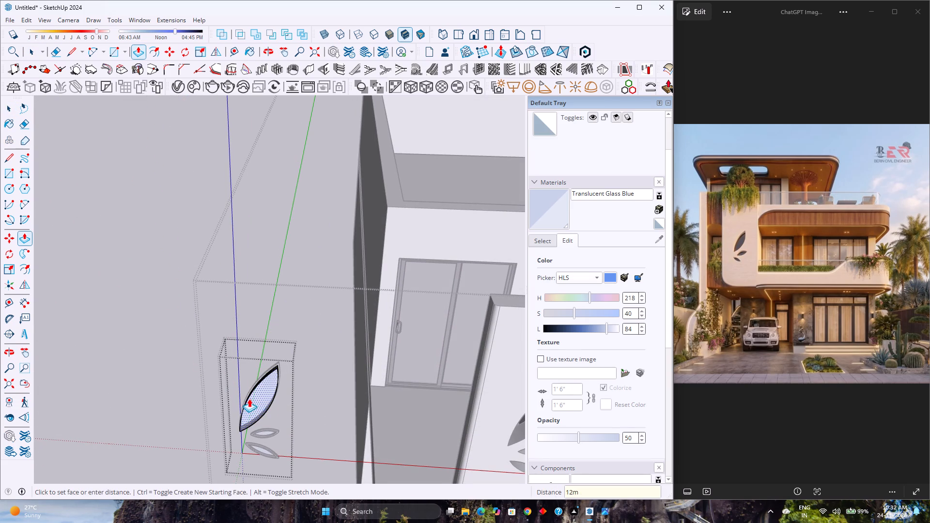
key(m)
key(Return)
Extrude the glass faces of the middle and lowest leaves 12 mm as well.
scroll(258, 447, up, 15)
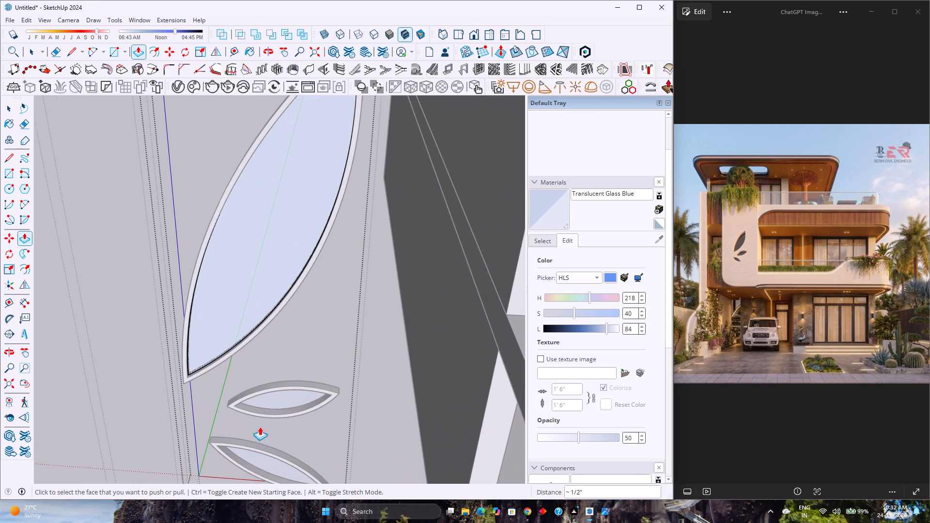
double_click(267, 403)
double_click(271, 461)
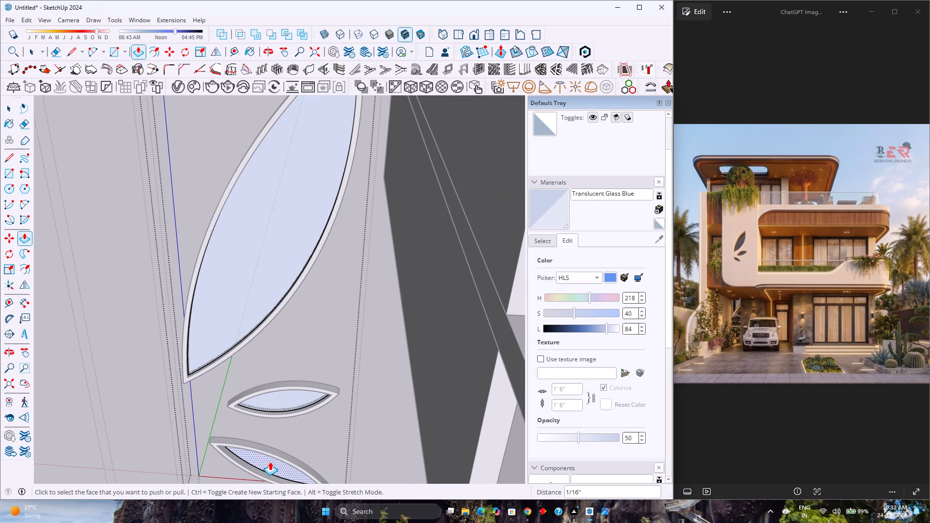
shift+middle_drag(268, 431, 261, 335)
scroll(254, 406, up, 5)
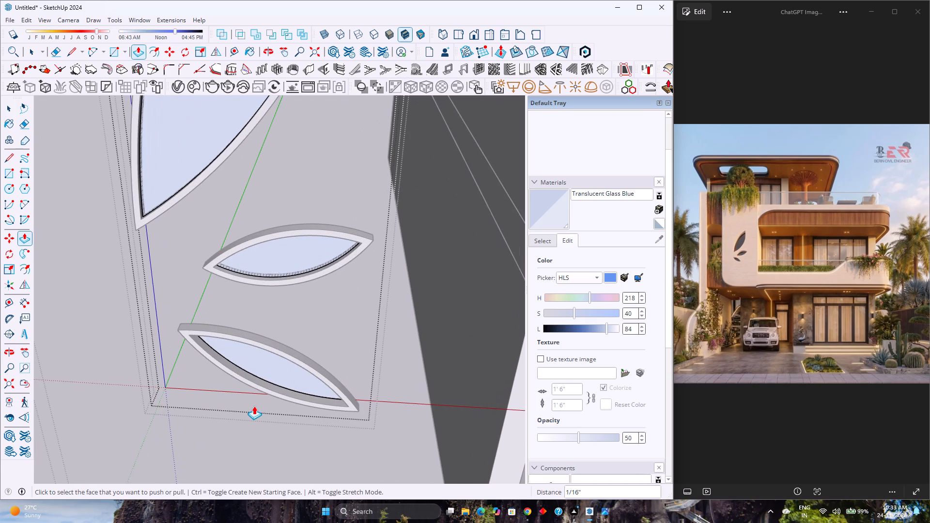
key(ctrl+z)
click(266, 357)
text(12)
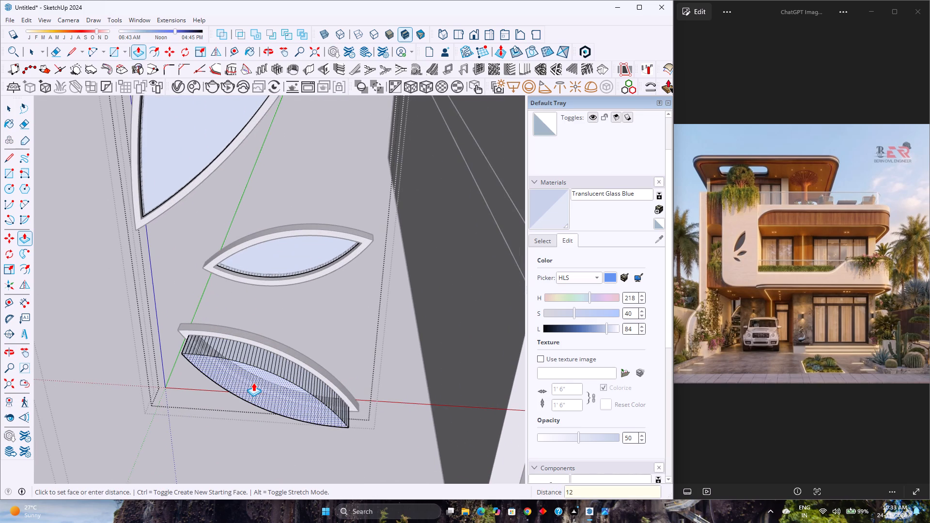
key(m)
key(m)
key(Return)
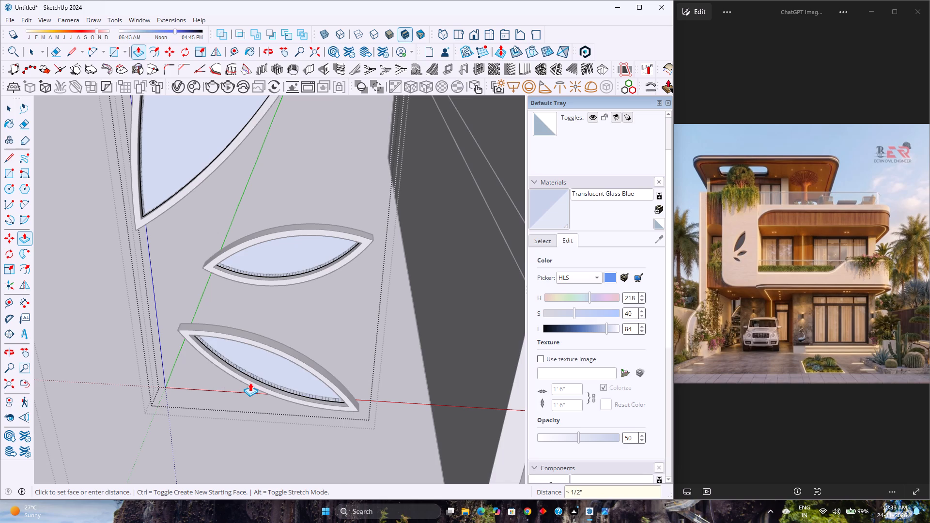
Move the group of glass panes along the green axis by about 1/4" inside the leaf frames.
key(space)
key(Escape)
click(269, 267)
scroll(269, 268, up, 2)
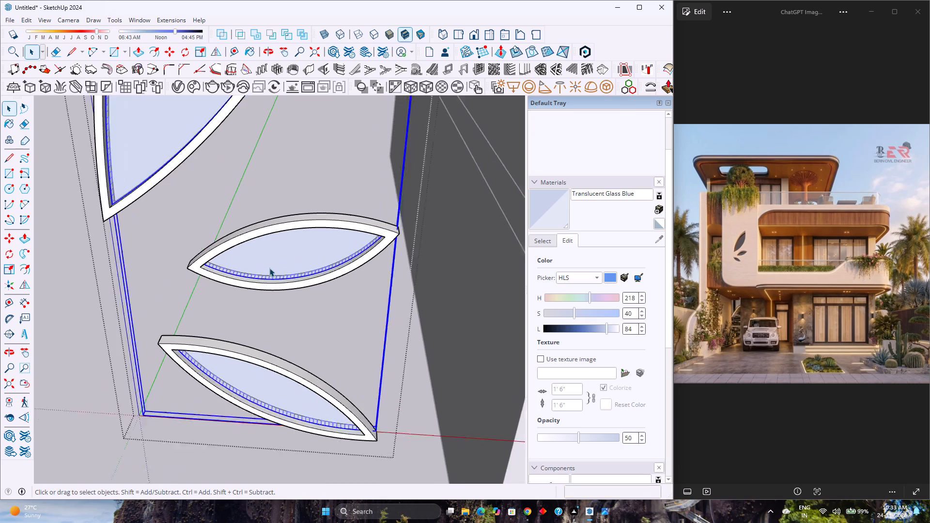
scroll(269, 268, up, 1)
middle_drag(269, 268, 130, 378)
shift+middle_drag(156, 191, 232, 320)
scroll(187, 238, up, 7)
middle_drag(221, 235, 188, 282)
scroll(188, 282, up, 1)
key(m)
scroll(226, 253, up, 3)
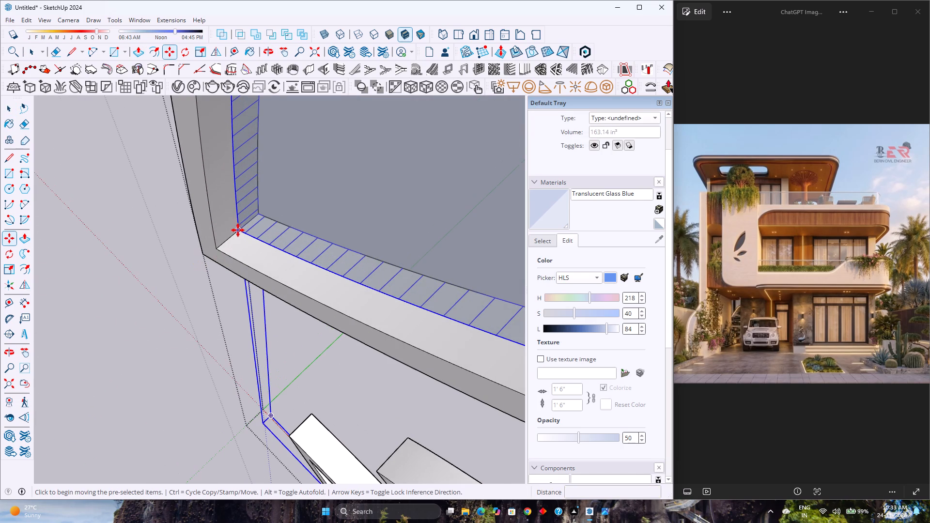
click(239, 229)
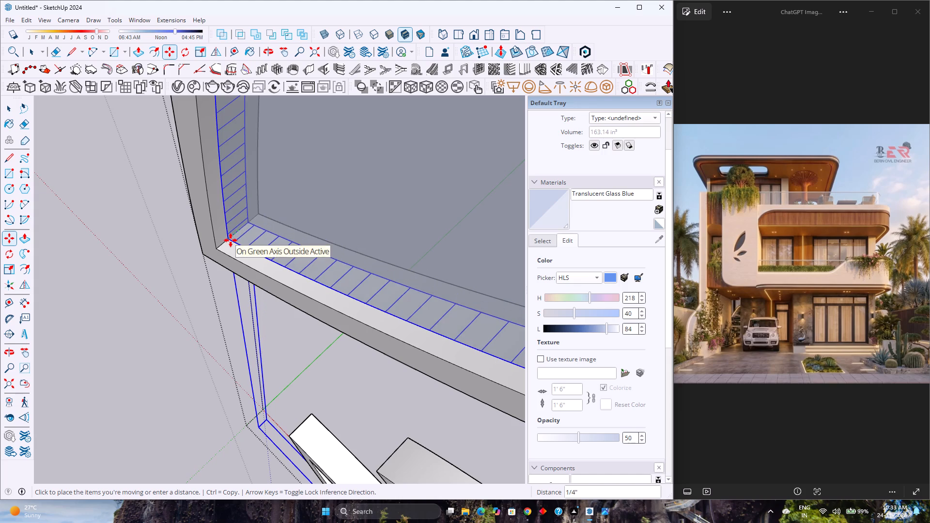
key(Left)
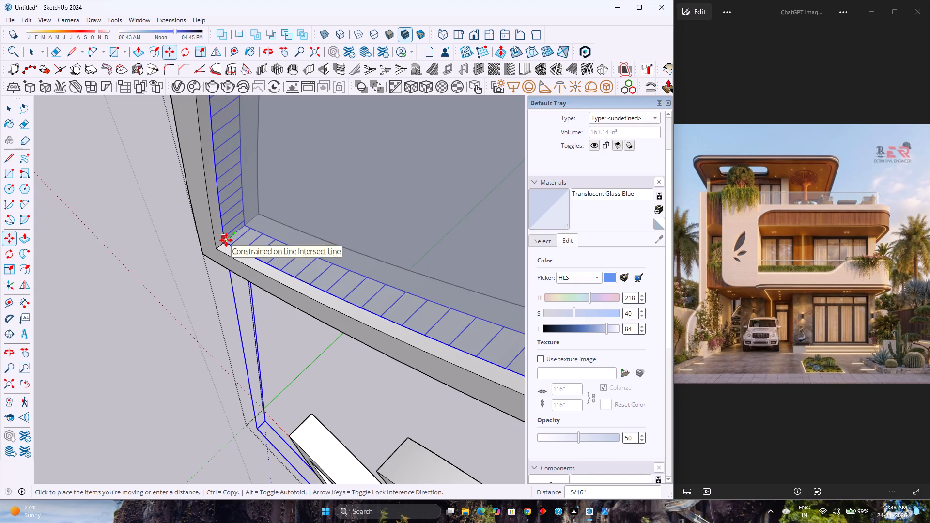
click(229, 239)
scroll(223, 283, down, 4)
middle_drag(214, 292, 214, 291)
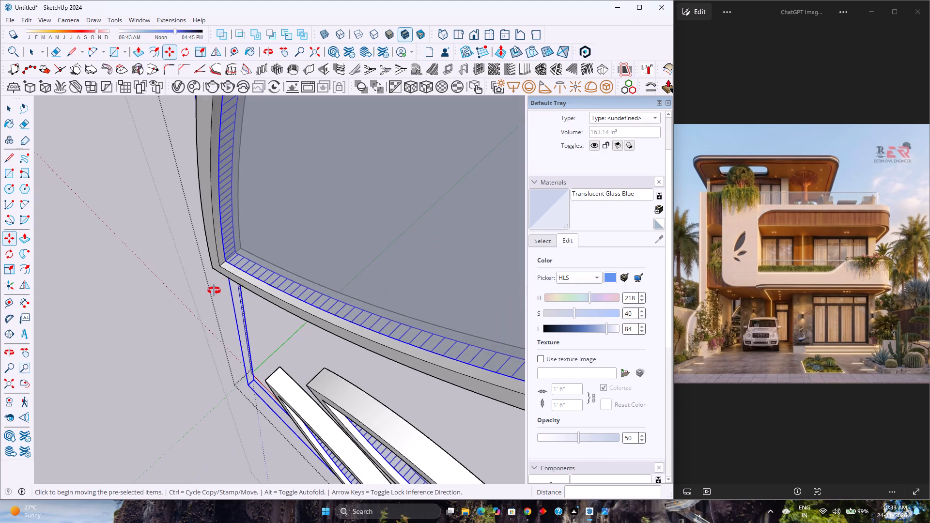
middle_drag(214, 291, 228, 277)
scroll(229, 277, down, 3)
key(space)
scroll(229, 277, down, 7)
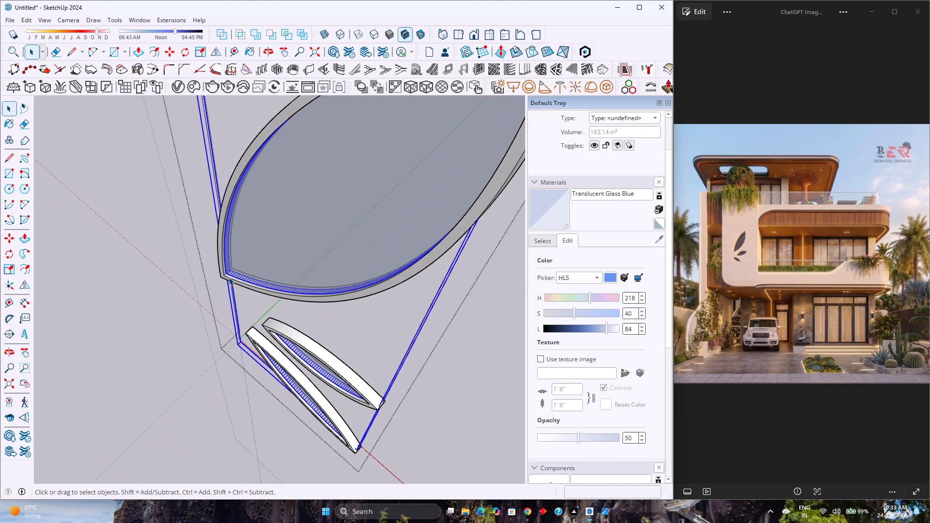
Select the complete framed leaf insert and move it 10' along the red axis to the leaf openings in the front panel.
key(Escape)
middle_drag(221, 301, 253, 289)
middle_click(253, 289)
scroll(254, 289, down, 3)
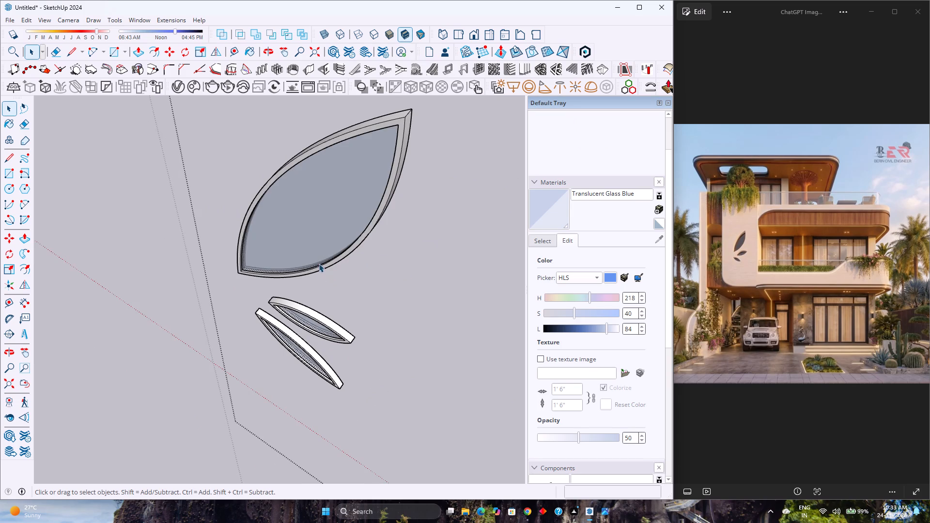
click(318, 266)
scroll(277, 295, down, 1)
middle_drag(277, 295, 398, 275)
scroll(282, 285, down, 8)
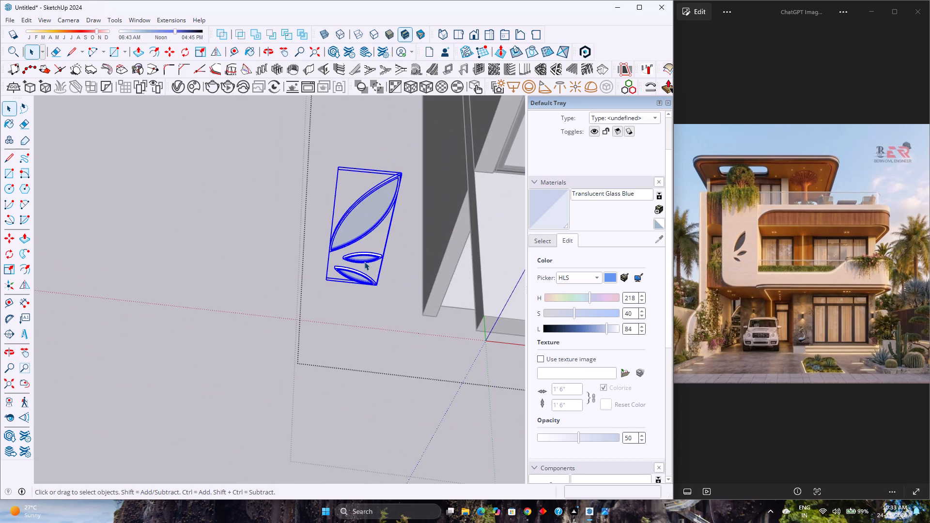
shift+middle_drag(358, 267, 301, 308)
shift+middle_click(301, 308)
middle_drag(291, 313, 273, 279)
scroll(272, 276, down, 8)
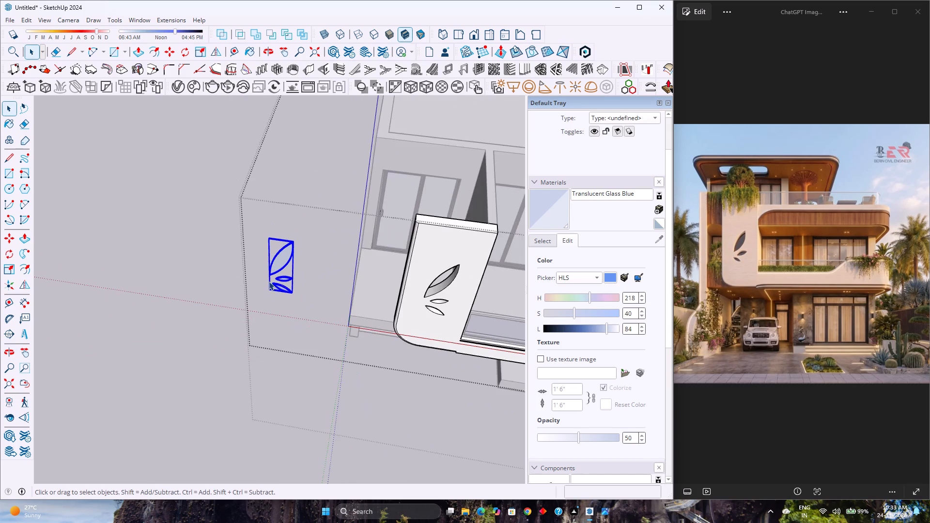
middle_drag(269, 281, 266, 264)
key(m)
scroll(267, 285, up, 8)
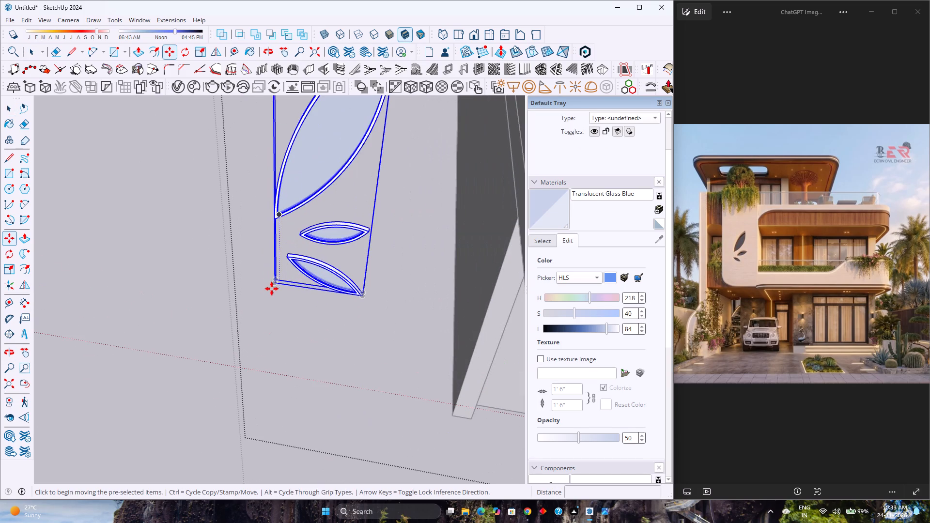
click(273, 287)
scroll(284, 288, down, 5)
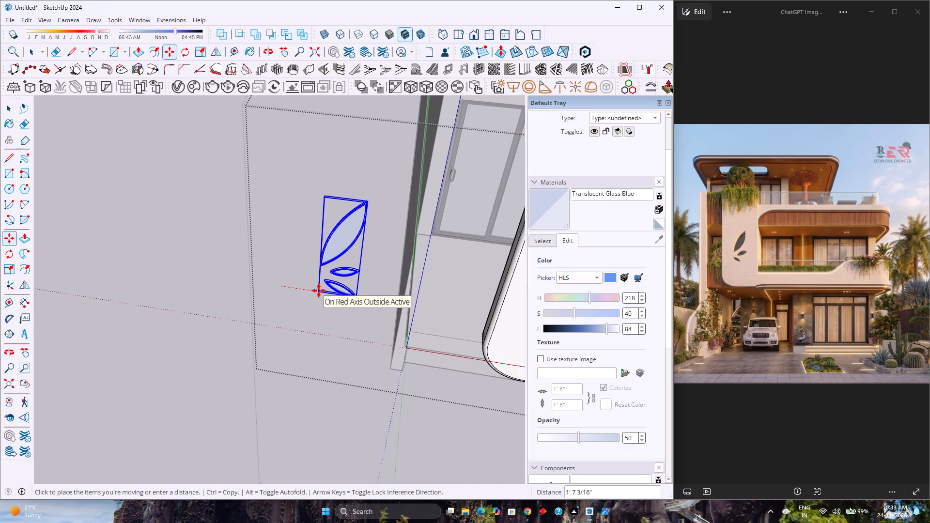
key(1)
key(0)
key(apostrophe)
key(Return)
scroll(277, 295, down, 2)
middle_drag(302, 305, 246, 259)
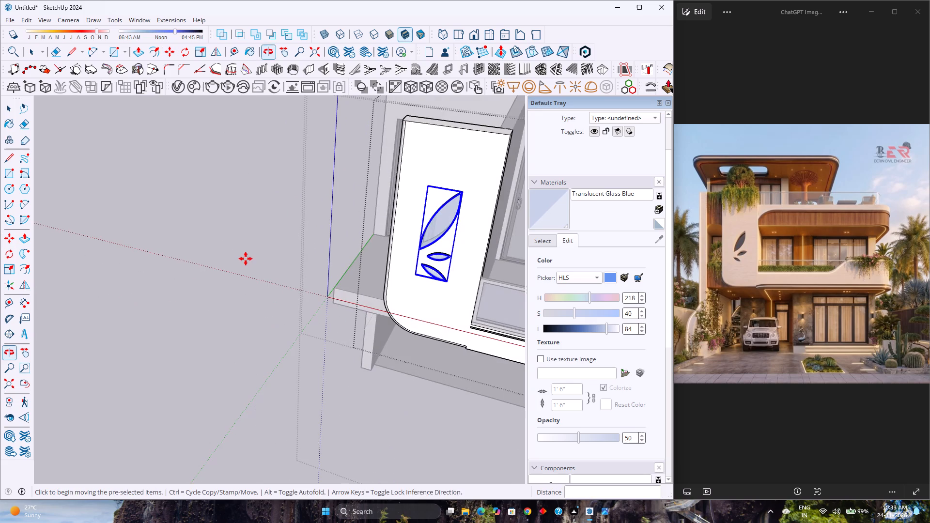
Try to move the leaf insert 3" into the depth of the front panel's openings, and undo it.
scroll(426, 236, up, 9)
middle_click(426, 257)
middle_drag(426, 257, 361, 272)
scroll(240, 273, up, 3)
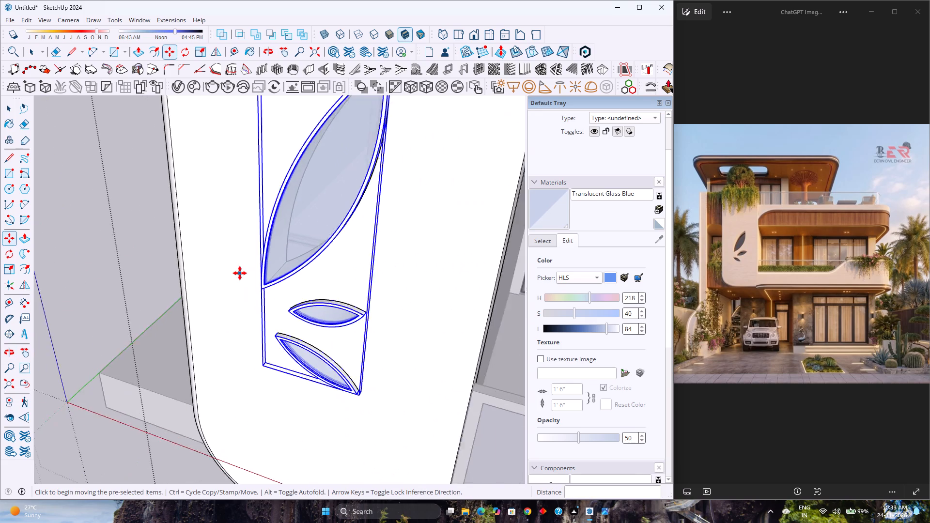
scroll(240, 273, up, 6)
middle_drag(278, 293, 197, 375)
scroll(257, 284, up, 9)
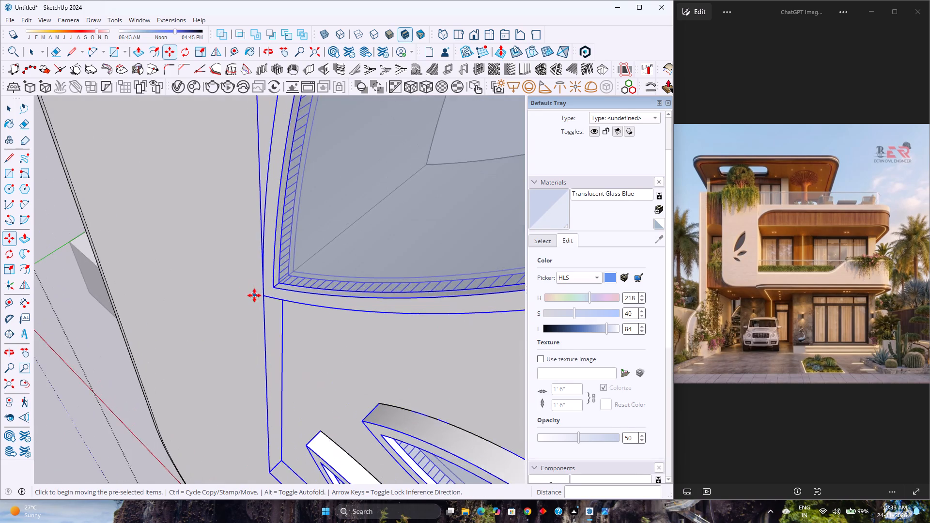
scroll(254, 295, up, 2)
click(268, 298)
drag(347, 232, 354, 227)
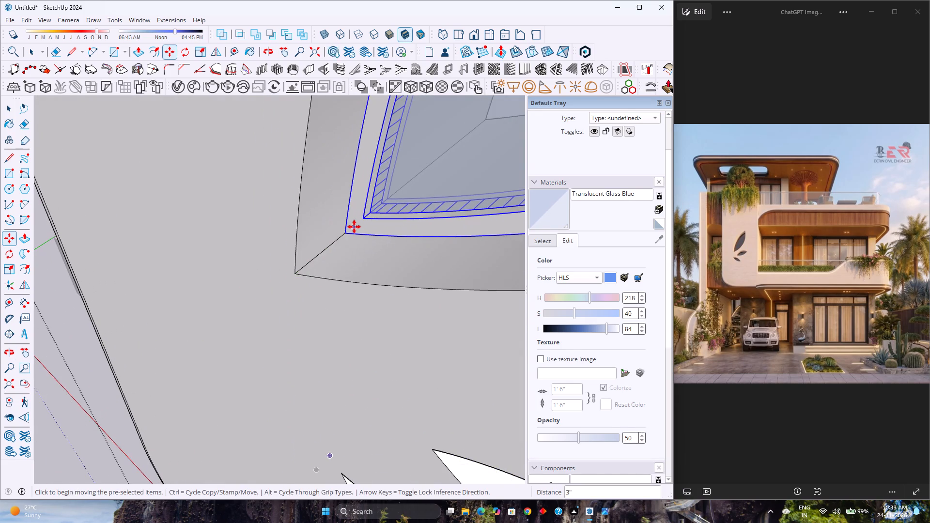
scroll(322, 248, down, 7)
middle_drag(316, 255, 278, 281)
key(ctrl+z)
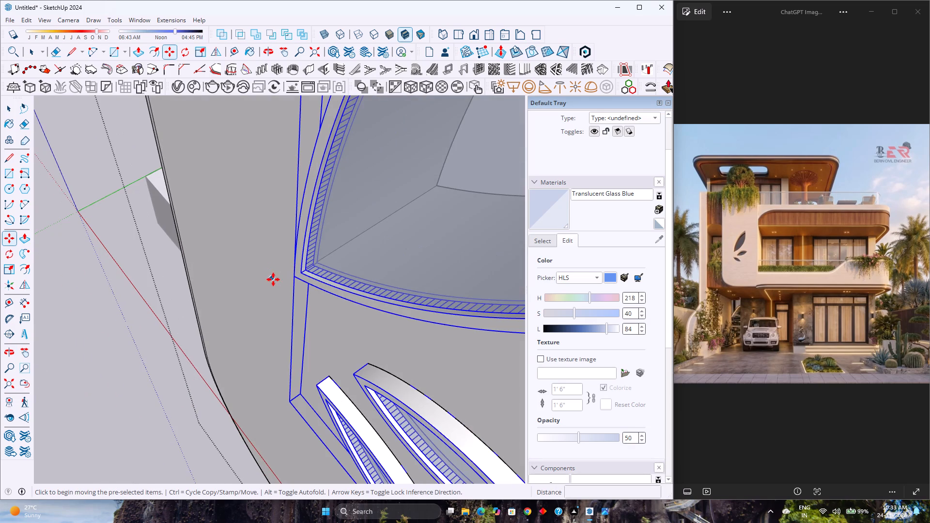
Move the leaf insert 3" along the green axis into the front panel's openings, and deselect it.
click(294, 278)
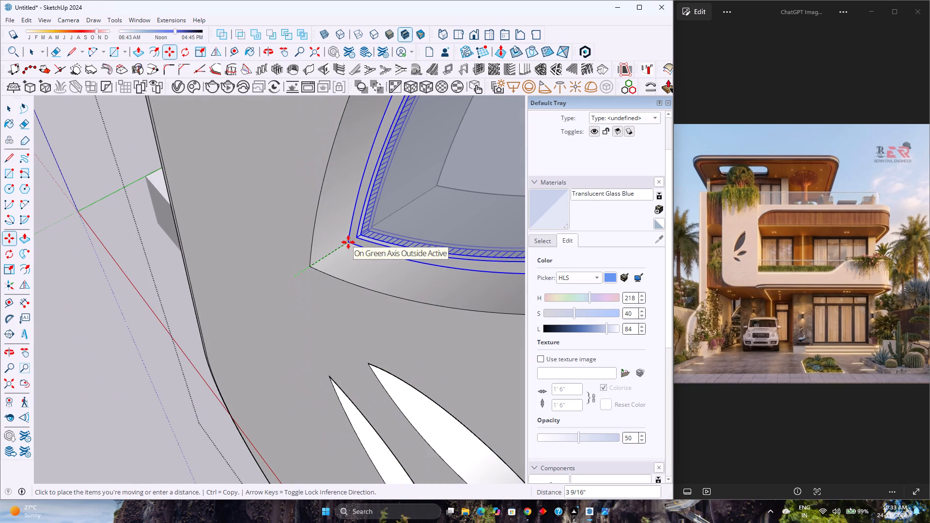
key(Left)
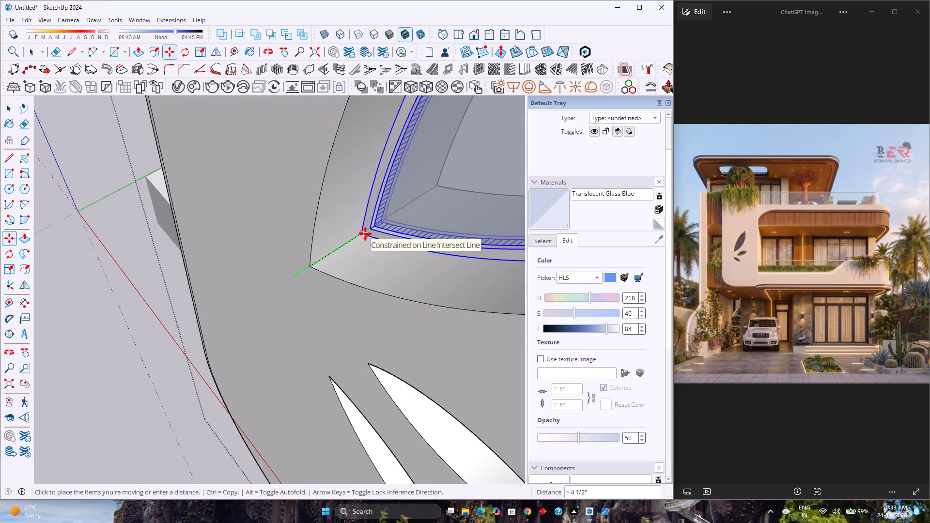
key(3)
key(Return)
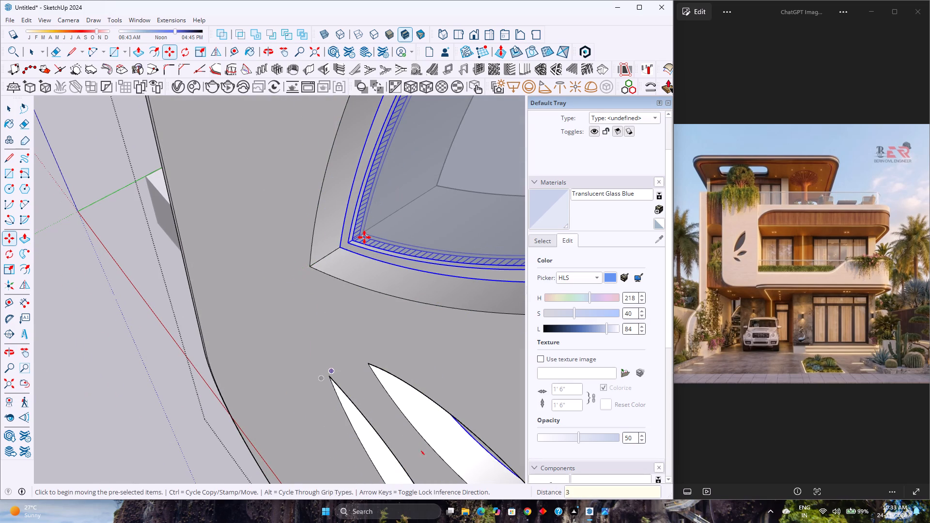
key(space)
scroll(266, 264, down, 14)
middle_drag(214, 288, 287, 235)
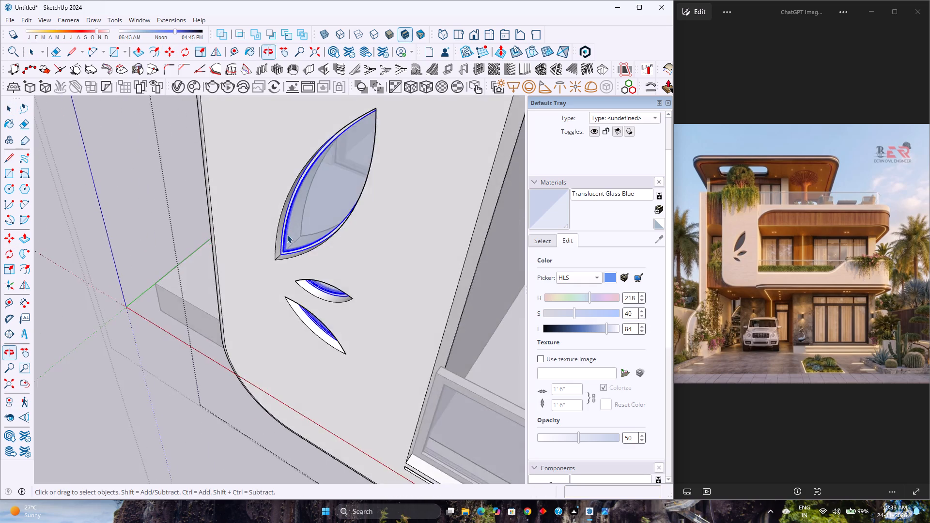
scroll(286, 234, down, 9)
click(128, 413)
Examine how the glazed leaf inserts sit in the front panel beside the balcony glazing.
middle_drag(174, 379, 272, 285)
scroll(272, 279, down, 4)
shift+middle_drag(300, 250, 232, 321)
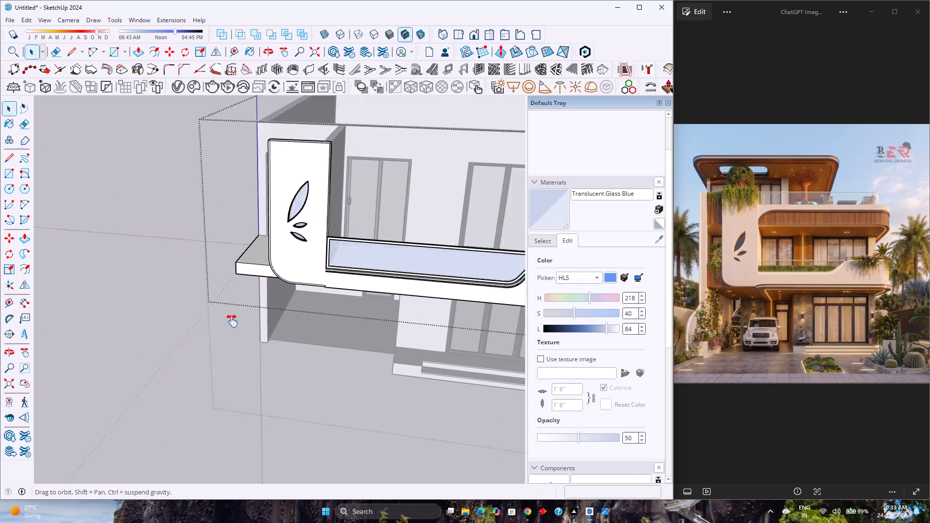
shift+middle_drag(232, 321, 180, 366)
middle_drag(177, 366, 217, 304)
scroll(302, 238, up, 2)
shift+middle_drag(302, 240, 181, 367)
middle_drag(179, 364, 286, 305)
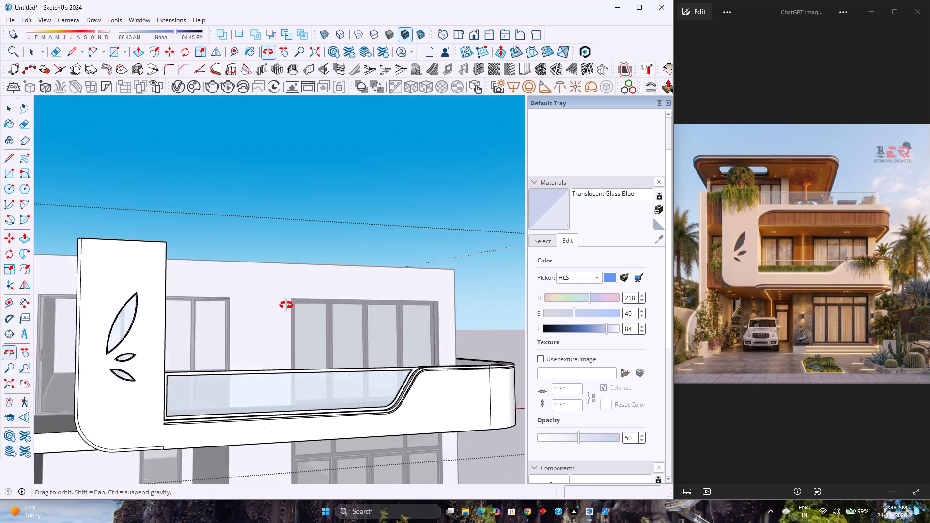
middle_drag(286, 305, 222, 403)
scroll(242, 357, down, 3)
shift+middle_drag(229, 373, 273, 312)
scroll(273, 311, up, 4)
scroll(273, 310, down, 4)
scroll(273, 310, up, 3)
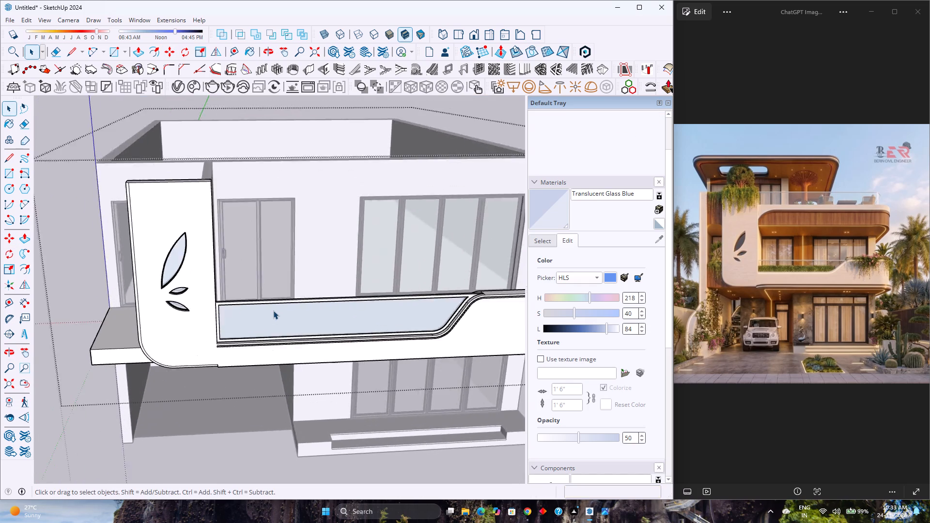
scroll(273, 310, down, 2)
scroll(273, 311, up, 4)
scroll(275, 313, down, 4)
scroll(275, 313, up, 4)
scroll(268, 310, down, 4)
scroll(266, 311, up, 4)
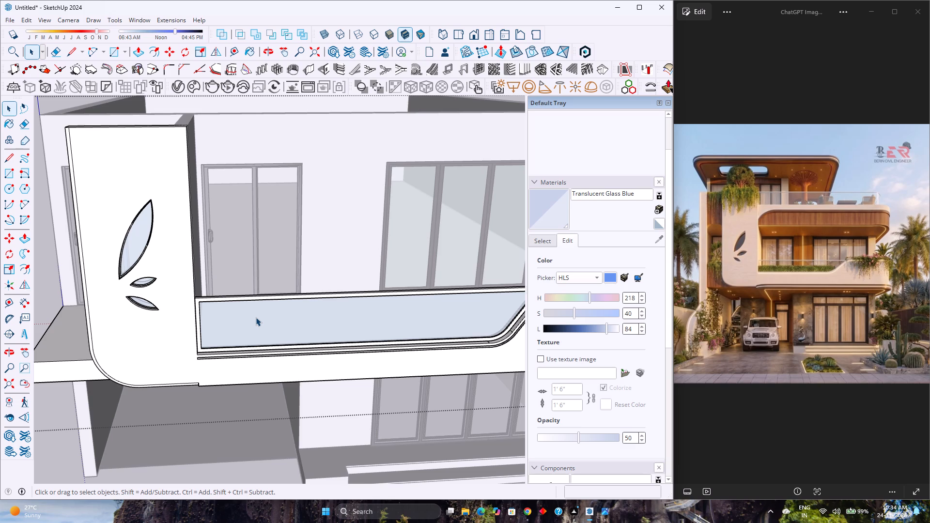
scroll(110, 261, up, 4)
scroll(110, 261, down, 3)
scroll(110, 261, up, 3)
scroll(110, 261, down, 4)
scroll(110, 261, up, 4)
scroll(110, 261, down, 2)
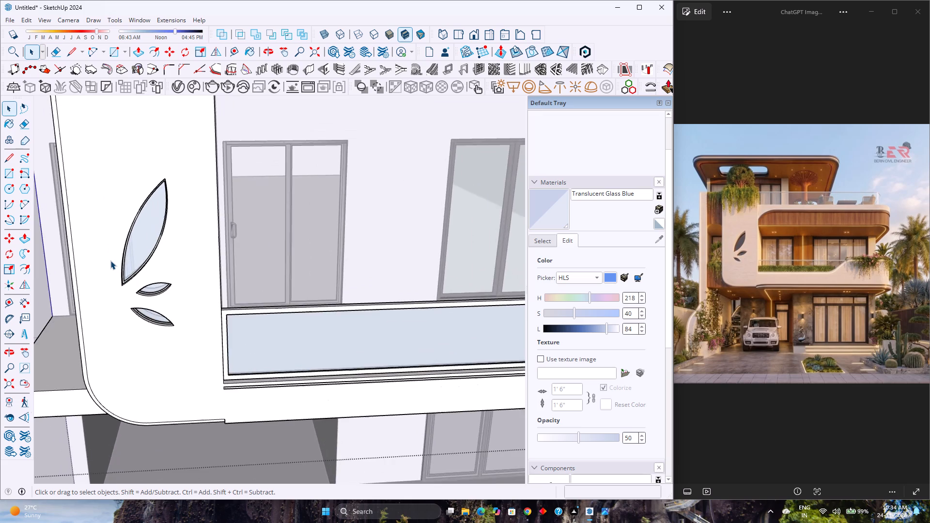
Examine the glazed leaf inserts and their depth in the front panel from the front, the side and behind.
scroll(110, 261, up, 2)
scroll(109, 261, down, 3)
scroll(109, 261, up, 3)
scroll(109, 261, down, 4)
scroll(109, 261, up, 7)
middle_drag(109, 261, 230, 283)
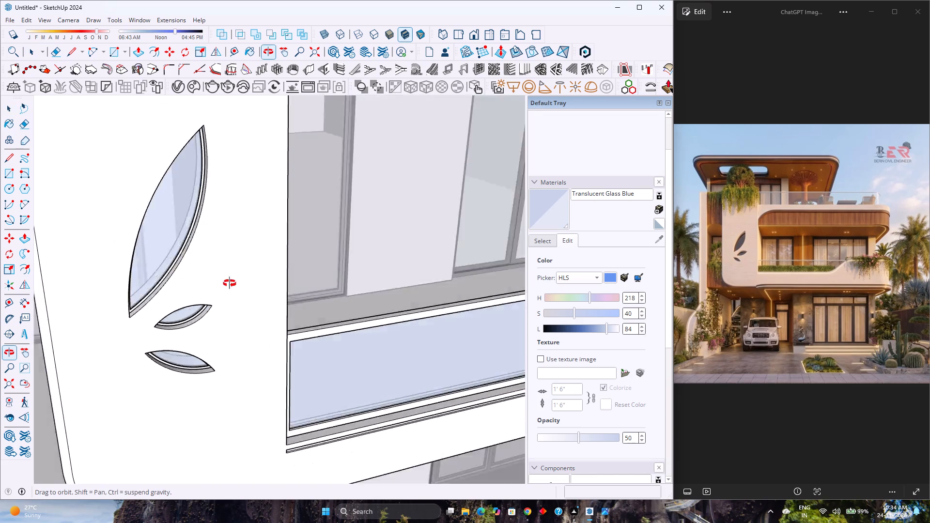
middle_drag(230, 283, 296, 291)
scroll(296, 291, down, 2)
scroll(199, 332, up, 7)
middle_drag(200, 338, 196, 341)
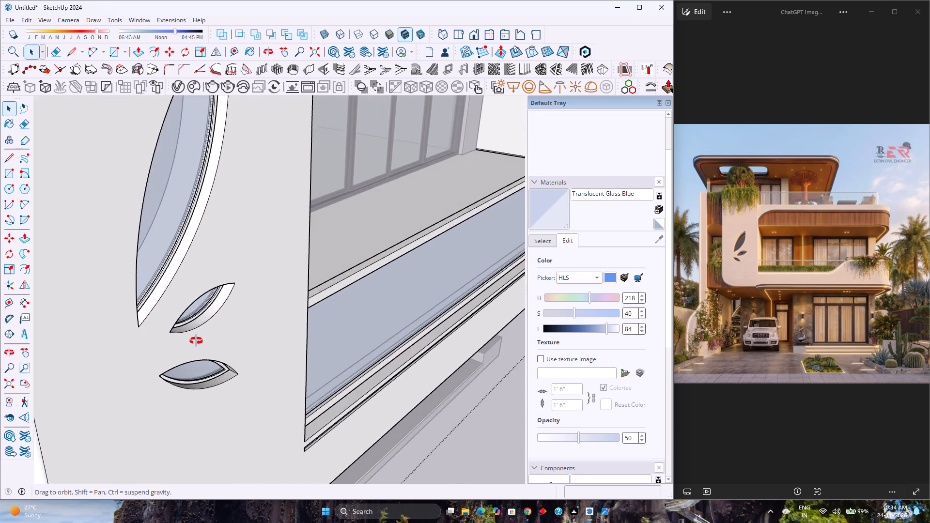
middle_drag(196, 341, 56, 408)
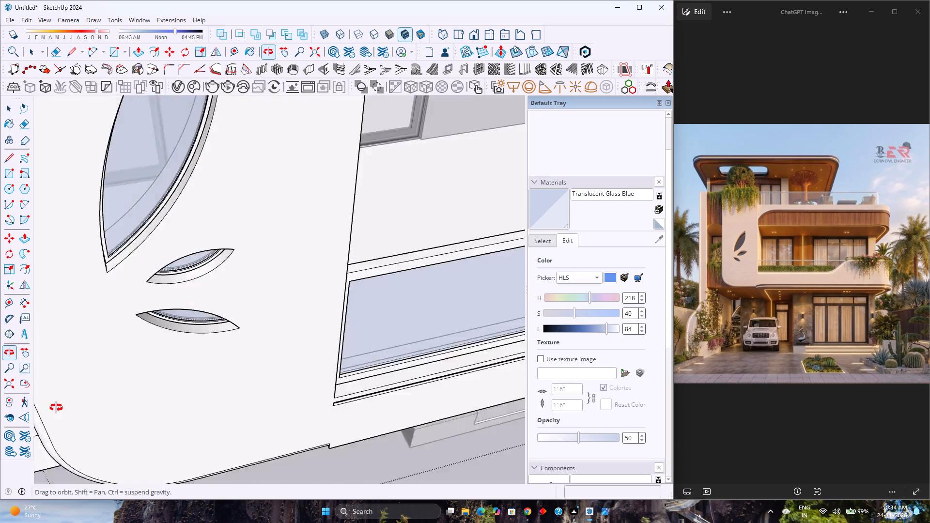
middle_drag(56, 408, 206, 333)
middle_click(207, 333)
scroll(209, 333, down, 7)
middle_drag(189, 330, 385, 426)
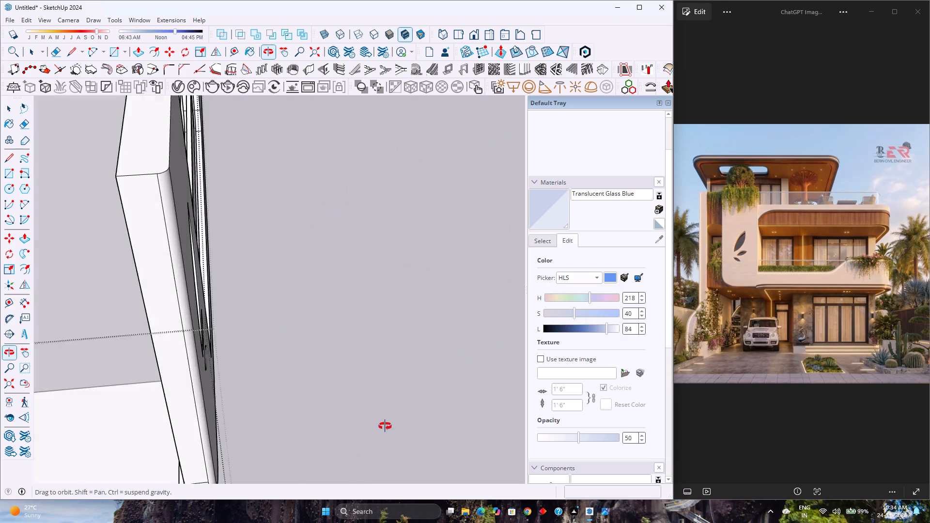
middle_drag(385, 426, 385, 424)
Open the front leaf panel's group for editing at the panel's rear face.
scroll(375, 343, down, 7)
scroll(267, 255, up, 3)
middle_drag(267, 255, 419, 346)
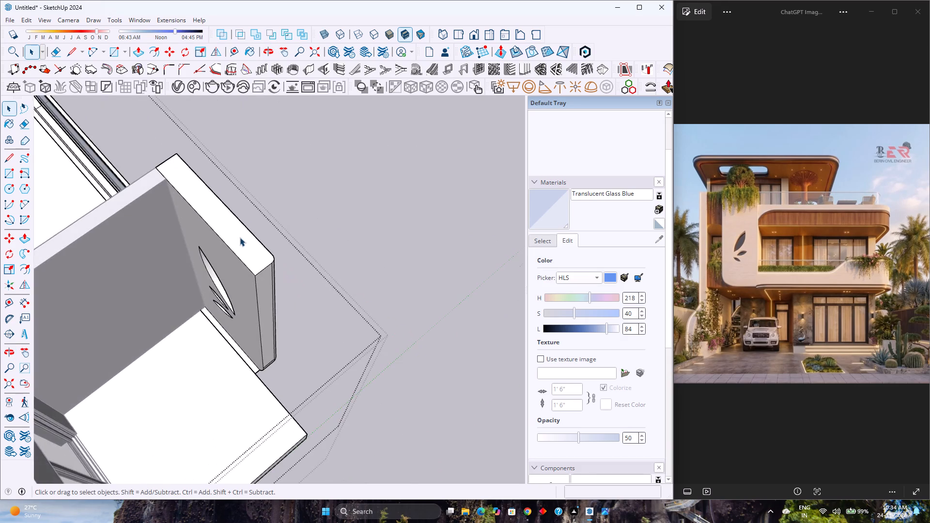
scroll(240, 237, up, 5)
scroll(250, 384, up, 2)
double_click(251, 347)
scroll(251, 347, up, 2)
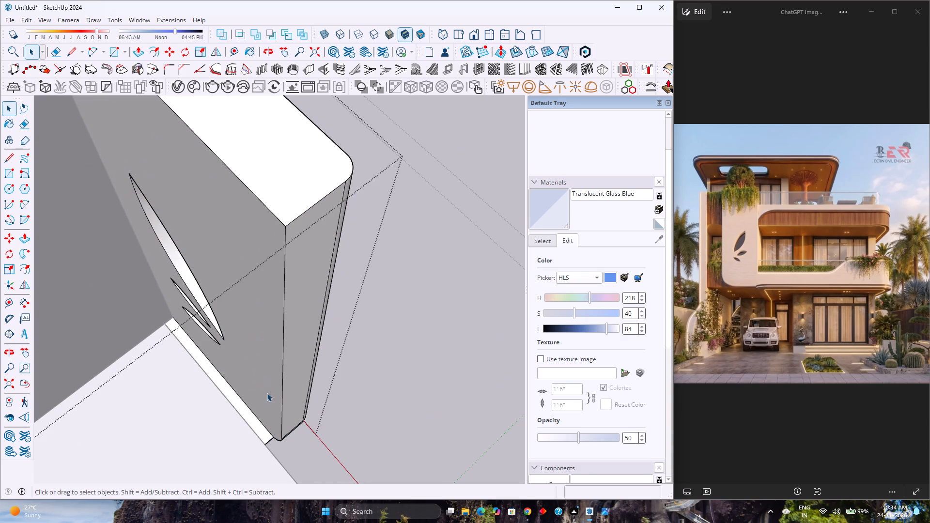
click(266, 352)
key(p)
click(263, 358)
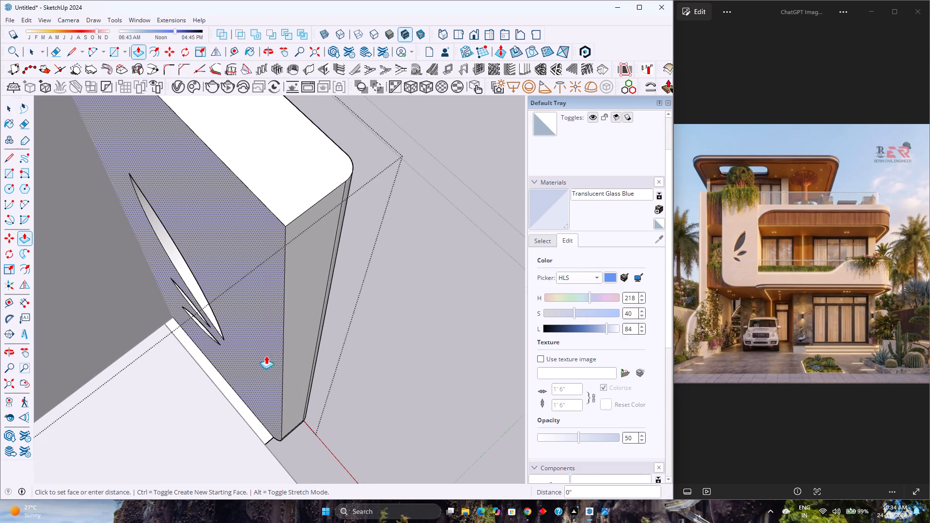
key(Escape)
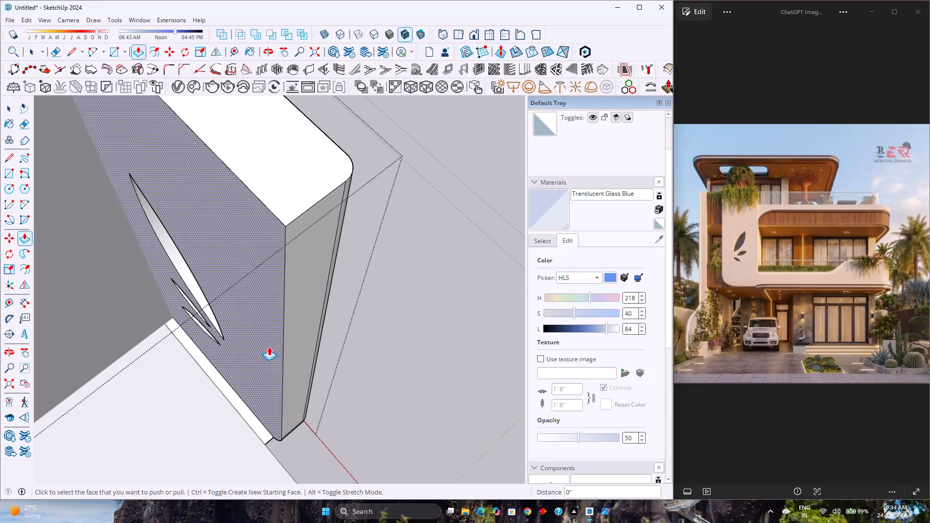
Draw a 10' vertical line along the inner corner where the panel's rear face meets the side wall.
key(l)
click(170, 320)
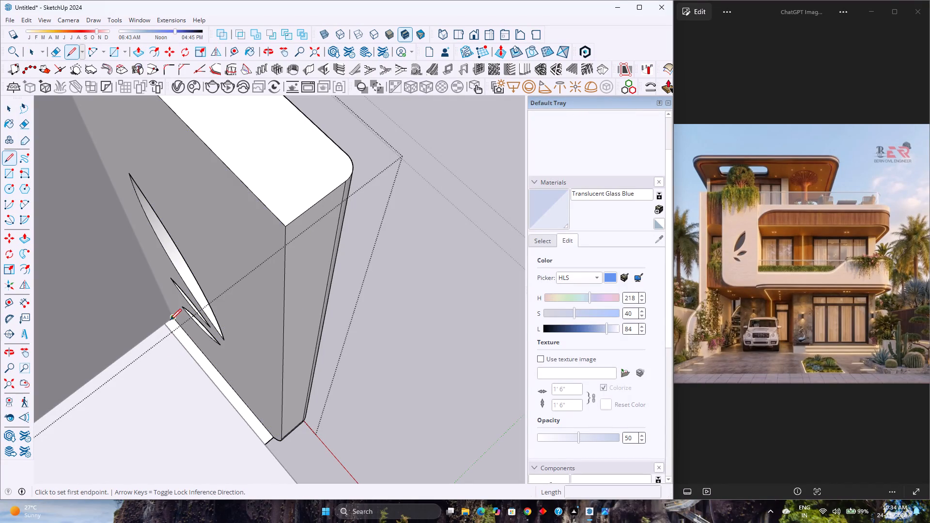
scroll(170, 320, down, 8)
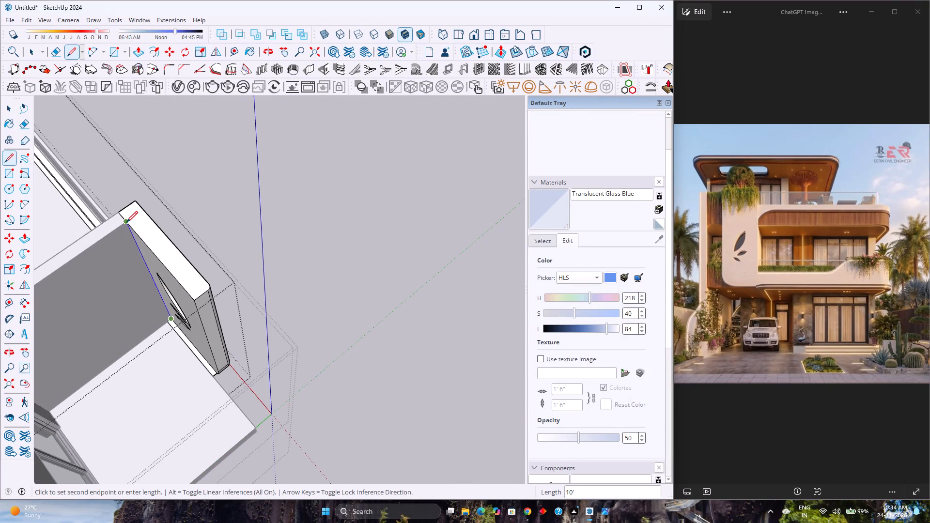
click(126, 222)
Push the rear face of the leaf panel 3" inward to thin the panel, and leave the innermost group.
middle_drag(152, 334, 189, 319)
key(p)
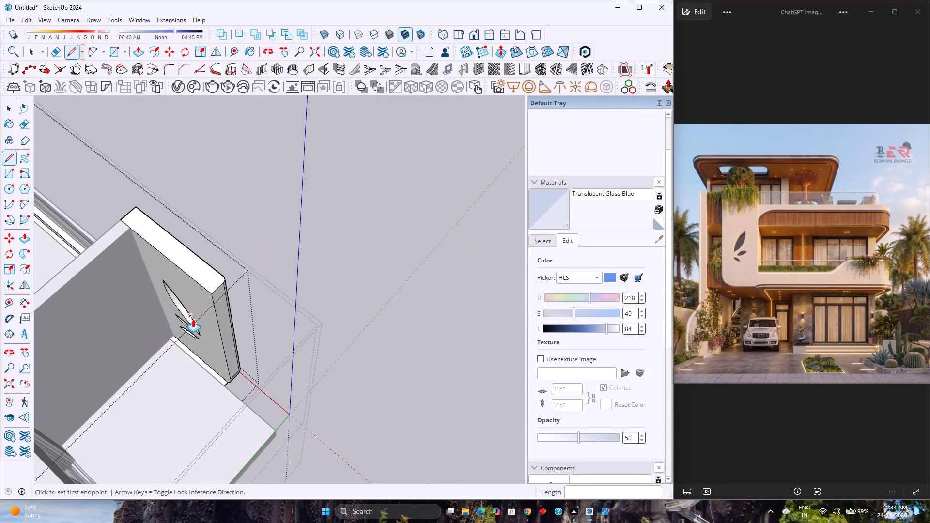
click(201, 300)
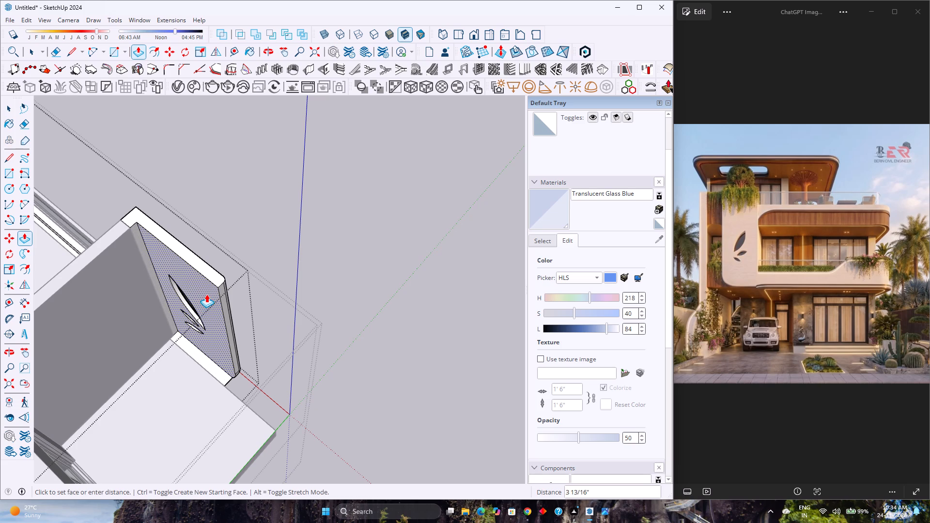
key(3)
key(Return)
key(space)
scroll(210, 326, up, 3)
middle_drag(210, 326, 287, 270)
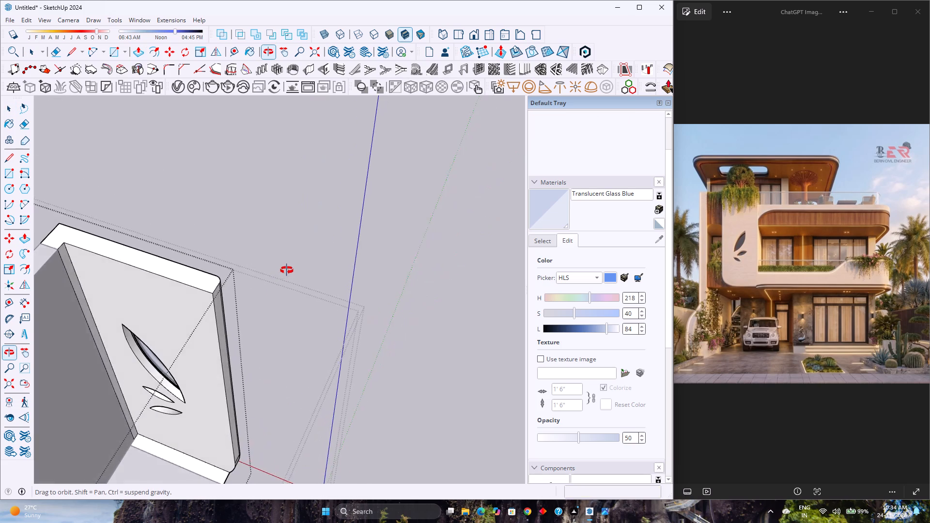
middle_drag(287, 270, 152, 309)
scroll(181, 342, up, 2)
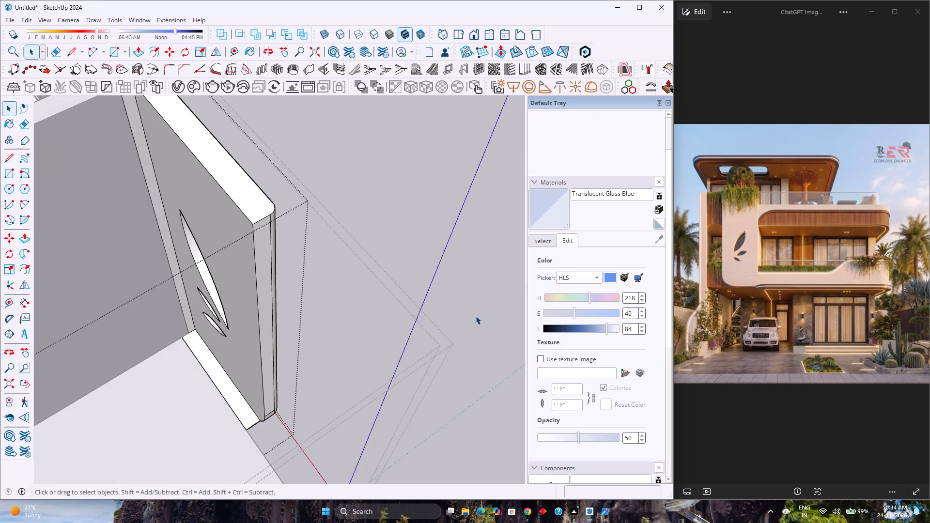
click(476, 316)
Examine the leaf panel and balcony from around the house, and exit the remaining group editing.
scroll(353, 351, down, 3)
middle_drag(377, 373, 189, 341)
scroll(198, 332, down, 4)
middle_drag(312, 353, 162, 313)
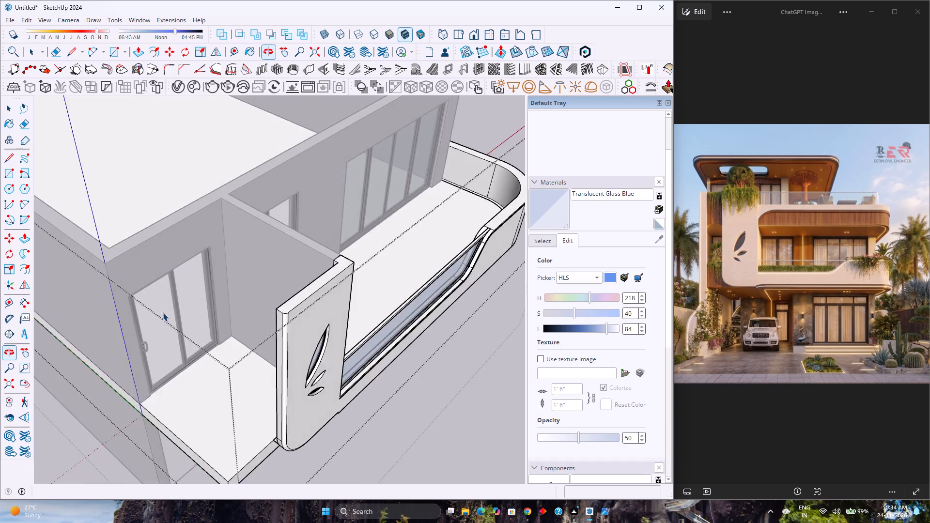
scroll(176, 310, down, 4)
shift+middle_drag(275, 366, 380, 429)
middle_drag(377, 431, 237, 358)
scroll(236, 348, down, 2)
shift+middle_drag(221, 391, 354, 348)
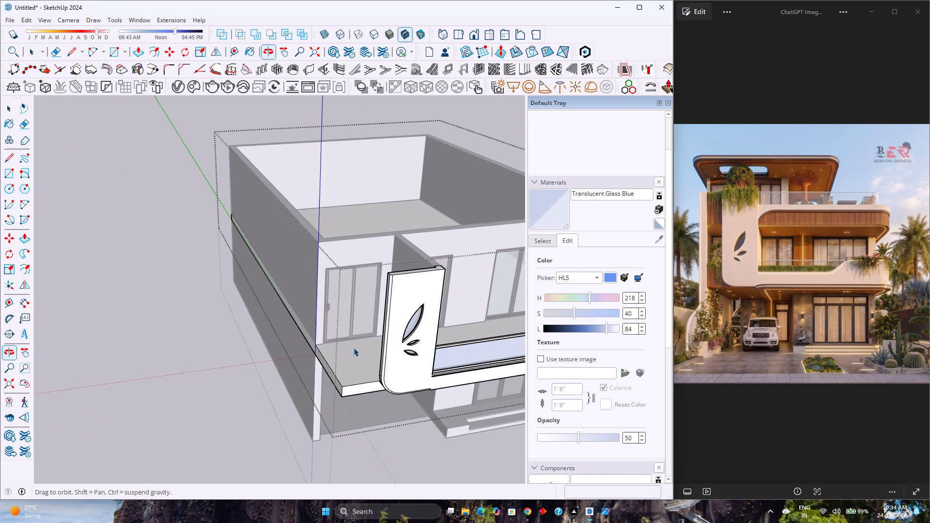
shift+middle_drag(354, 348, 353, 348)
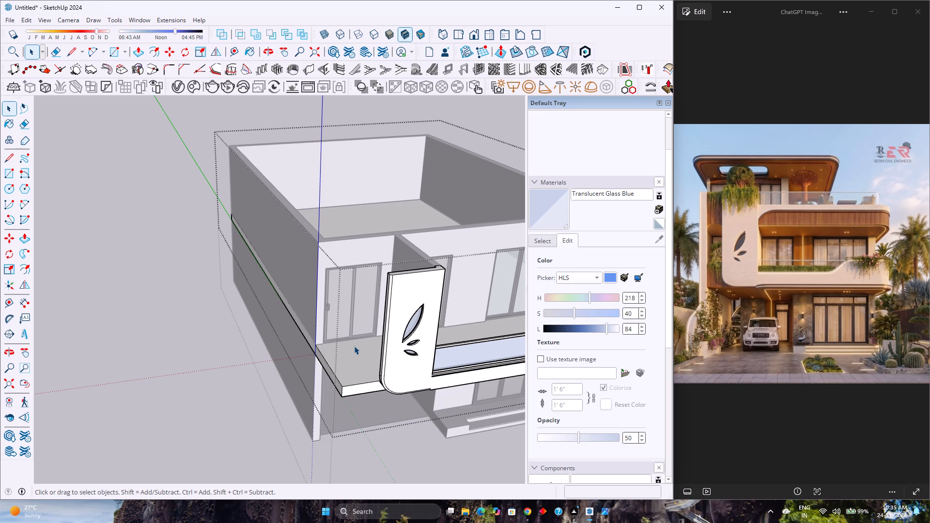
scroll(312, 333, up, 4)
scroll(263, 266, down, 14)
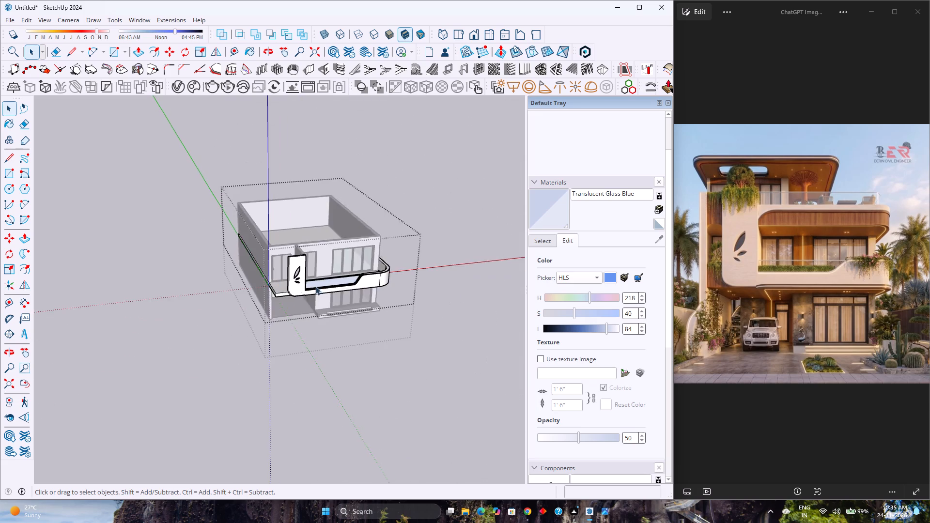
middle_drag(315, 286, 240, 278)
click(313, 377)
Examine the whole house from the front, and switch to the standard Front view to inspect the elevation.
scroll(330, 297, up, 2)
middle_drag(330, 297, 270, 254)
scroll(271, 251, up, 4)
scroll(272, 253, down, 2)
scroll(272, 255, up, 3)
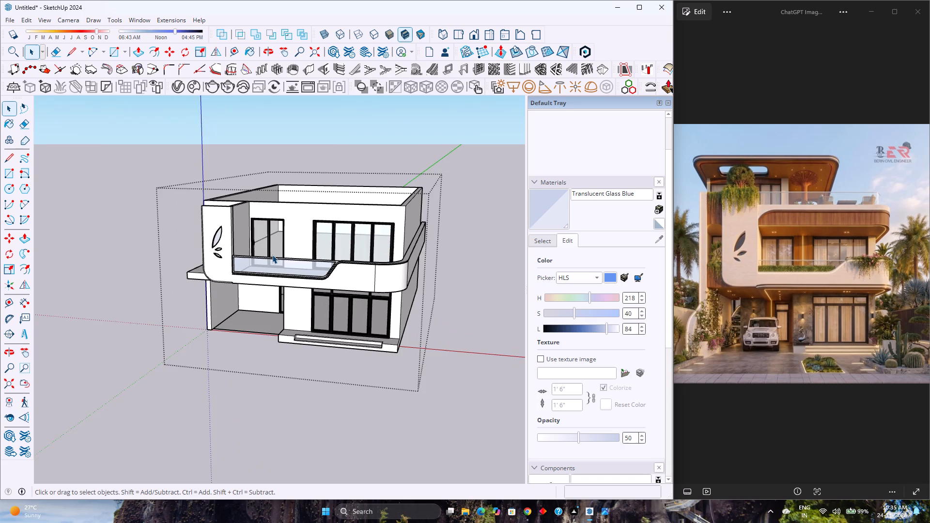
scroll(272, 255, down, 3)
scroll(174, 327, up, 3)
scroll(171, 323, down, 5)
scroll(177, 191, up, 2)
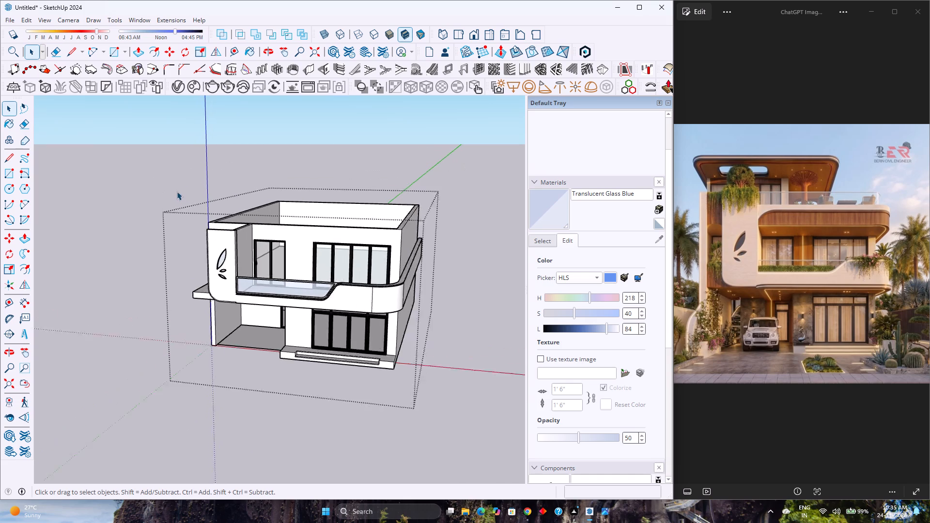
scroll(177, 191, up, 2)
click(477, 36)
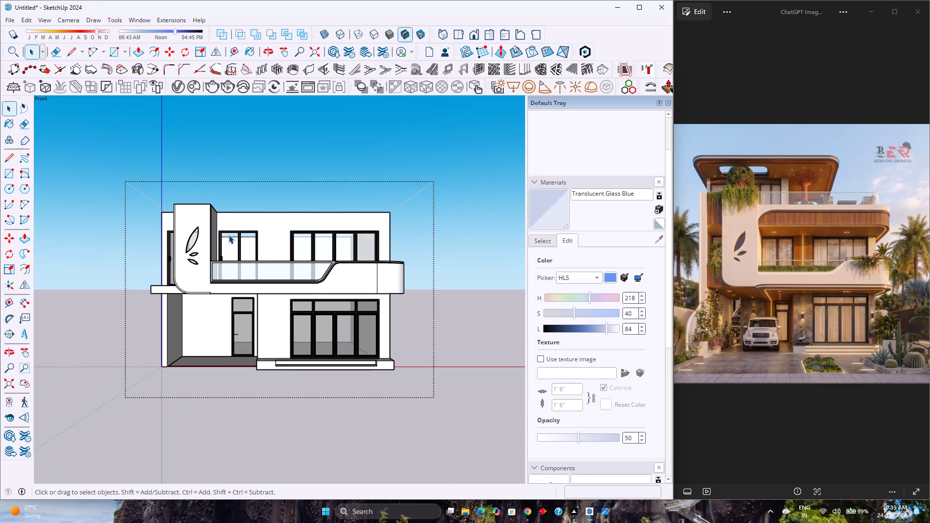
scroll(229, 235, up, 3)
scroll(229, 235, down, 3)
scroll(229, 235, up, 2)
scroll(229, 236, down, 3)
scroll(229, 236, up, 5)
scroll(229, 236, down, 4)
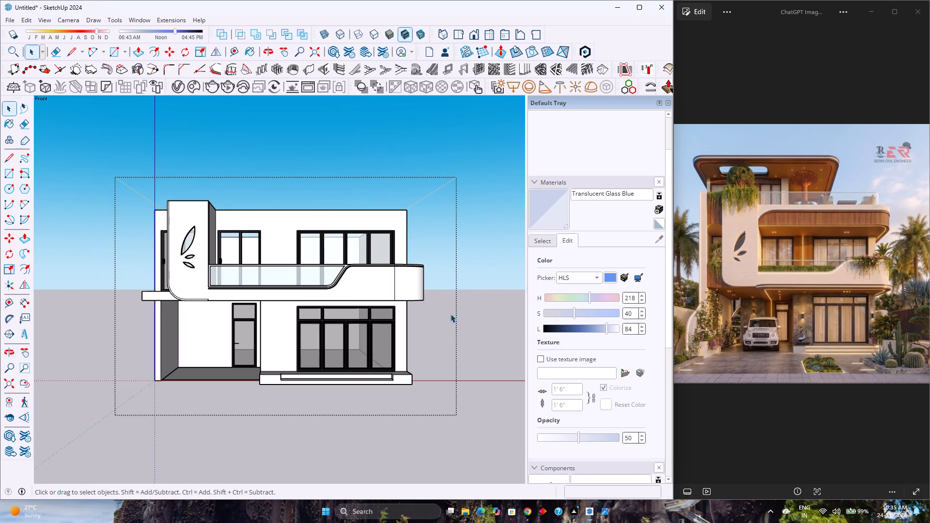
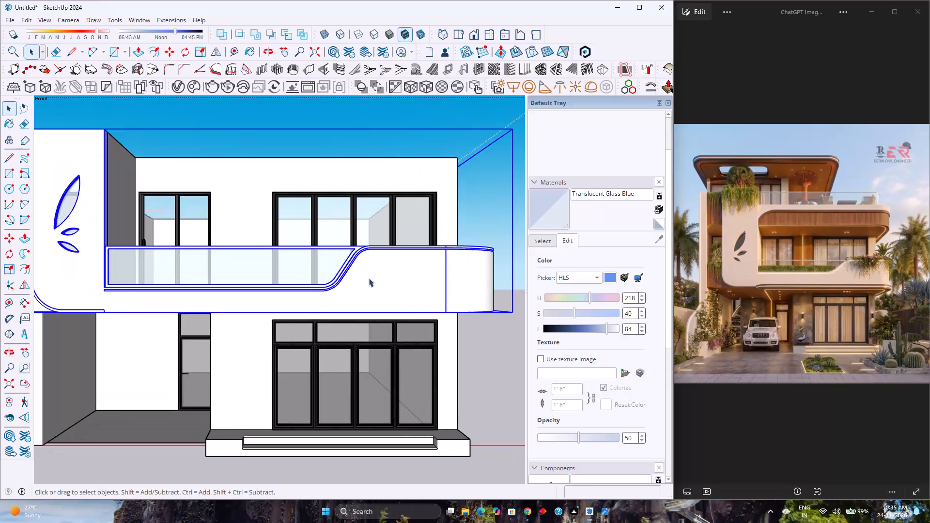
Exit the open group and examine the leaf panel, upper floor and balcony from above and from the front.
scroll(365, 280, down, 6)
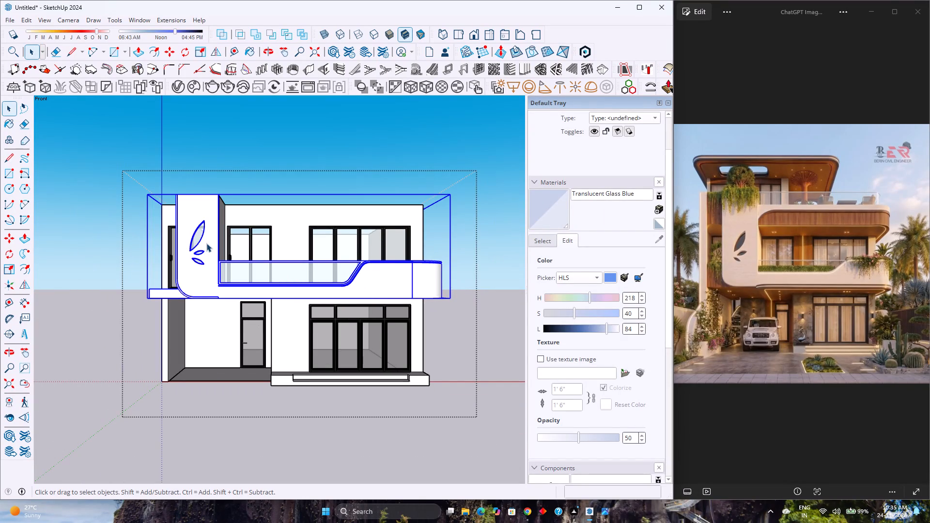
scroll(206, 243, up, 4)
scroll(206, 243, down, 4)
middle_drag(208, 266, 187, 343)
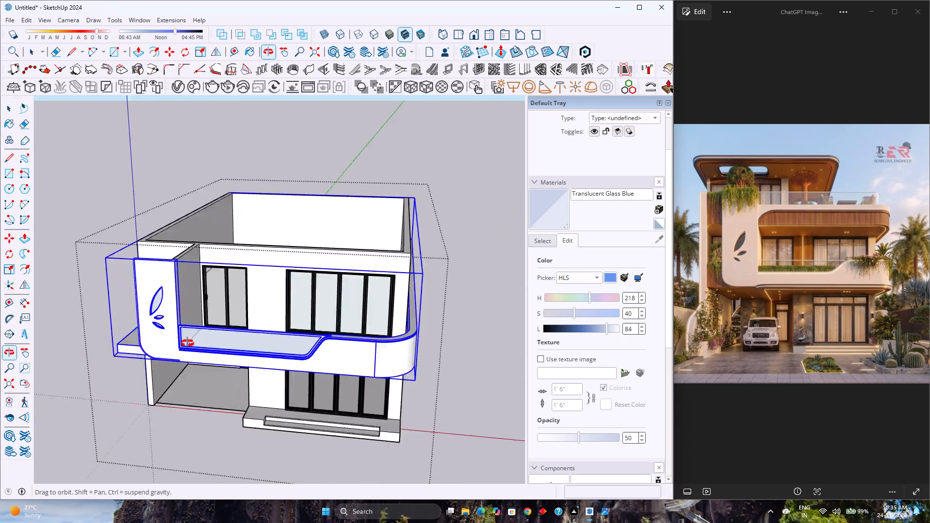
middle_drag(187, 343, 269, 339)
scroll(261, 305, down, 7)
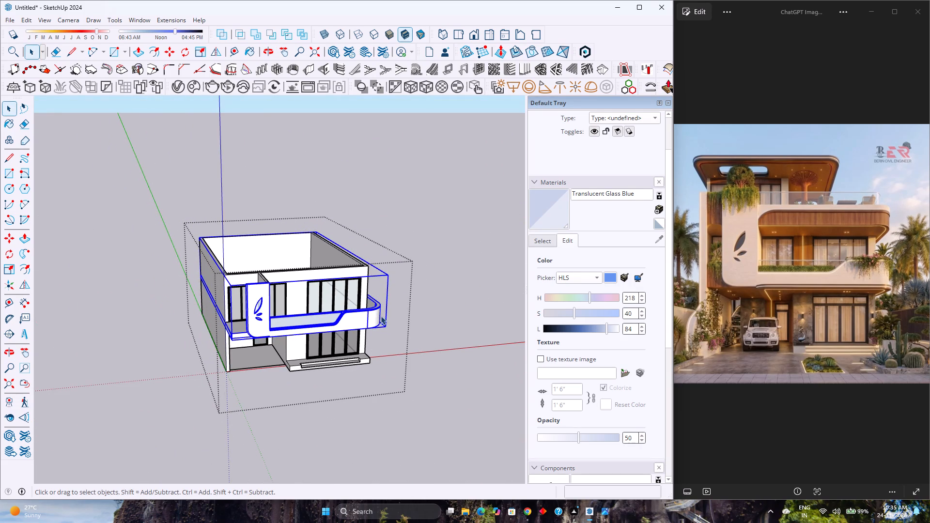
click(465, 348)
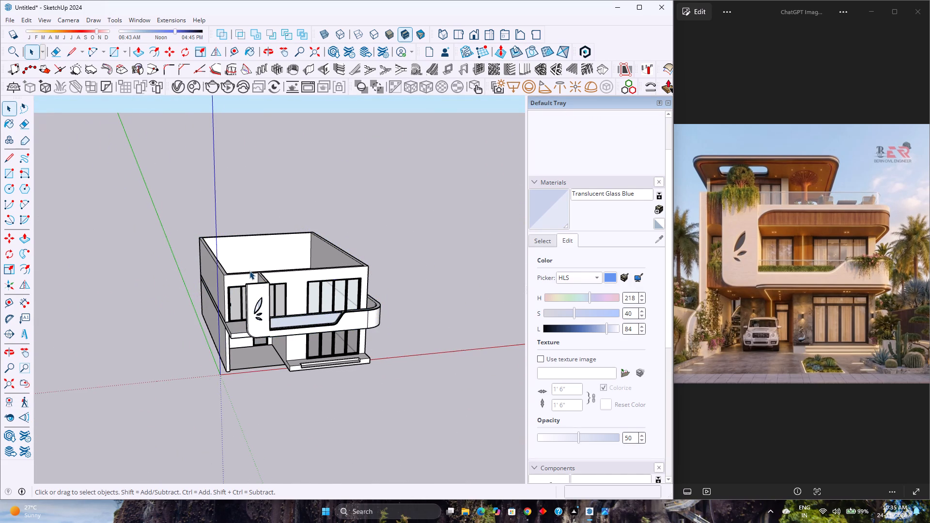
scroll(249, 271, up, 11)
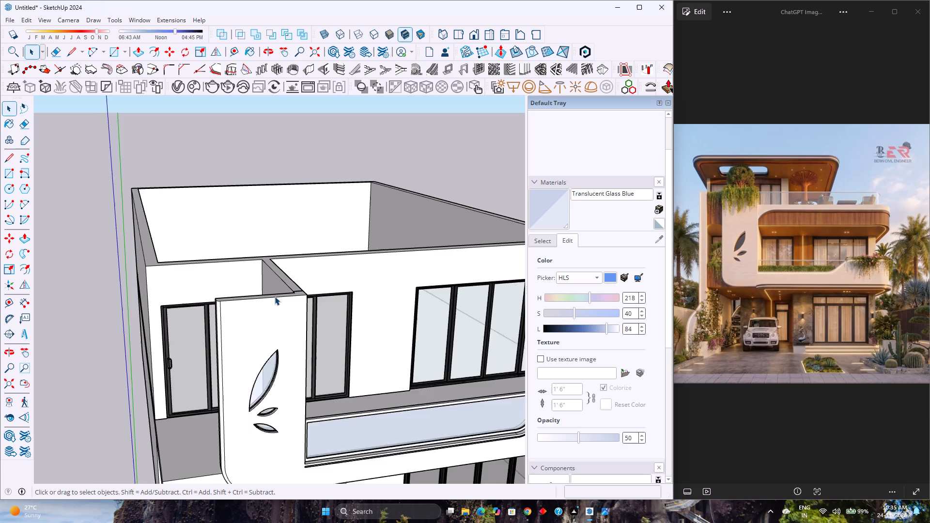
scroll(275, 296, up, 3)
scroll(275, 296, down, 4)
middle_drag(310, 313, 240, 310)
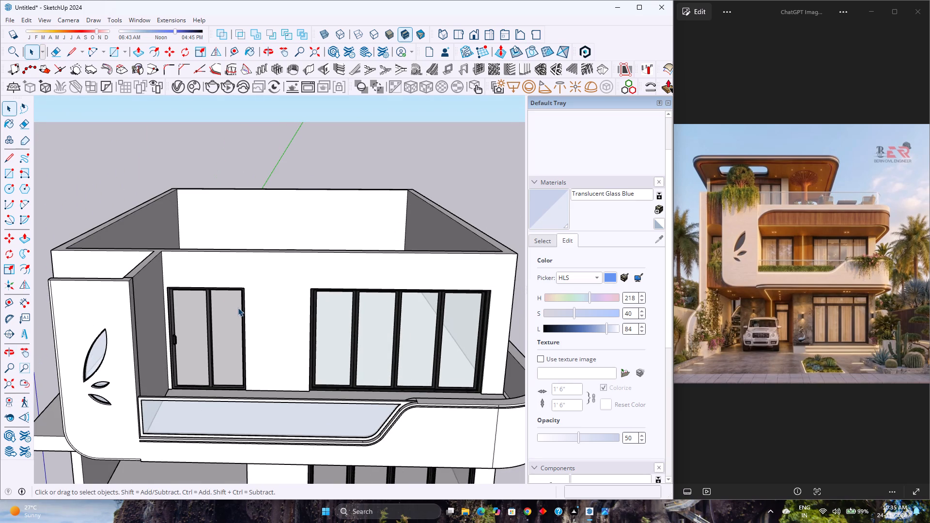
scroll(238, 308, down, 4)
middle_drag(257, 336, 237, 275)
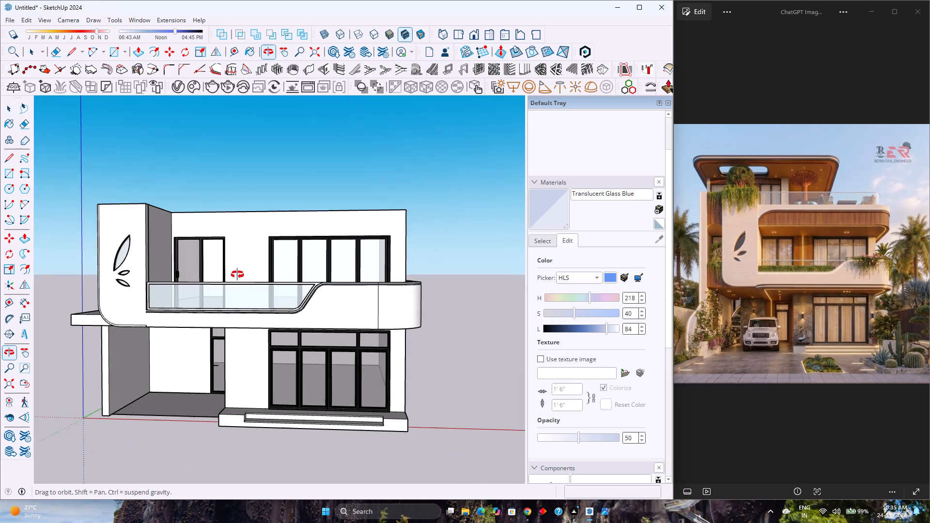
middle_drag(237, 275, 237, 274)
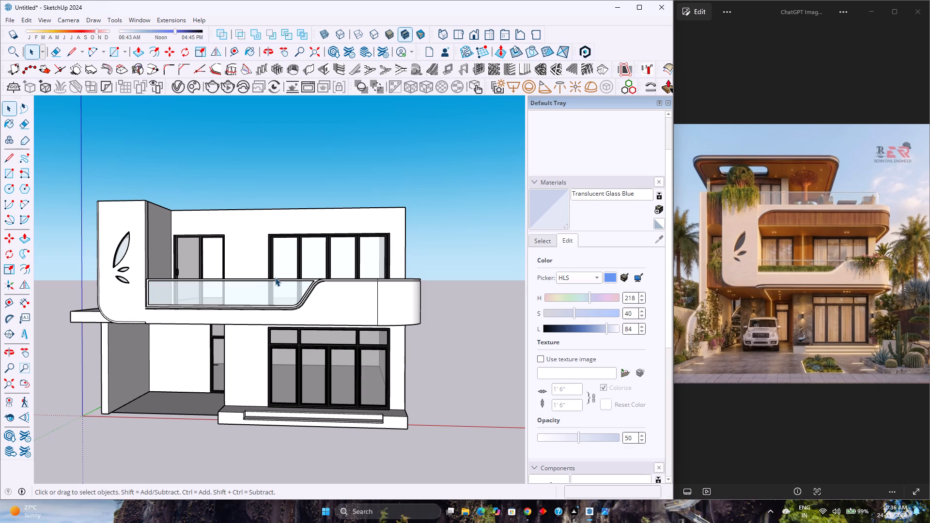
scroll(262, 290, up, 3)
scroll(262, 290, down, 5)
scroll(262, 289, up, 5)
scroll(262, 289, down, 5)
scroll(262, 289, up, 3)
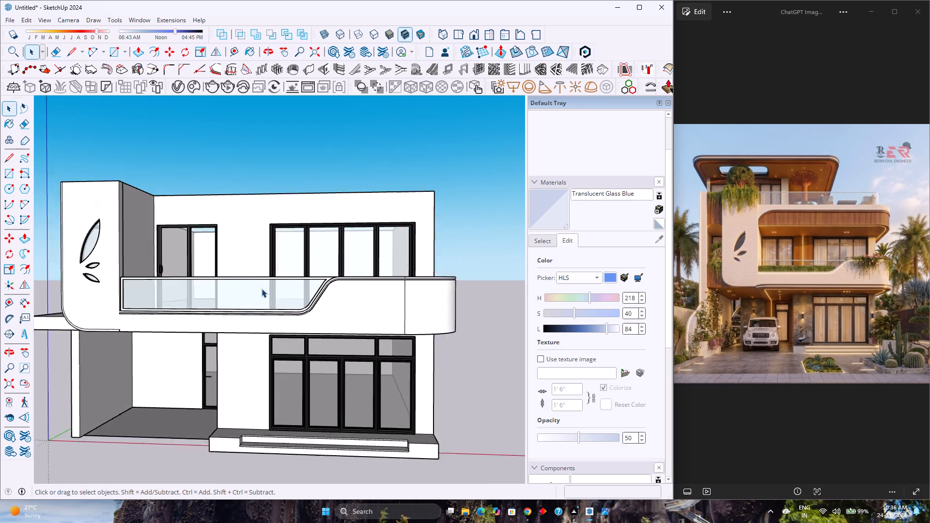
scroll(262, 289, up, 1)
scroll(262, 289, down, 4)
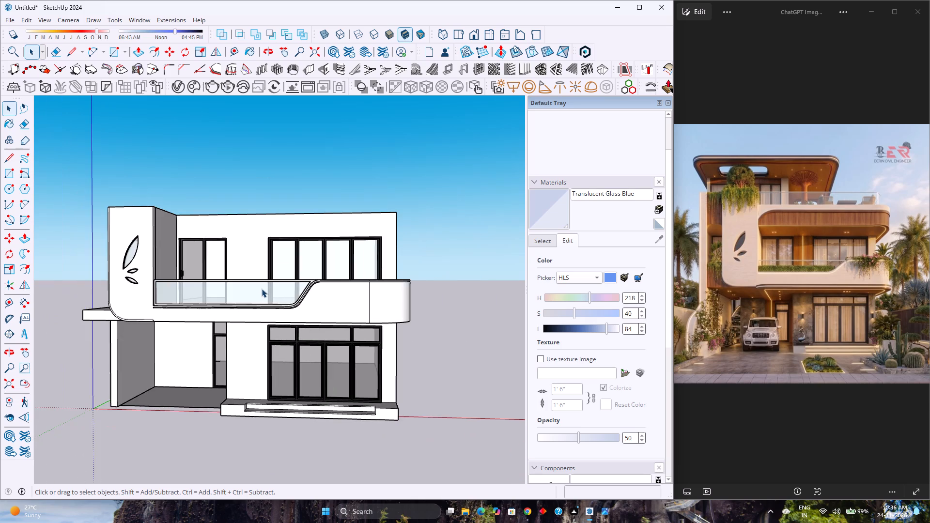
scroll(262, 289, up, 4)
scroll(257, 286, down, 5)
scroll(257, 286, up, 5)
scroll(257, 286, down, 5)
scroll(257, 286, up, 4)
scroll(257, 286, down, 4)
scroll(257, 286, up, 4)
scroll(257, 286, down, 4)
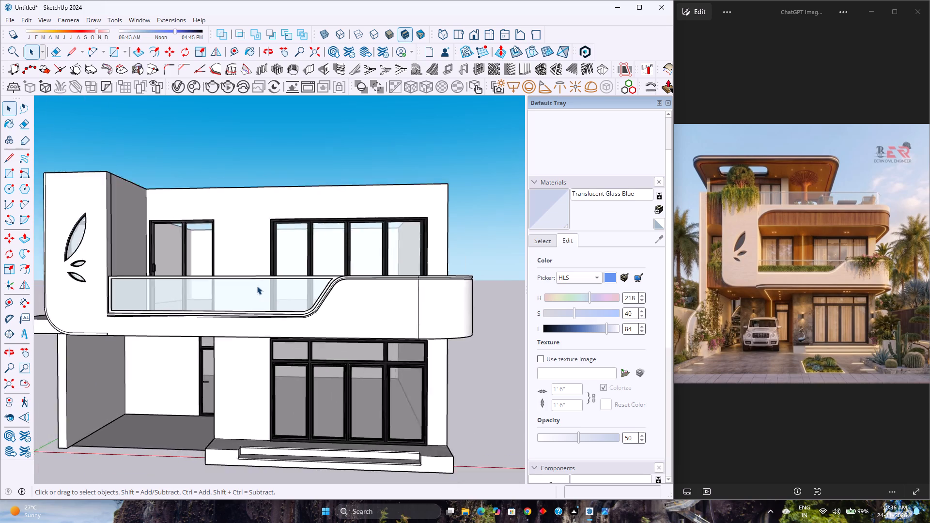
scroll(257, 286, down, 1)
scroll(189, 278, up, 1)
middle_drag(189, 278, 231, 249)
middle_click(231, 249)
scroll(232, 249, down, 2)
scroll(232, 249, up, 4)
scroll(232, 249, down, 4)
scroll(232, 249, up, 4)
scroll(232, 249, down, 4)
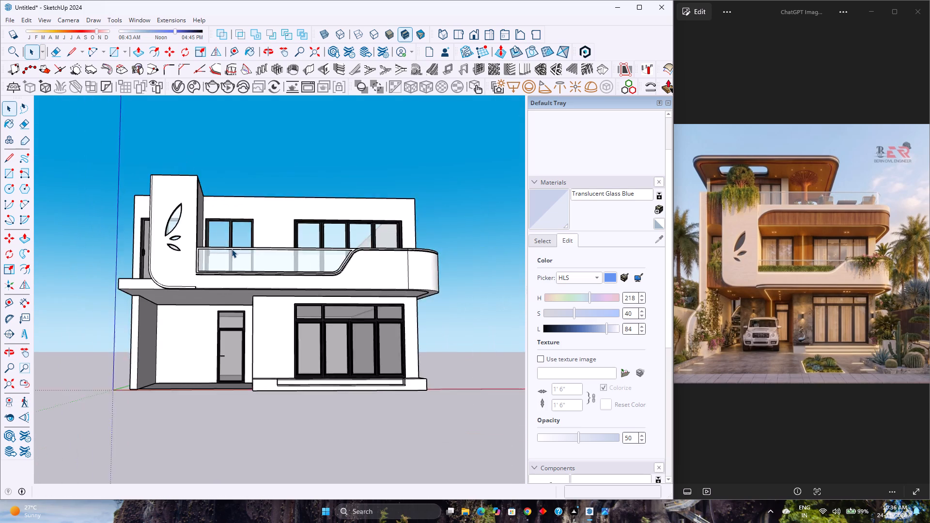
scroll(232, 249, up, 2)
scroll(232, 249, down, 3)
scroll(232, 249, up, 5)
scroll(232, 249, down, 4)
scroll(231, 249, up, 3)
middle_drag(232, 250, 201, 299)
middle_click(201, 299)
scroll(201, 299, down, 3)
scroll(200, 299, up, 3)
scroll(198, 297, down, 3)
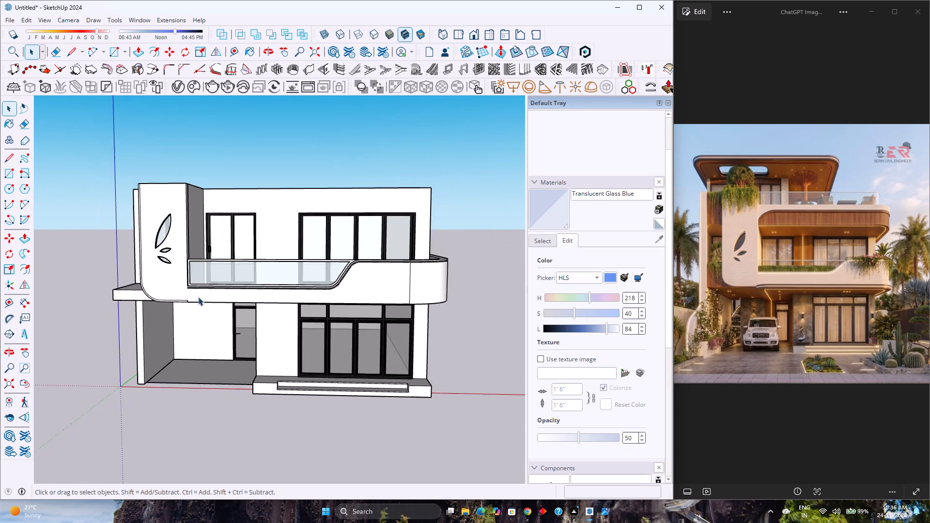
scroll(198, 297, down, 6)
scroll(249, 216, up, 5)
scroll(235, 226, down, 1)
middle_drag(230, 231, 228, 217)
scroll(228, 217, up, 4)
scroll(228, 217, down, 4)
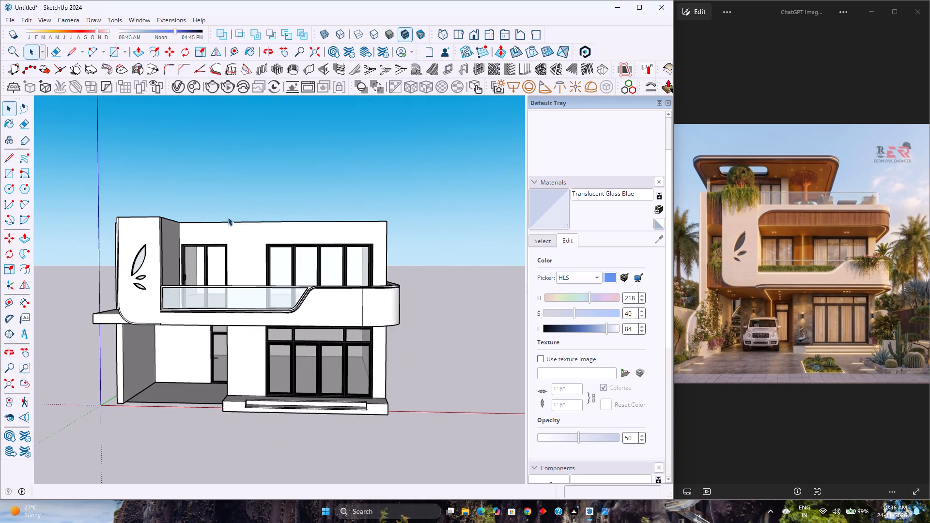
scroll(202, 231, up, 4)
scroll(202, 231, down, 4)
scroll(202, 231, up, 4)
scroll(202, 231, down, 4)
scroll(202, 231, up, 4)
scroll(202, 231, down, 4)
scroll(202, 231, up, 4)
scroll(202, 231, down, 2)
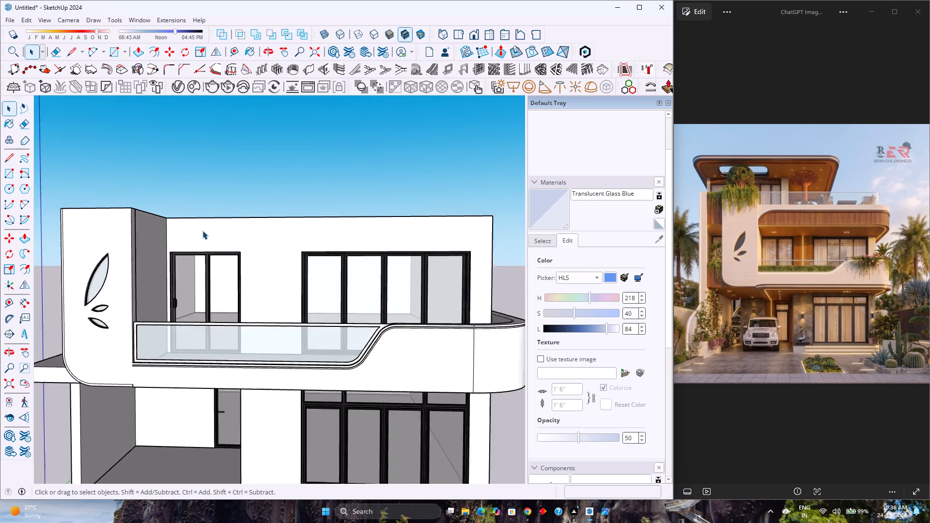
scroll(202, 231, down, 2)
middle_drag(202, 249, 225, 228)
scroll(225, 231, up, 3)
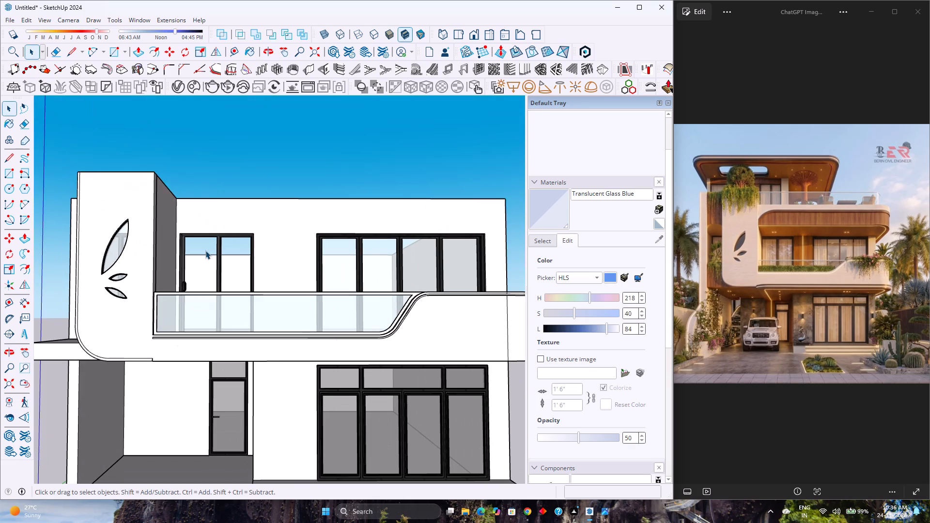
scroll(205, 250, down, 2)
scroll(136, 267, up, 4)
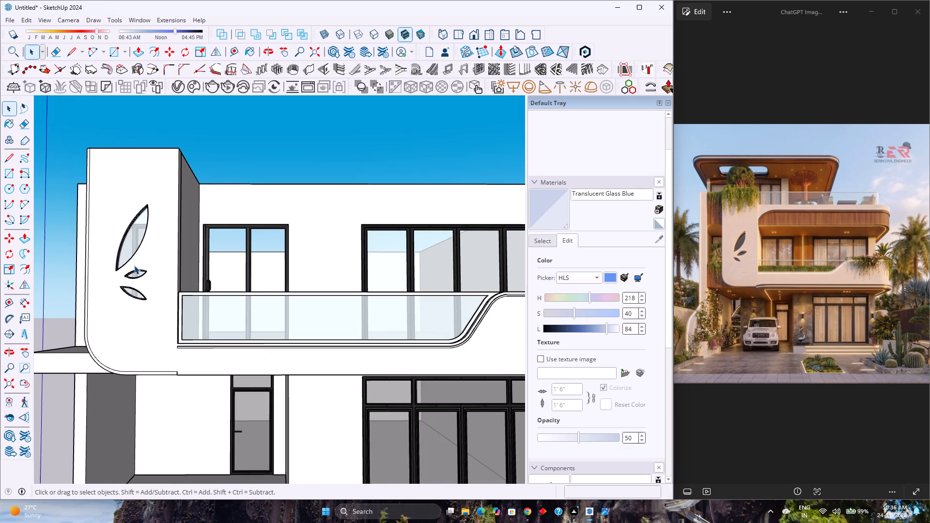
Open the nested groups down to the leaf panel for editing at its top edge.
middle_drag(165, 248, 174, 283)
scroll(172, 277, down, 4)
middle_drag(306, 251, 217, 287)
scroll(215, 274, down, 1)
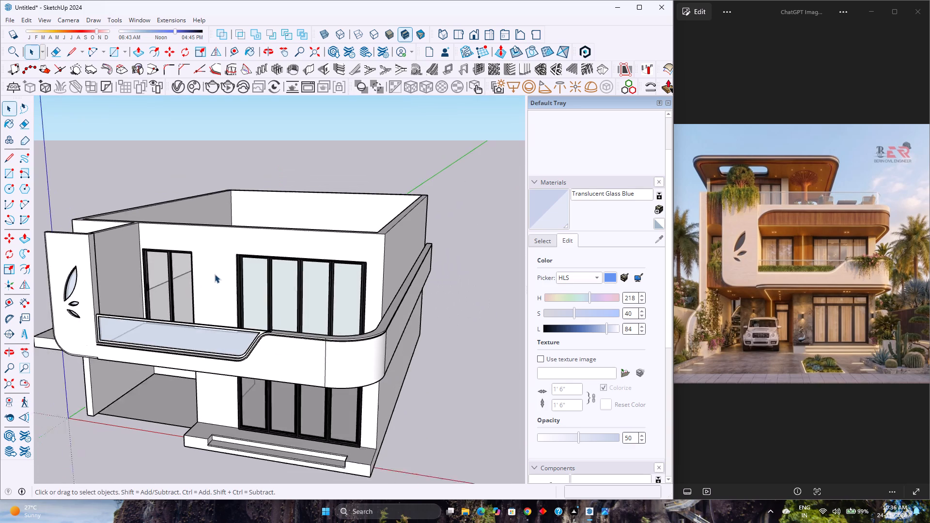
scroll(215, 274, down, 1)
middle_drag(169, 238, 353, 347)
scroll(325, 416, up, 9)
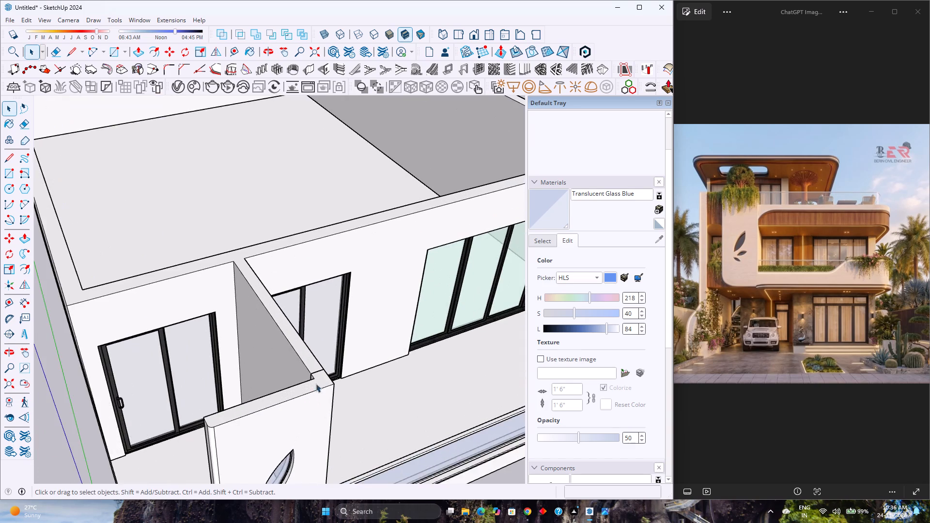
scroll(314, 354, up, 2)
click(315, 393)
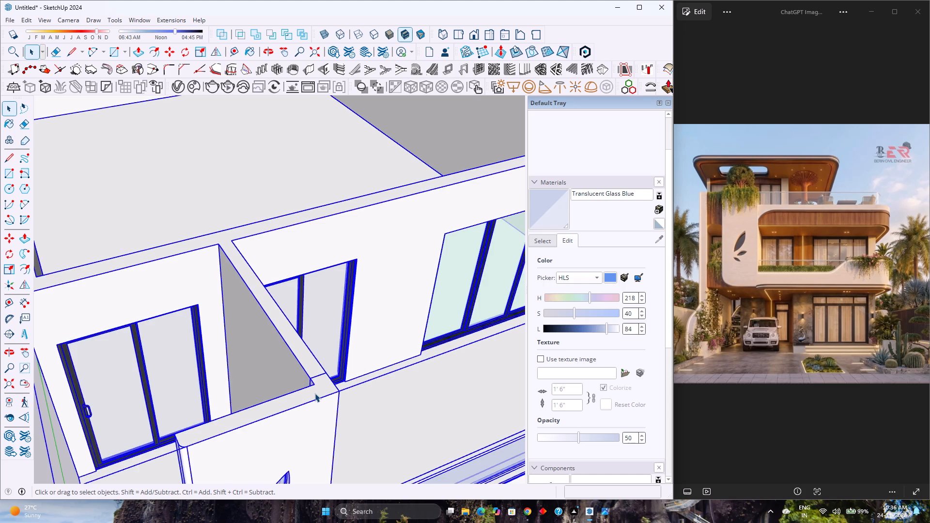
scroll(314, 393, up, 6)
scroll(312, 391, down, 4)
double_click(312, 389)
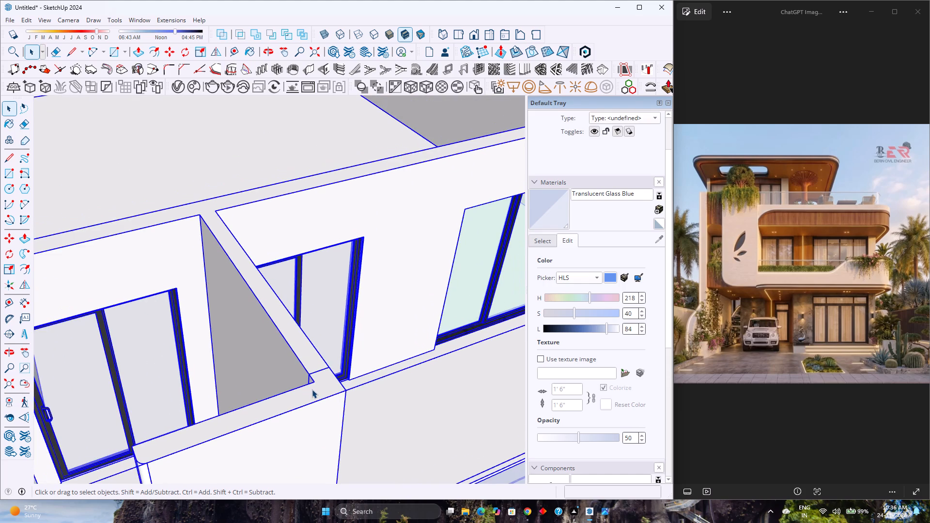
scroll(312, 389, up, 4)
click(336, 388)
scroll(336, 388, up, 3)
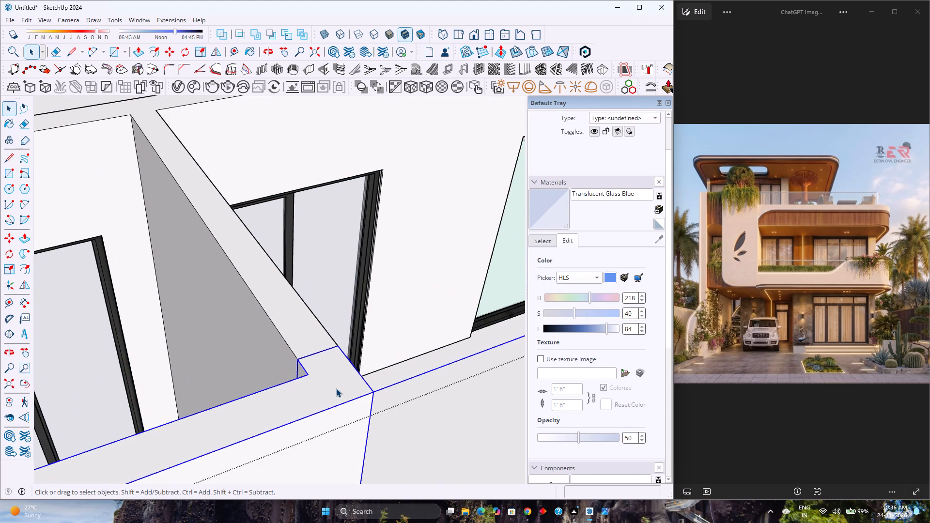
double_click(336, 388)
click(336, 388)
scroll(336, 388, down, 4)
middle_drag(335, 388, 315, 383)
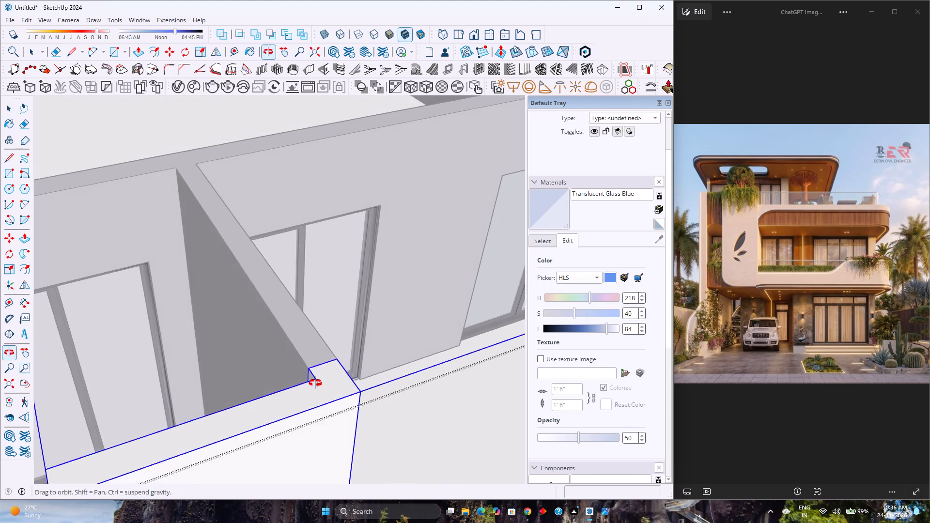
middle_drag(315, 383, 247, 343)
scroll(244, 340, down, 4)
double_click(274, 369)
scroll(275, 369, up, 4)
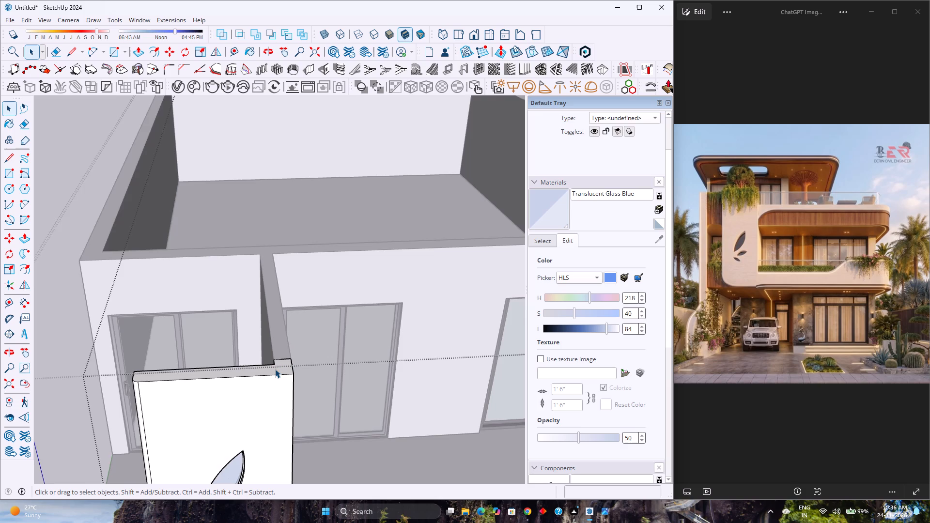
Place a horizontal guide along the leaf panel's top front edge and another 1'6" below it.
click(239, 51)
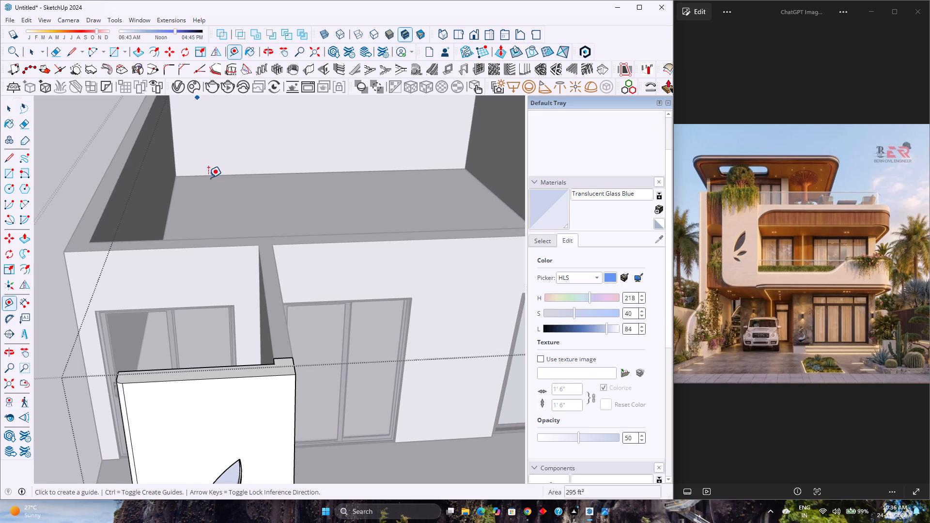
click(258, 377)
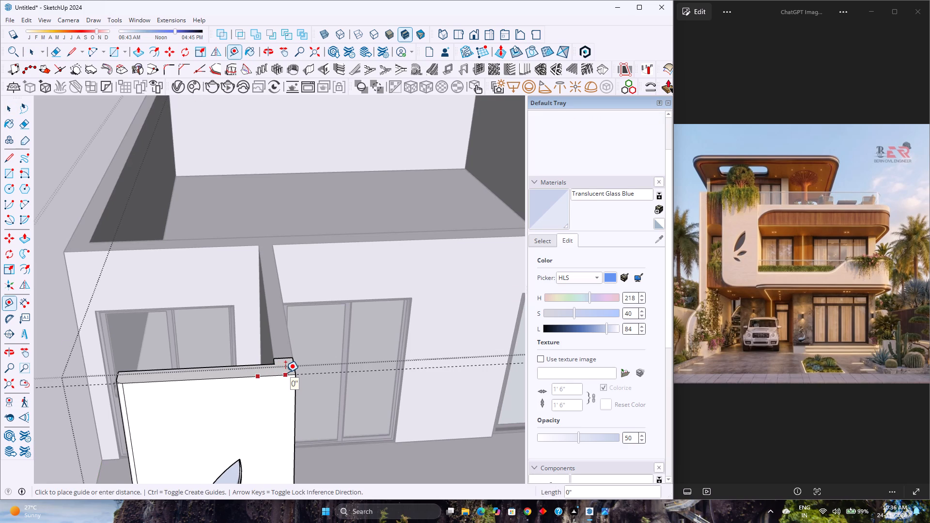
click(285, 372)
scroll(290, 386, down, 4)
middle_drag(282, 396, 265, 341)
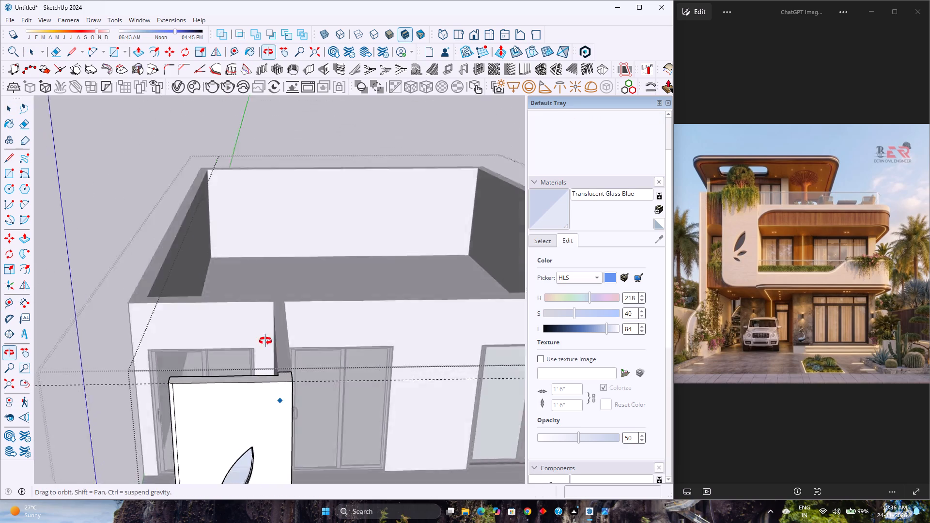
middle_drag(265, 341, 263, 295)
middle_click(263, 294)
scroll(274, 389, down, 4)
click(280, 384)
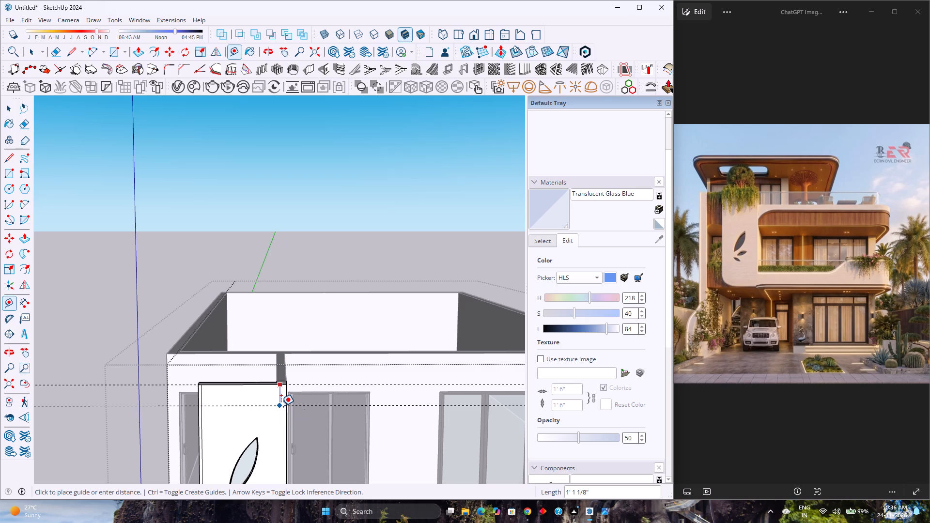
text(1'6)
key(Return)
Place a horizontal guide 2' vertically above the lower guide at the leaf panel.
scroll(288, 394, down, 3)
middle_drag(291, 393, 286, 393)
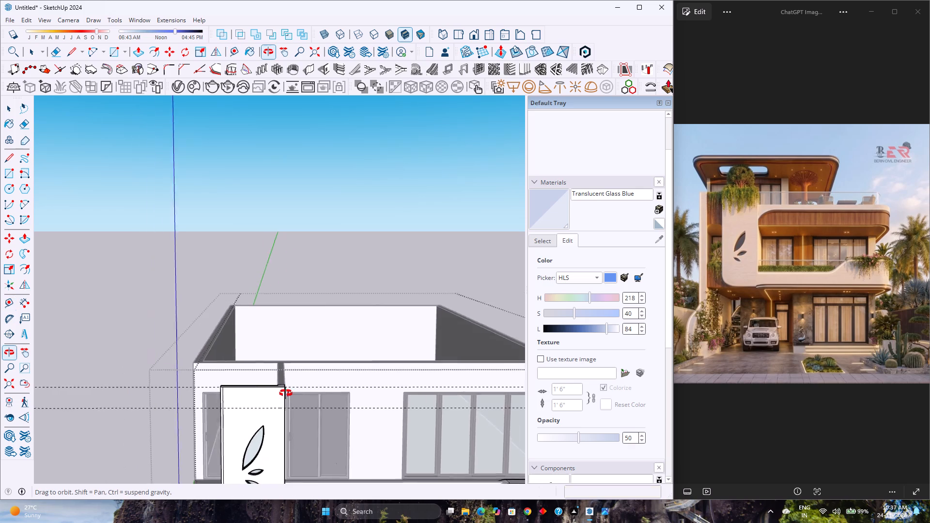
middle_drag(286, 393, 236, 406)
middle_click(236, 406)
scroll(159, 432, up, 4)
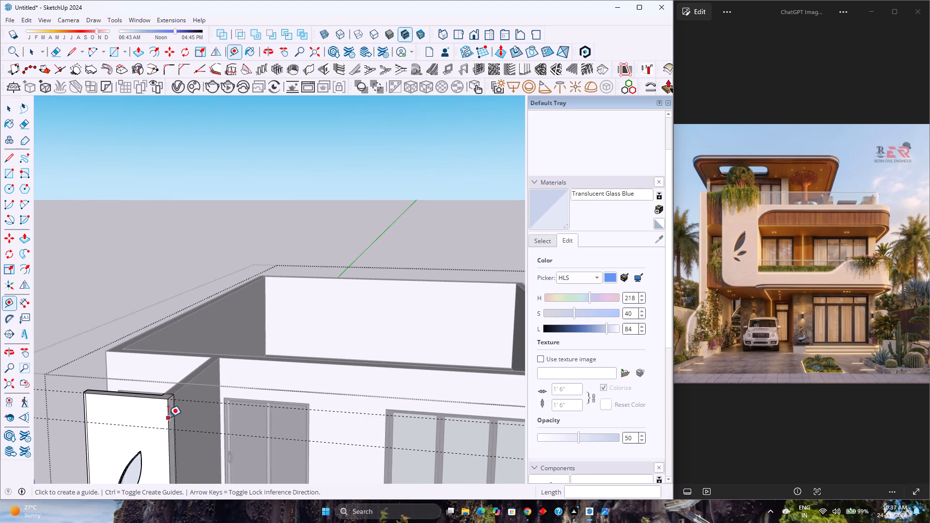
click(200, 433)
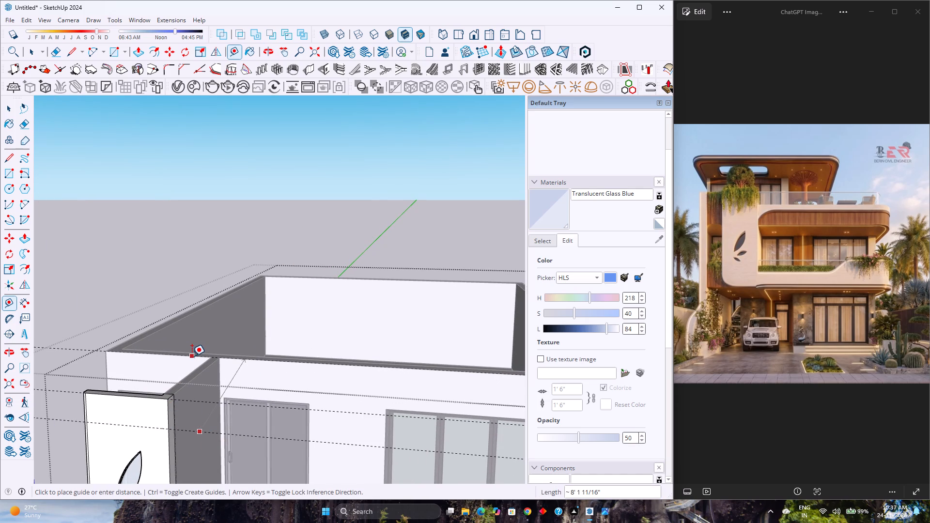
key(Up)
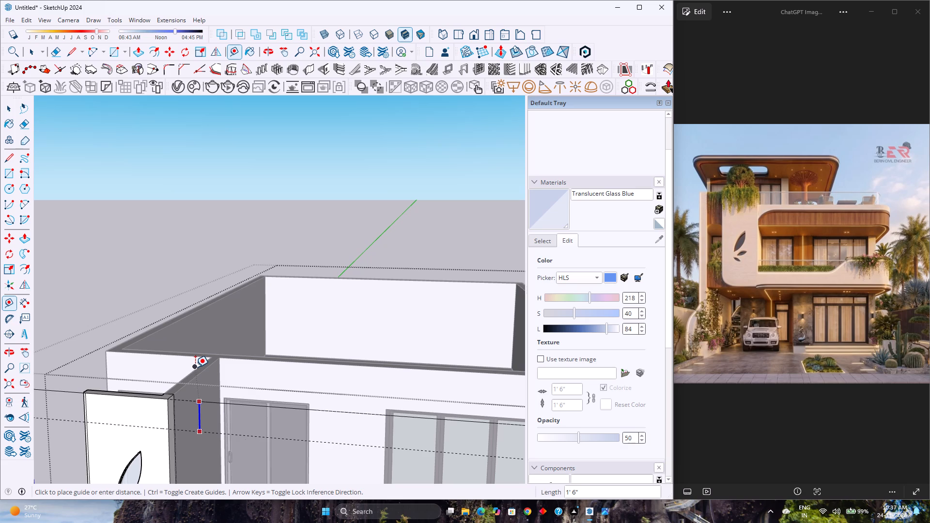
key(2)
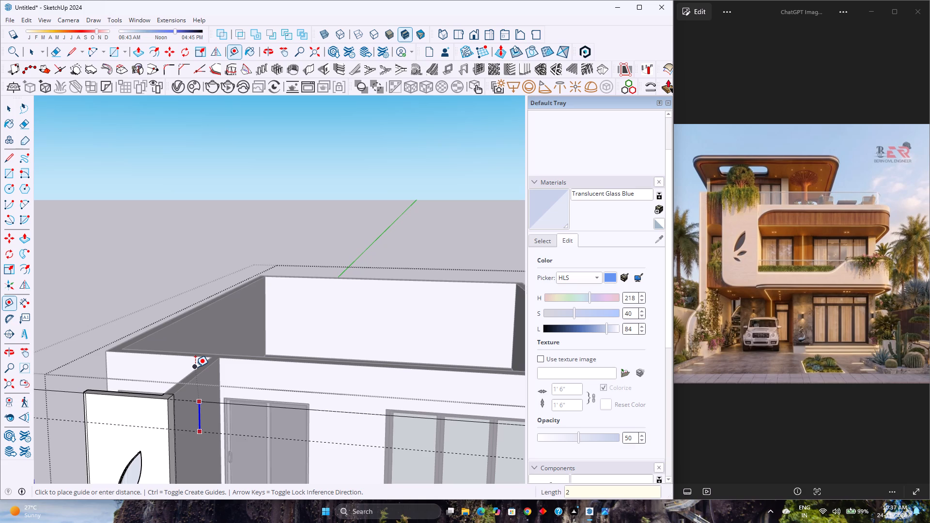
key(apostrophe)
key(Return)
right_click(195, 367)
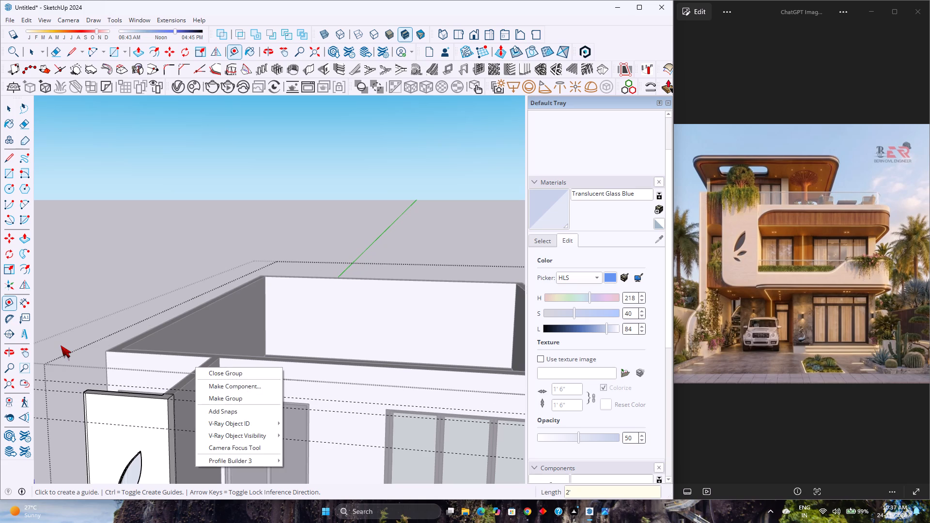
key(Escape)
Push/pull the leaf panel's top face up 6" to the upper guide.
scroll(127, 407, up, 1)
middle_drag(128, 408, 261, 418)
scroll(169, 386, up, 4)
middle_drag(176, 392, 212, 428)
key(p)
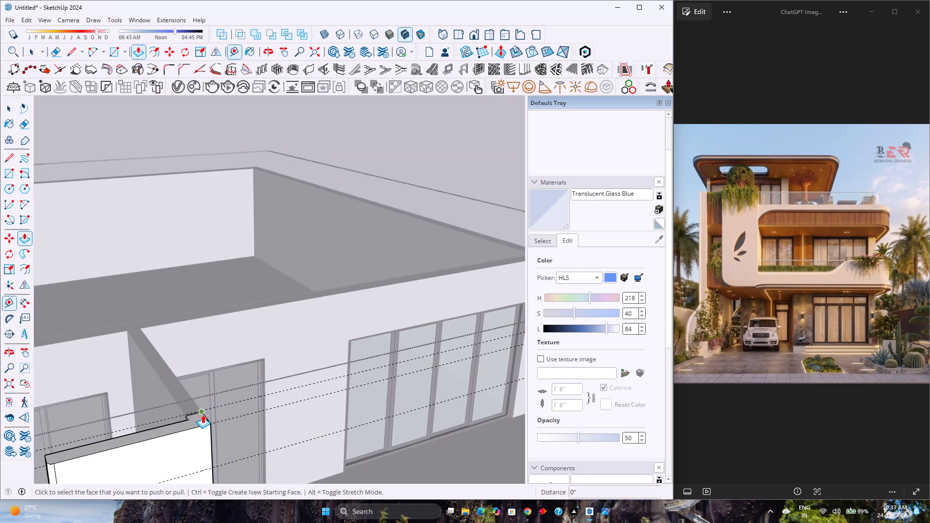
click(198, 425)
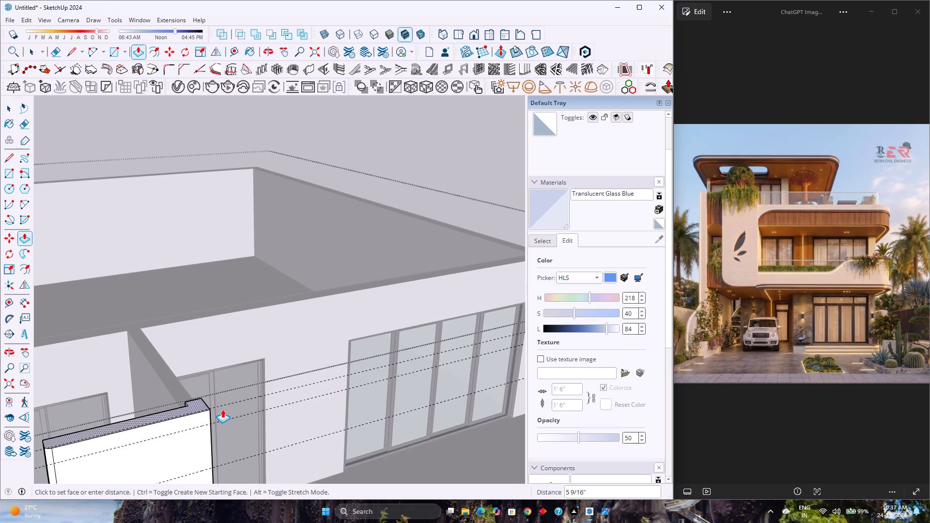
click(222, 409)
key(ctrl+z)
click(198, 421)
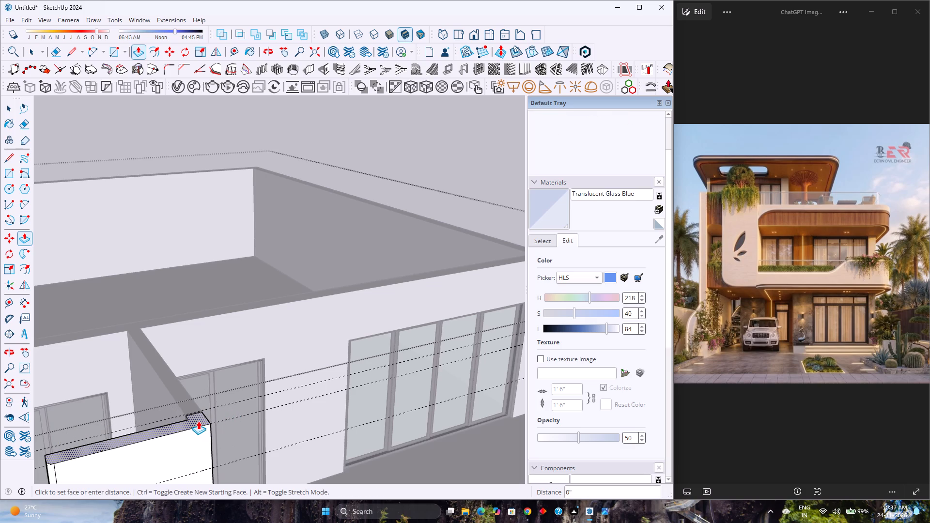
click(230, 404)
scroll(229, 404, down, 2)
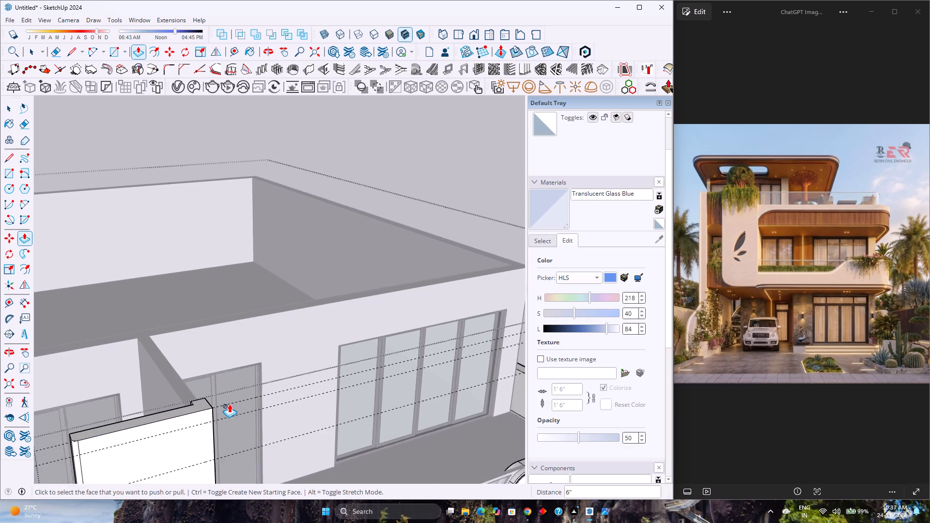
Examine the raised leaf panel against the balcony and upper floor from the front and side.
middle_drag(231, 412, 152, 370)
scroll(154, 359, down, 2)
middle_drag(148, 374, 130, 307)
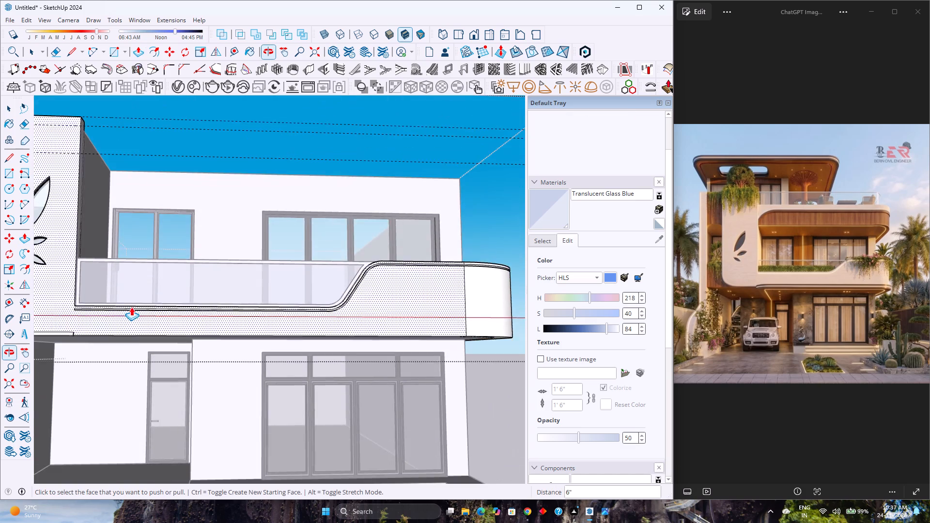
scroll(132, 305, down, 2)
shift+middle_drag(146, 255, 240, 367)
middle_drag(221, 326, 180, 345)
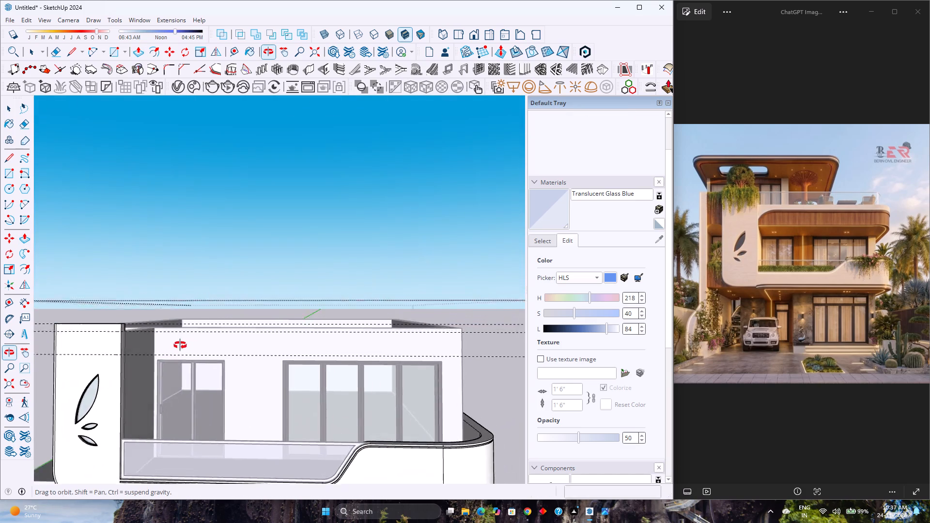
middle_drag(180, 345, 173, 346)
shift+middle_drag(162, 348, 309, 332)
middle_drag(306, 335, 161, 361)
shift+middle_drag(107, 361, 299, 329)
Draw a 9" line across the leaf panel's inner side face at the lower guide.
scroll(201, 353, up, 2)
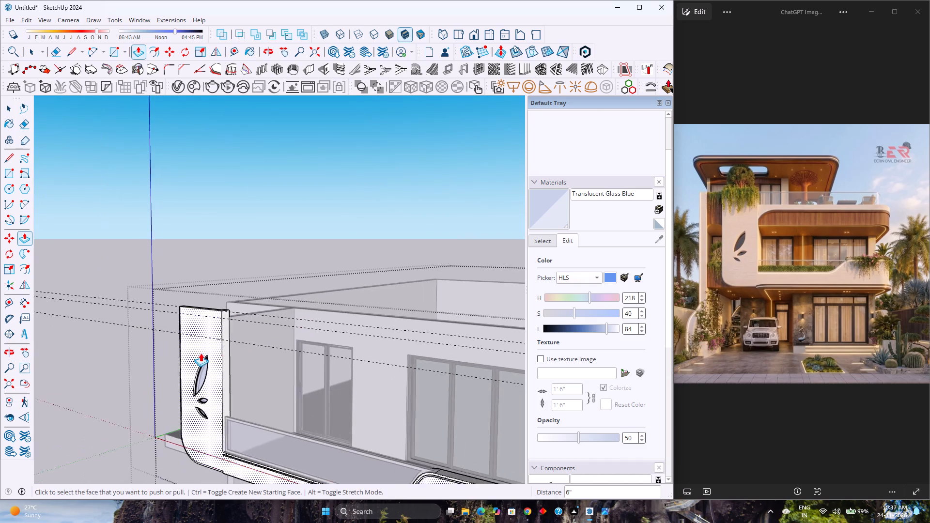
scroll(221, 332, up, 2)
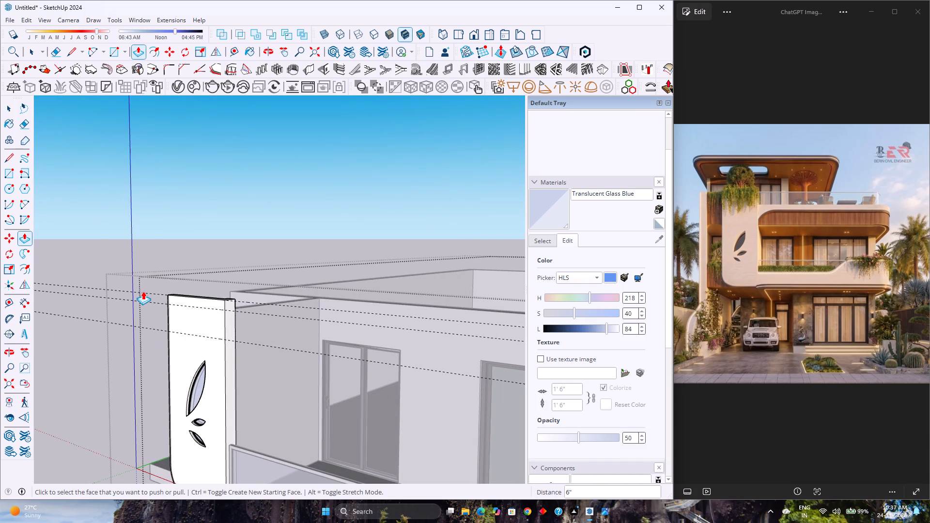
click(72, 51)
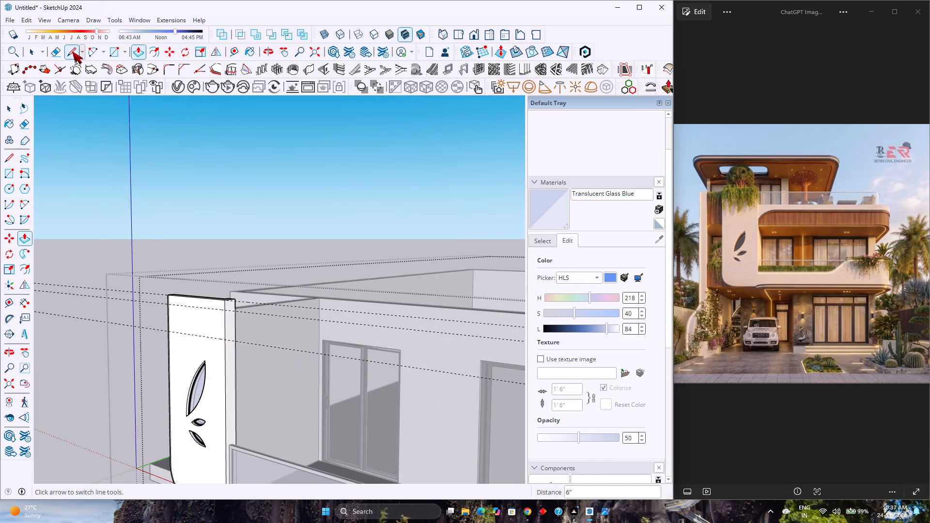
click(226, 339)
scroll(226, 339, up, 6)
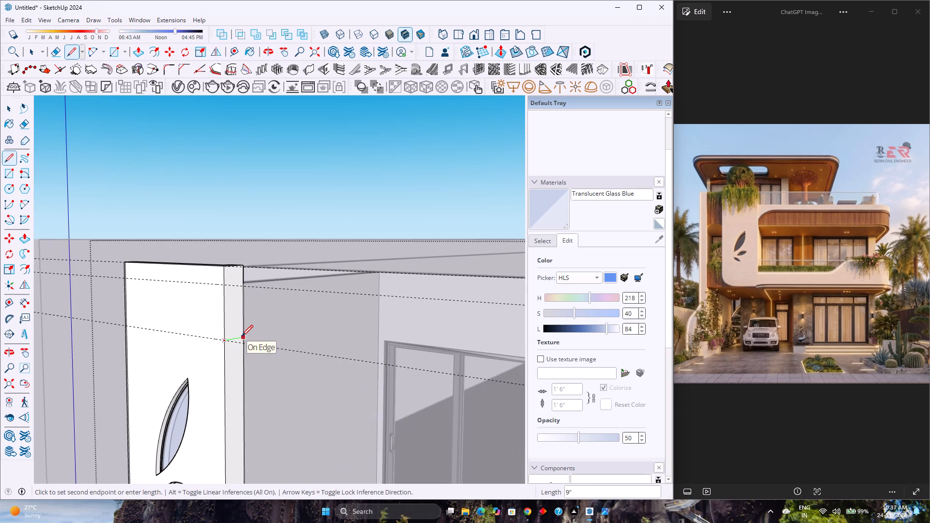
click(242, 336)
Extrude the upper part of the panel's side face about 20' 7" across the front, aligned with the balcony's curved corner, as a beam.
key(p)
click(228, 317)
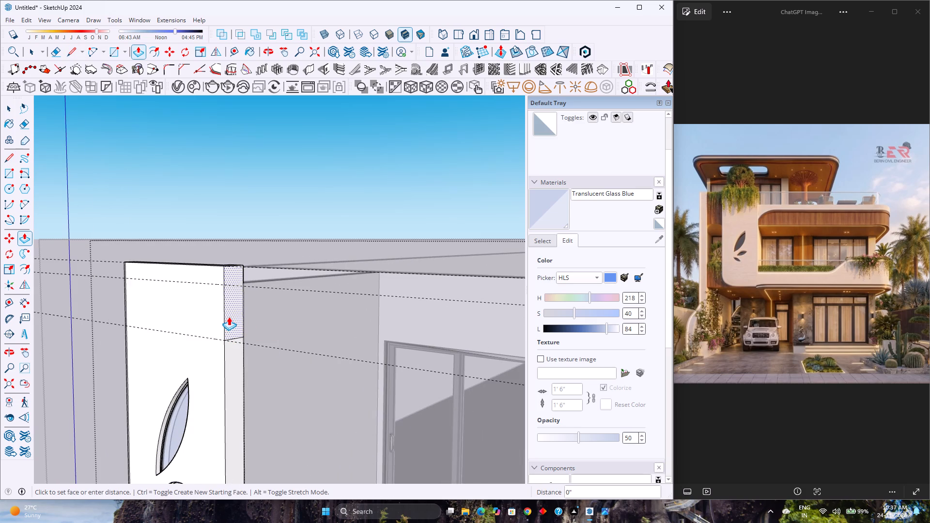
scroll(229, 317, down, 16)
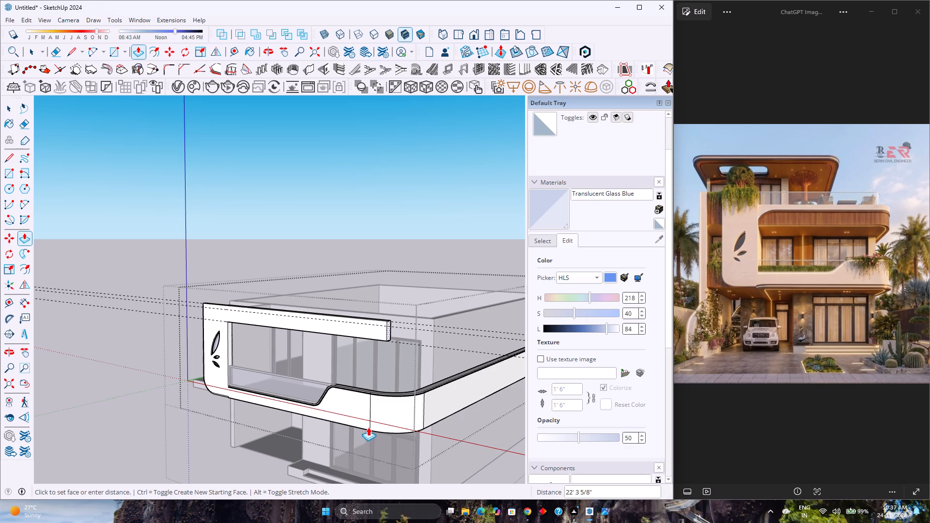
click(368, 427)
Split the beam's front face from the leaf panel with a vertical line and recess the beam face 1.5".
scroll(228, 295, up, 11)
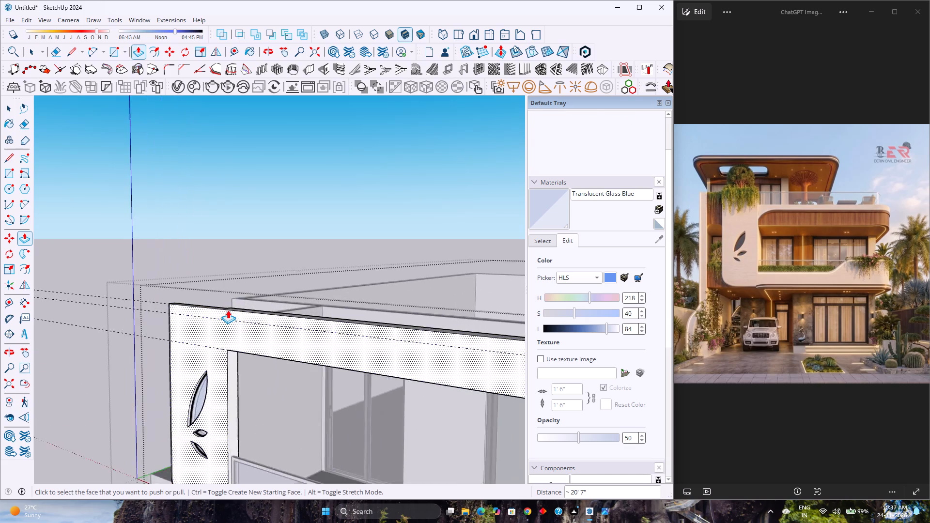
scroll(228, 310, up, 3)
key(l)
click(226, 371)
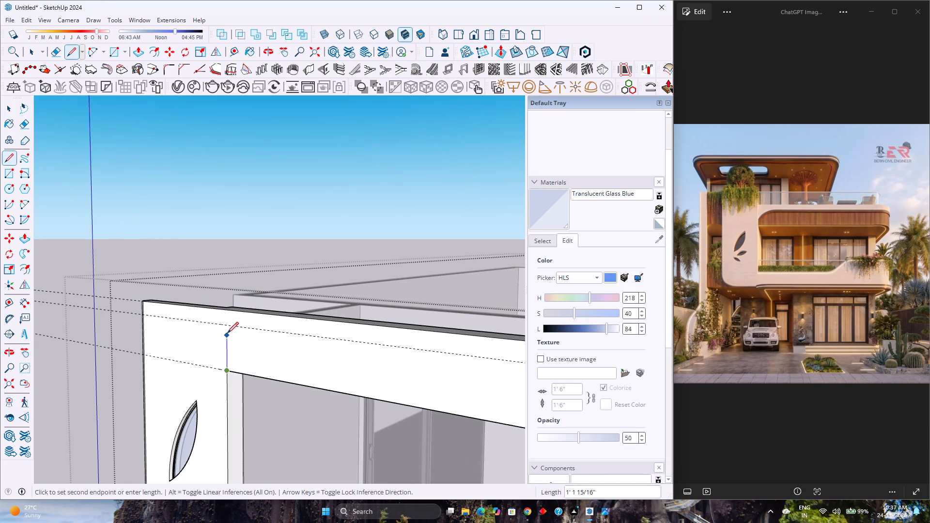
click(229, 311)
key(p)
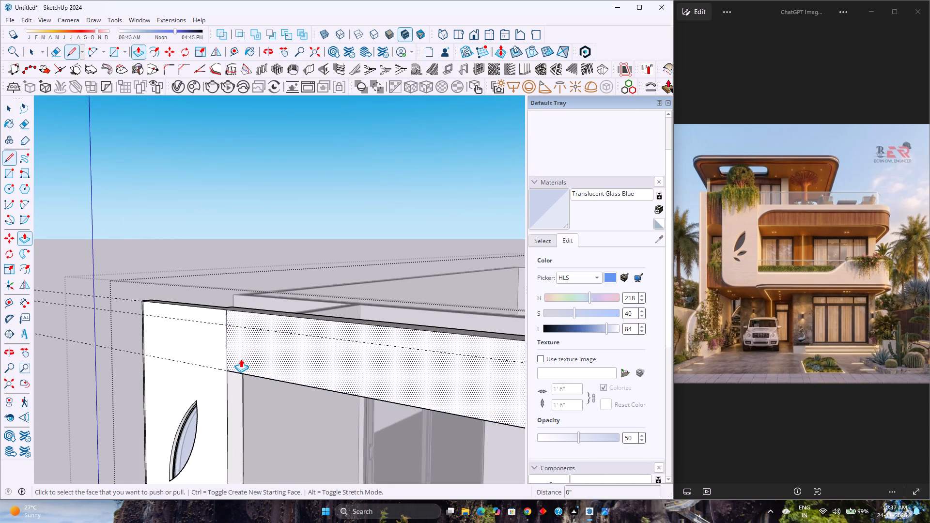
click(250, 355)
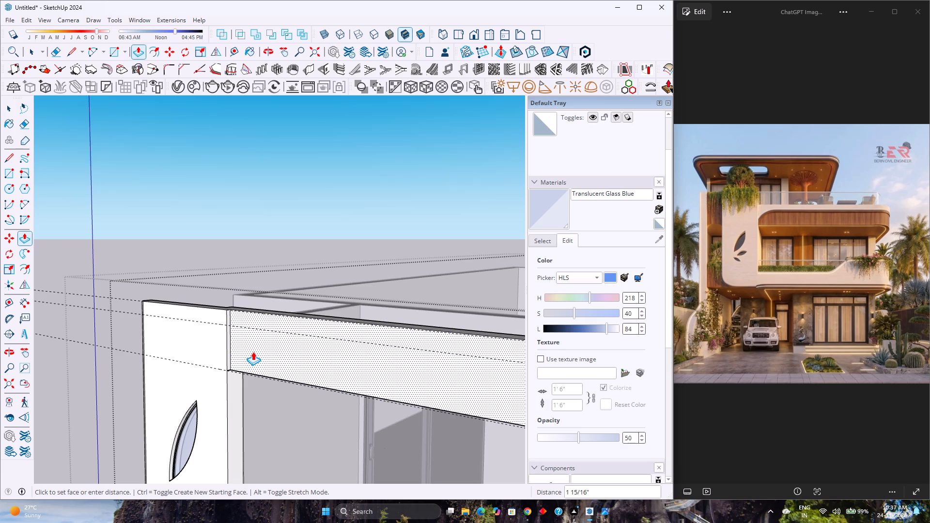
text(1.5)
key(Return)
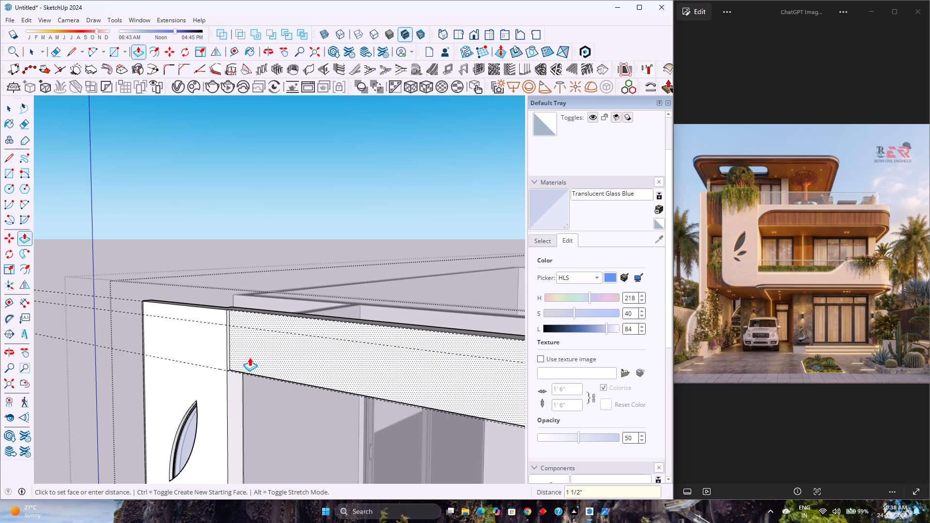
Erase the short leftover edge at the recessed beam's lower corner beside the leaf panel.
scroll(249, 357, up, 18)
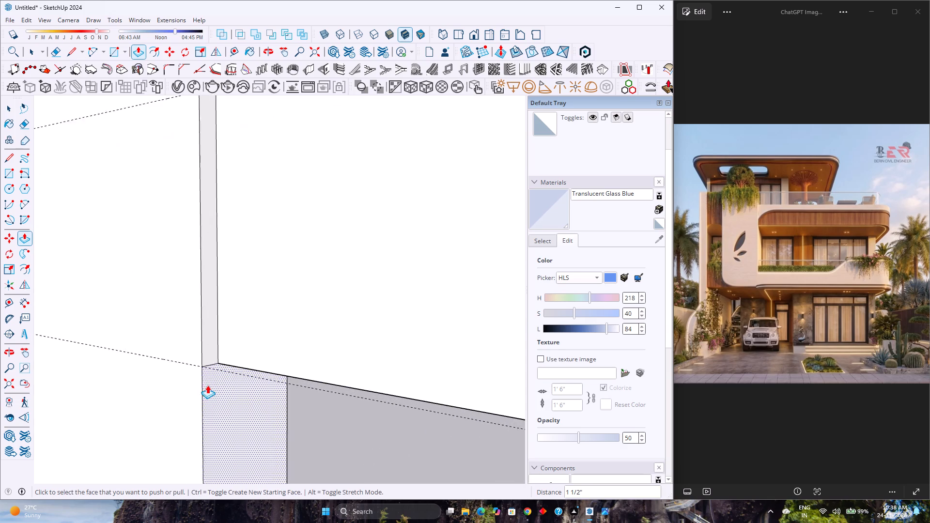
scroll(207, 385, up, 1)
key(e)
click(214, 360)
scroll(206, 386, down, 15)
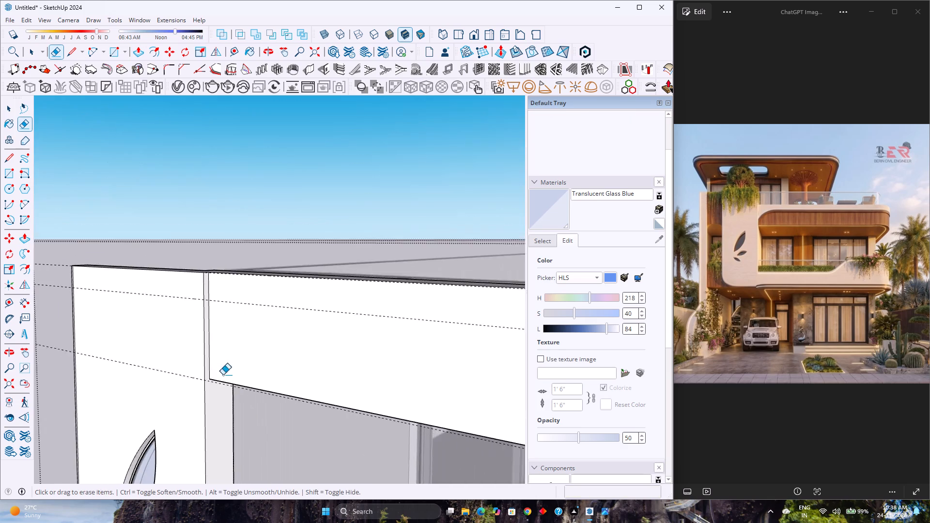
Examine the recessed beam and its joint with the leaf panel from above, the side and the front.
middle_drag(223, 375, 0, 470)
scroll(155, 404, down, 4)
middle_drag(152, 401, 175, 425)
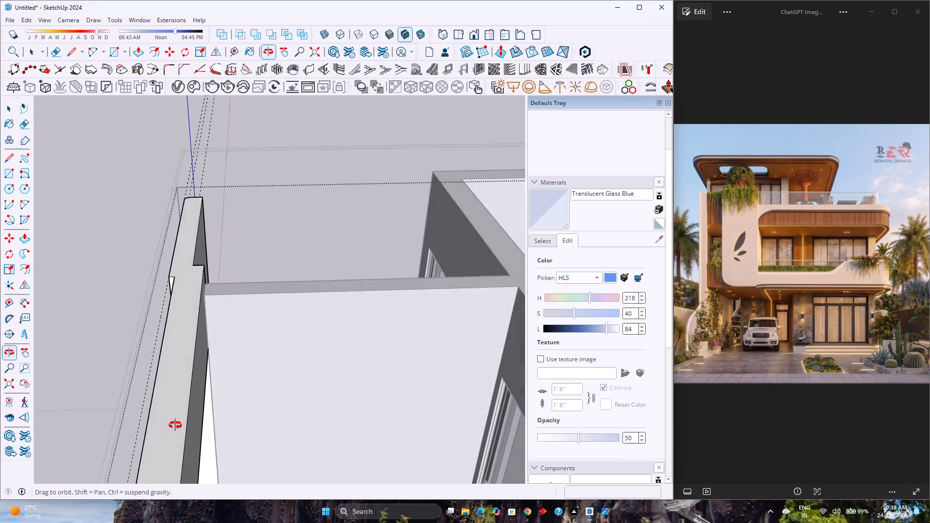
middle_drag(175, 425, 214, 438)
scroll(194, 420, down, 4)
middle_drag(181, 419, 292, 357)
scroll(293, 355, down, 7)
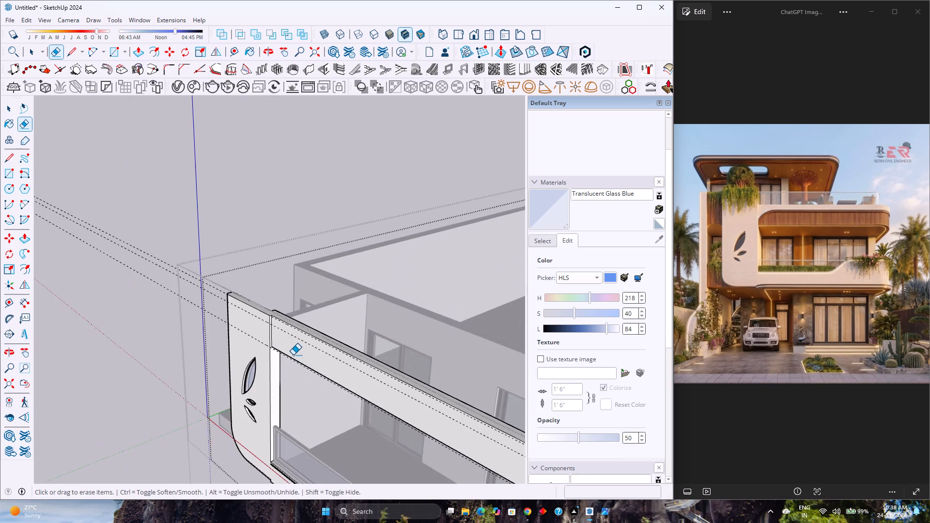
scroll(293, 355, down, 4)
middle_drag(269, 388, 336, 338)
scroll(328, 338, up, 3)
shift+middle_drag(327, 338, 167, 384)
middle_drag(168, 382, 180, 365)
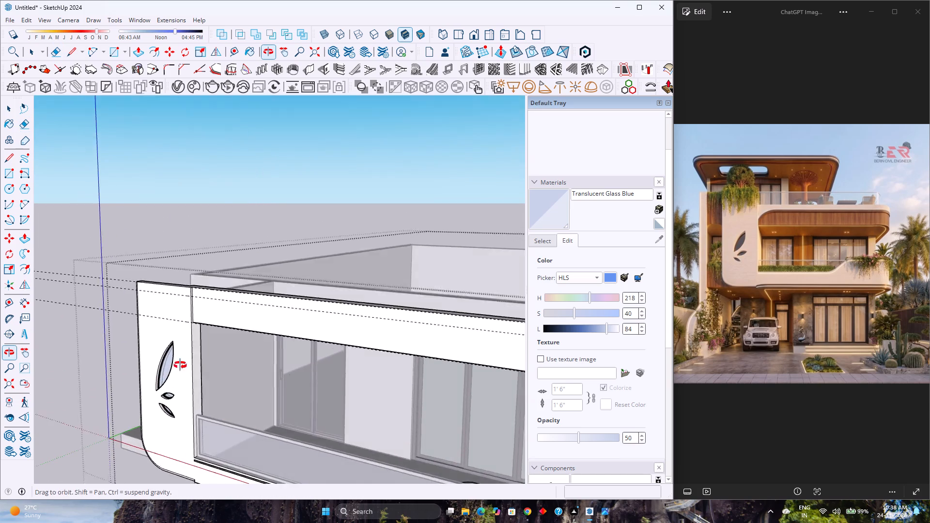
middle_drag(180, 365, 201, 330)
scroll(279, 310, down, 3)
scroll(228, 308, up, 7)
middle_drag(228, 308, 270, 295)
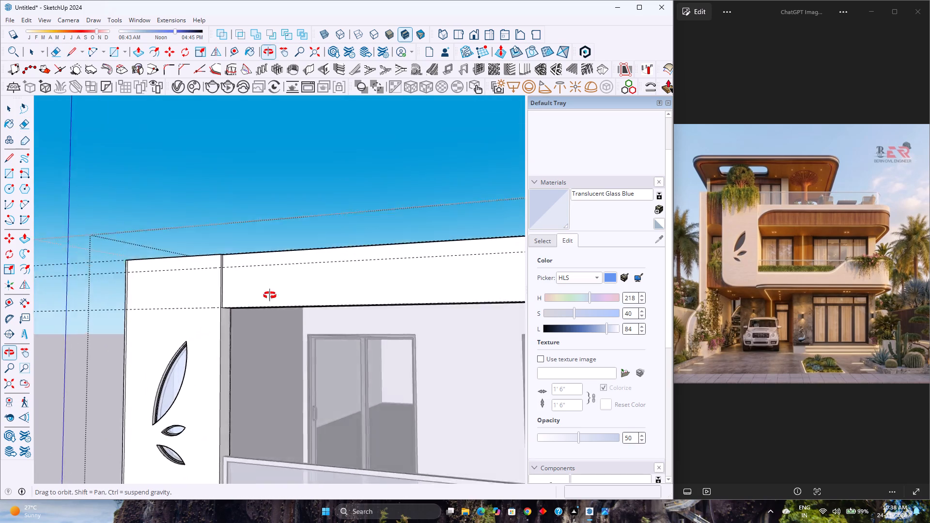
middle_drag(270, 295, 324, 288)
scroll(286, 306, up, 3)
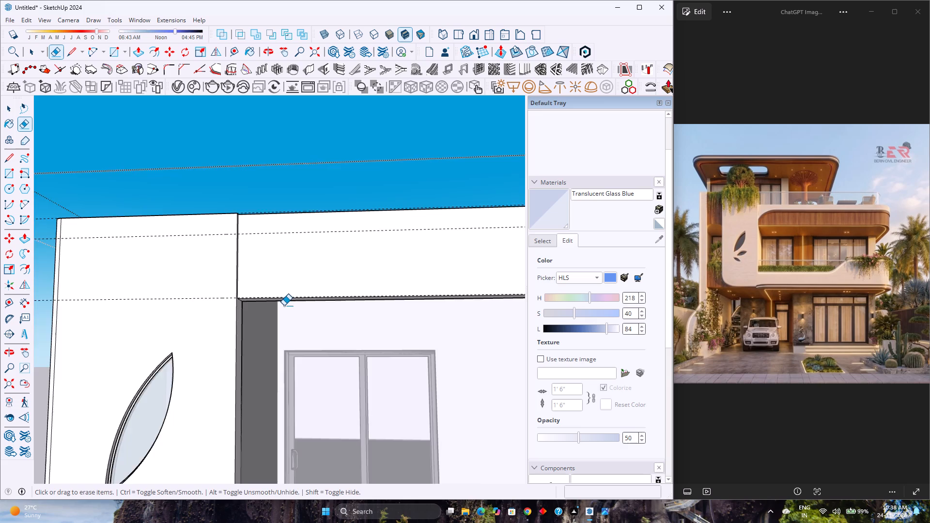
Delete all guides from the model.
scroll(284, 306, up, 2)
middle_drag(284, 306, 246, 264)
key(p)
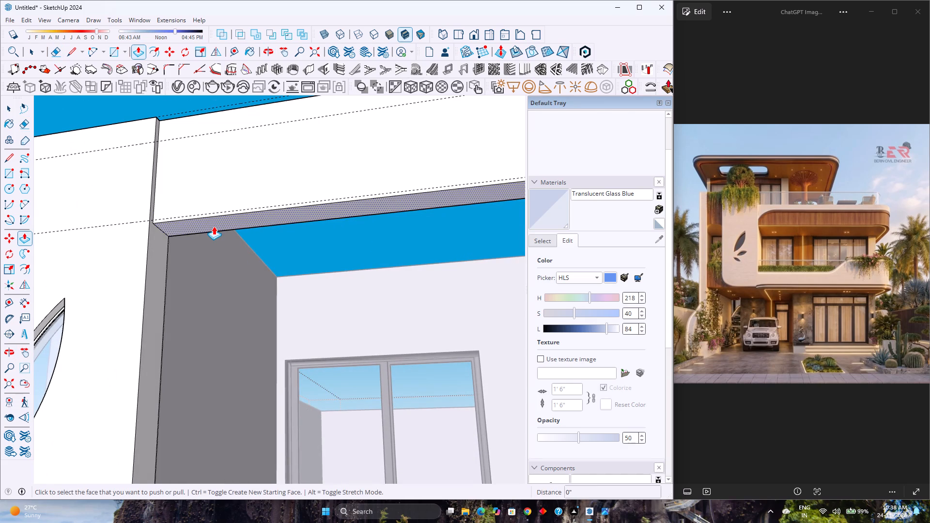
click(31, 22)
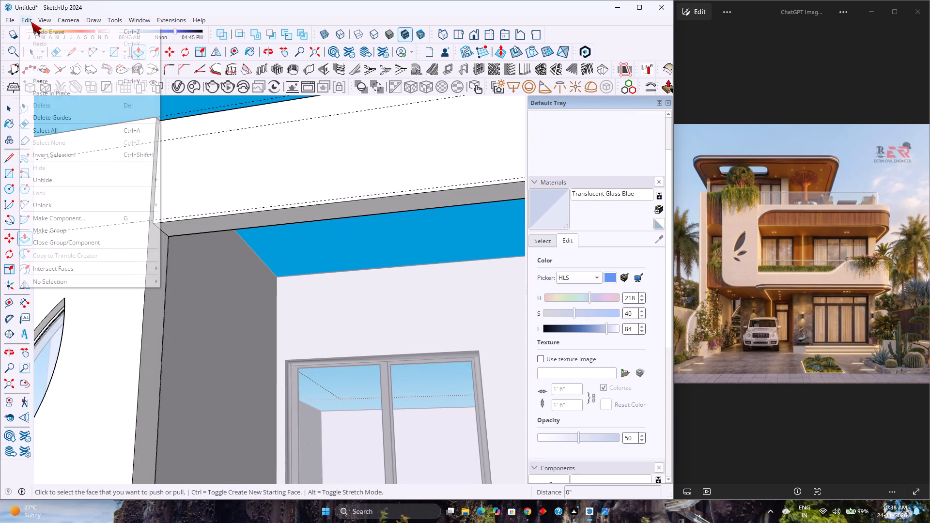
click(61, 122)
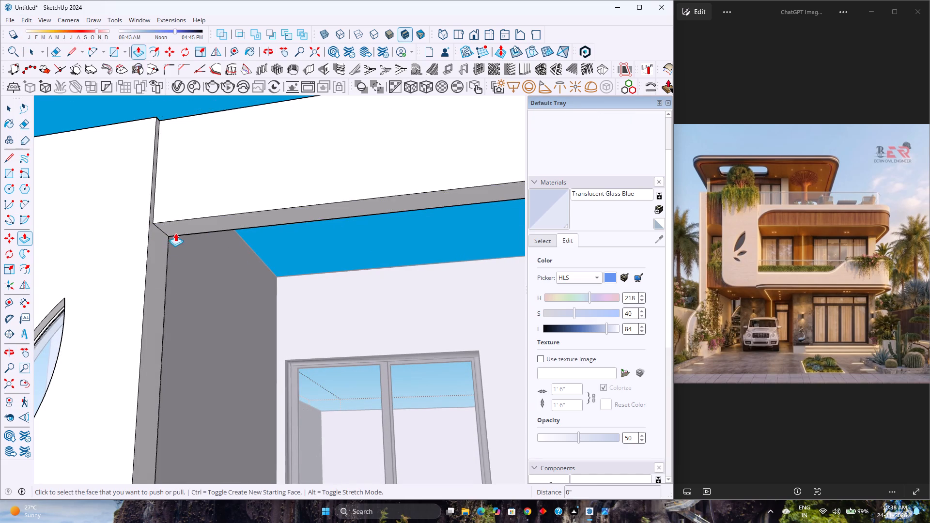
Push/pull the beam's underside down 6".
click(180, 229)
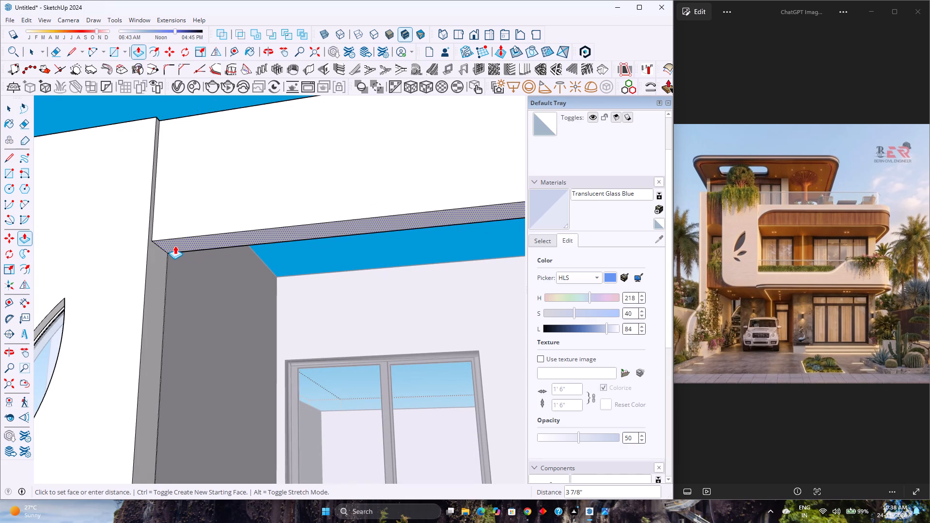
key(6)
key(Return)
Place a horizontal guide 2' above the beam's bottom front edge.
middle_drag(175, 246, 189, 315)
scroll(184, 309, down, 5)
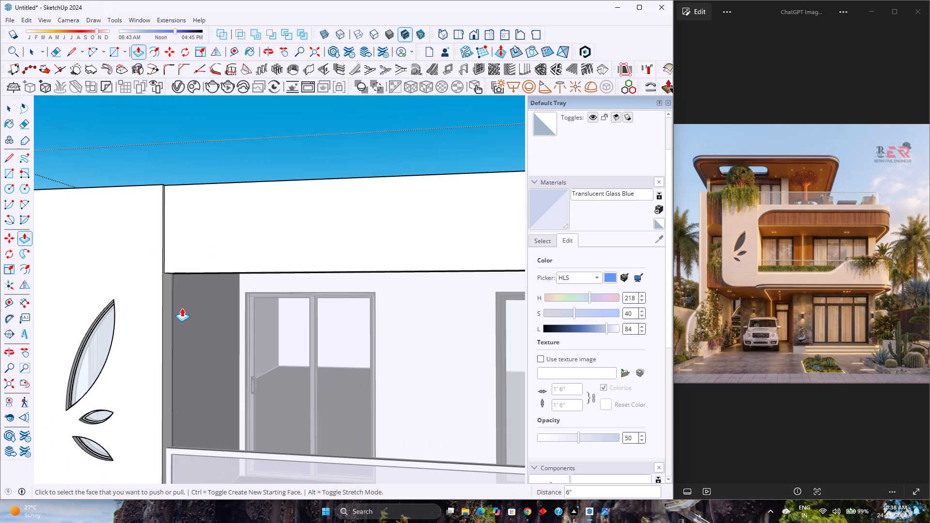
click(237, 52)
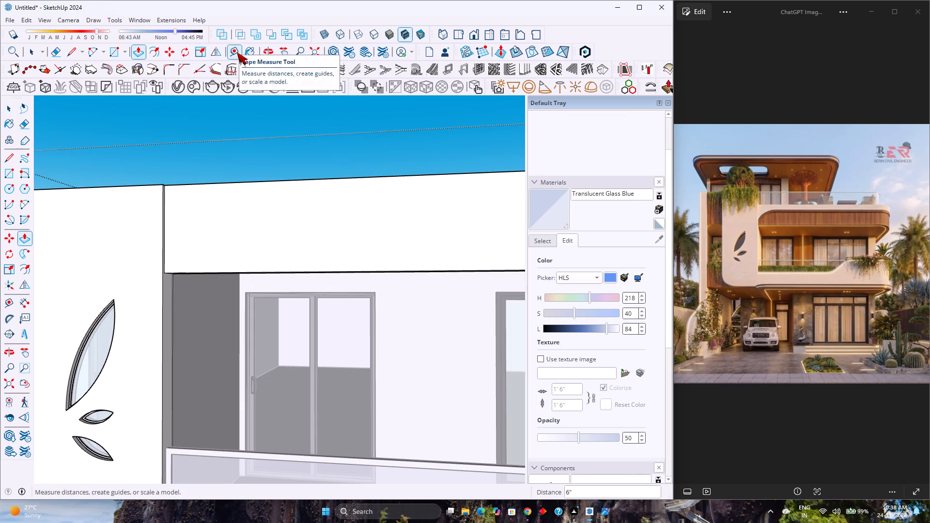
click(233, 272)
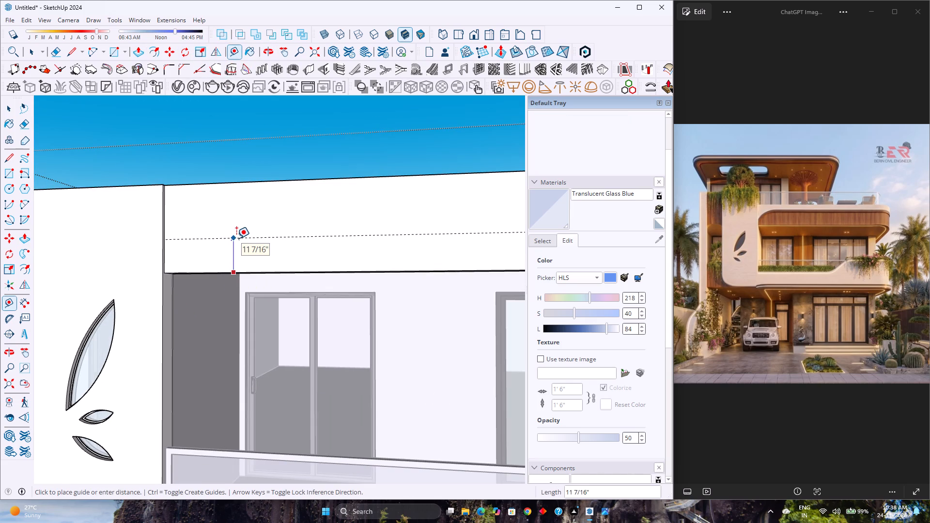
text(2')
key(Return)
Place a vertical guide on the beam face 3" from the leaf panel joint and another 2' further along.
scroll(212, 244, up, 2)
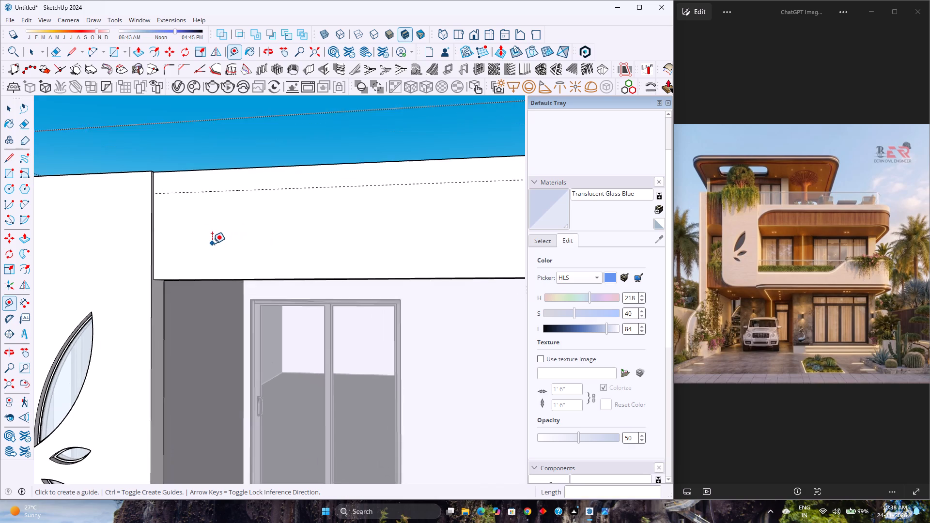
middle_drag(212, 244, 184, 269)
click(157, 253)
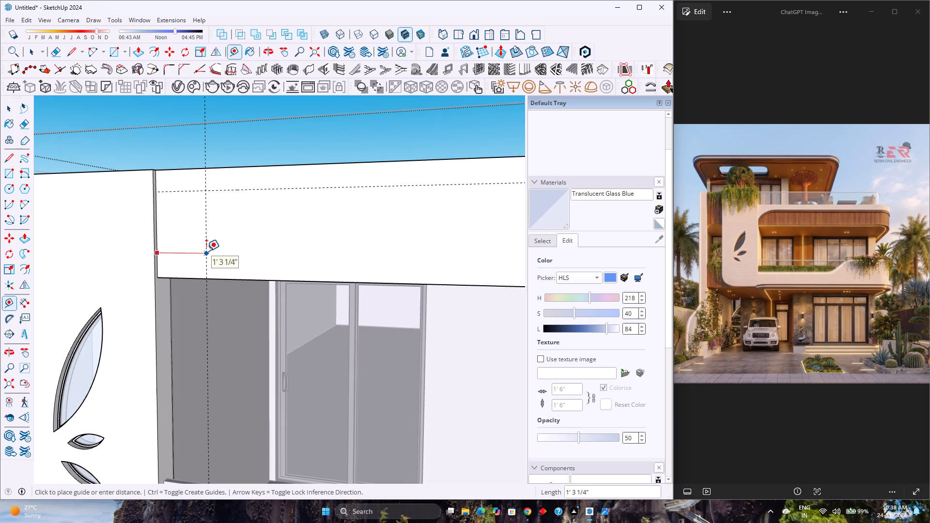
key(3)
key(Return)
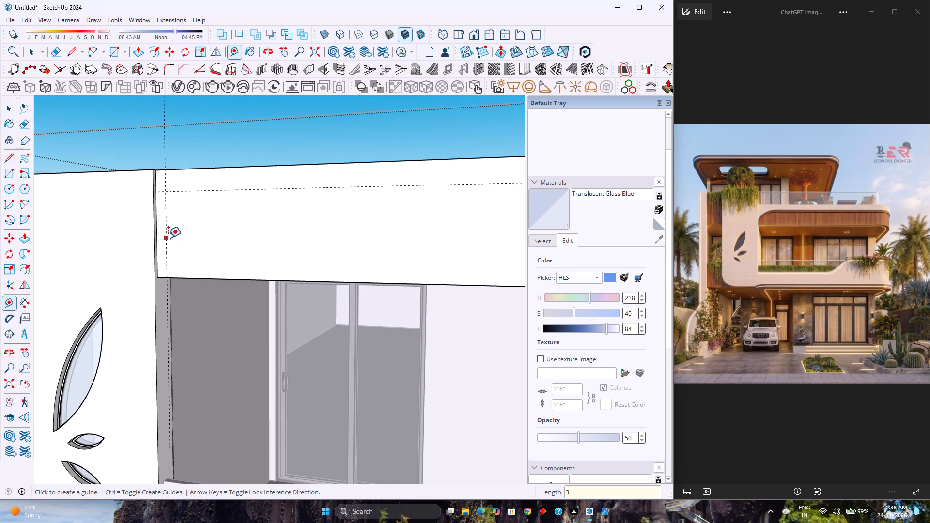
click(168, 238)
key(2)
key(apostrophe)
key(Return)
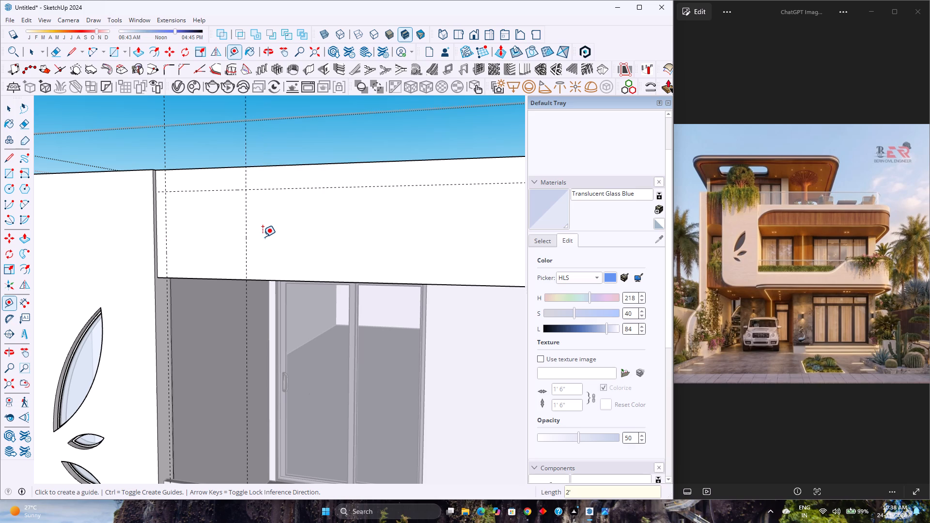
Undo the two vertical guides and the horizontal guide placed on the beam face.
middle_drag(208, 273, 260, 245)
middle_click(261, 245)
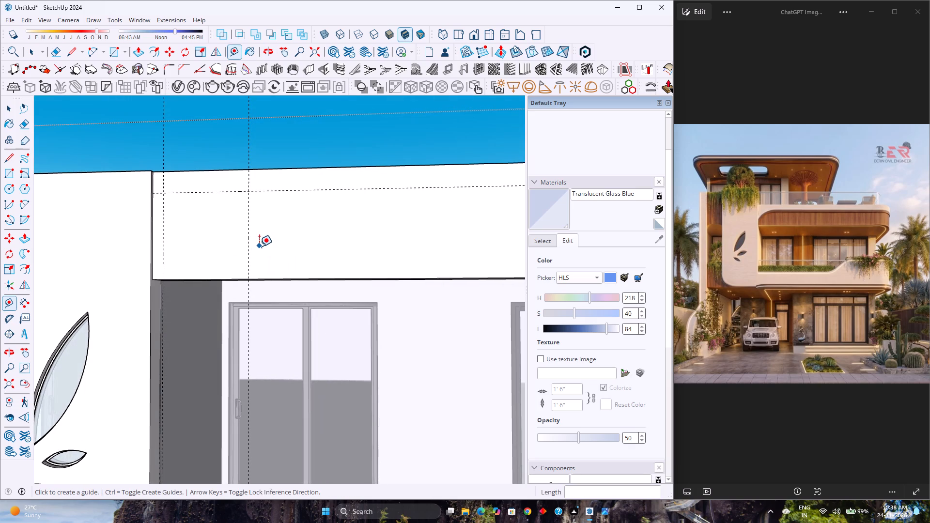
key(ctrl+z)
key(ctrl+z)
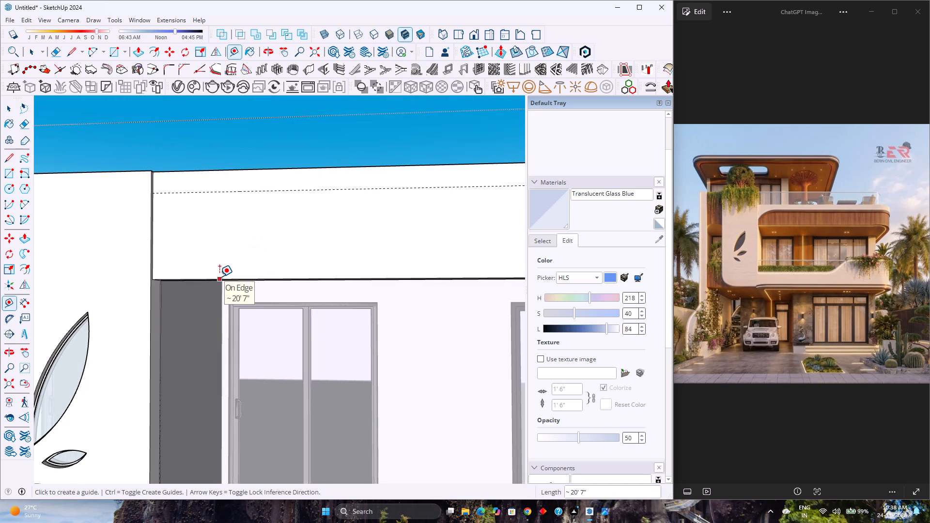
key(ctrl+z)
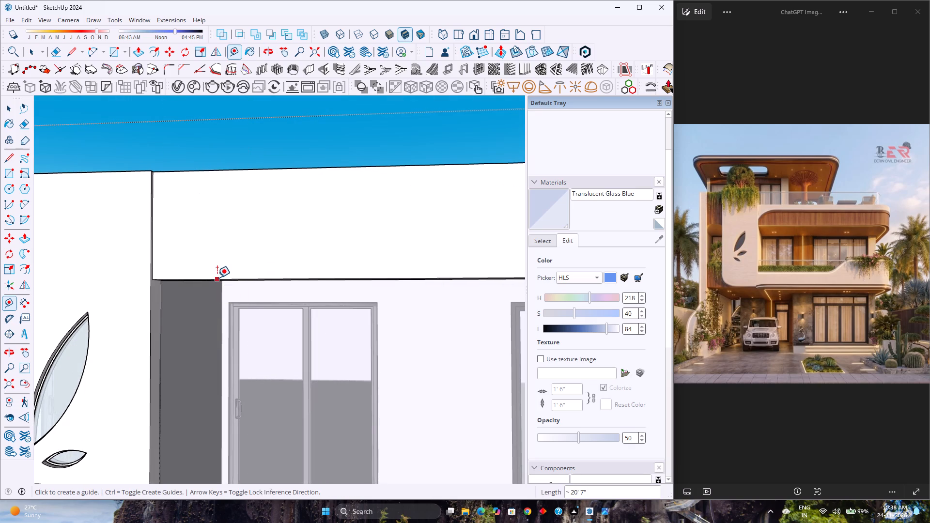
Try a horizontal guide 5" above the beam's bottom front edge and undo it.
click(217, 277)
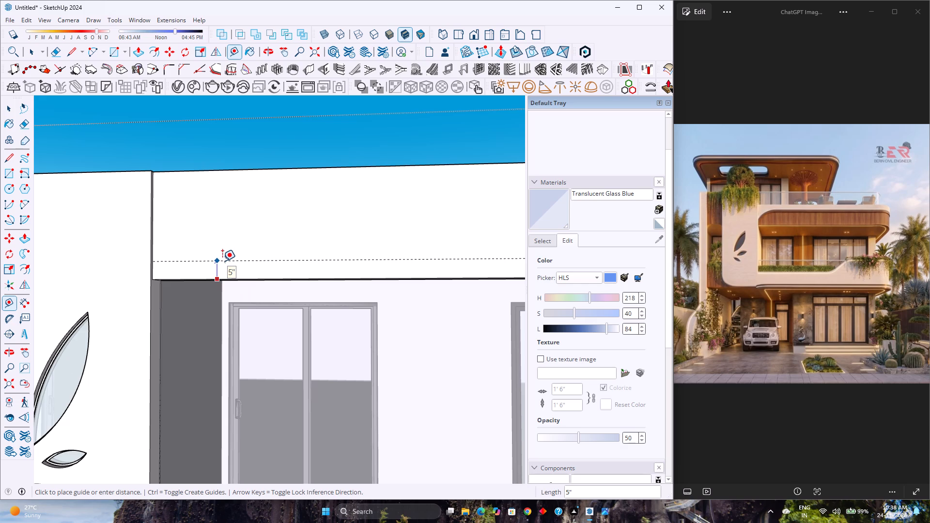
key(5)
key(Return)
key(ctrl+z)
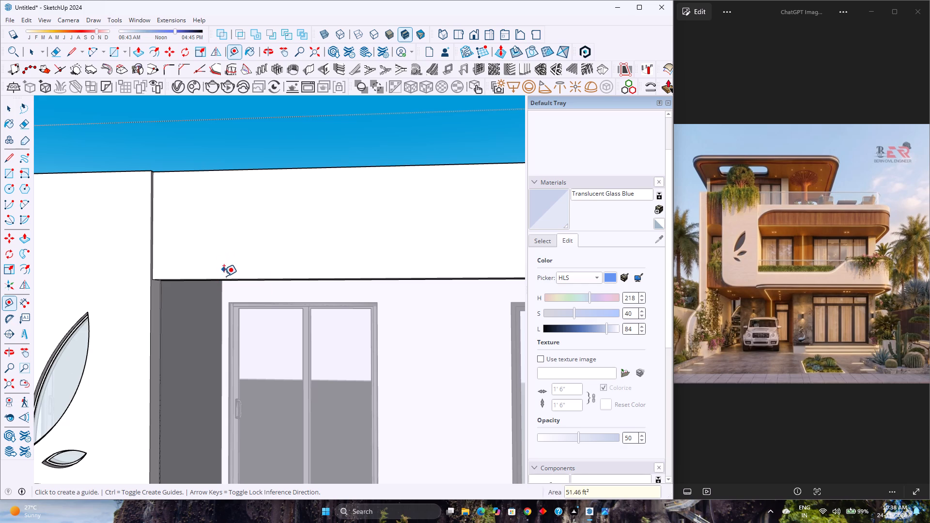
Place two horizontal guides on the beam face, 3" and 2' above its bottom front edge.
click(226, 277)
text(33)
key(Return)
key(3)
key(Return)
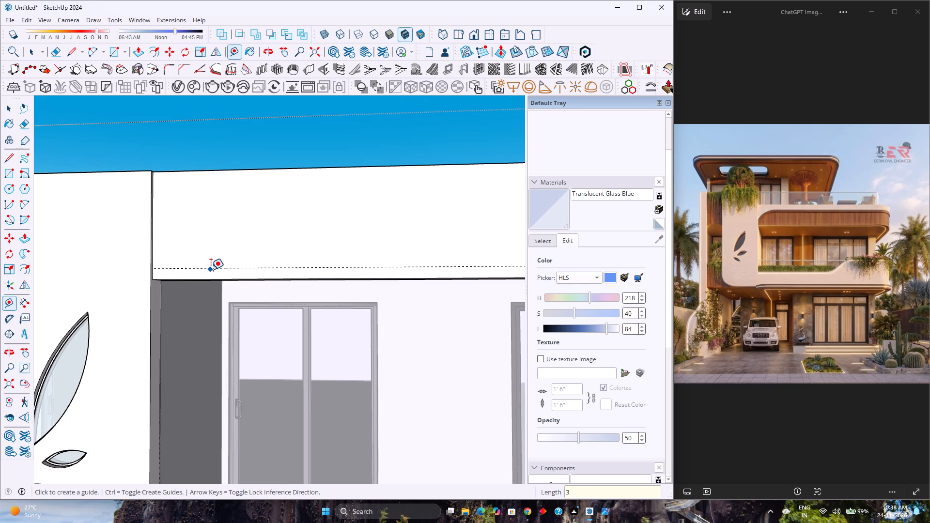
scroll(187, 257, up, 2)
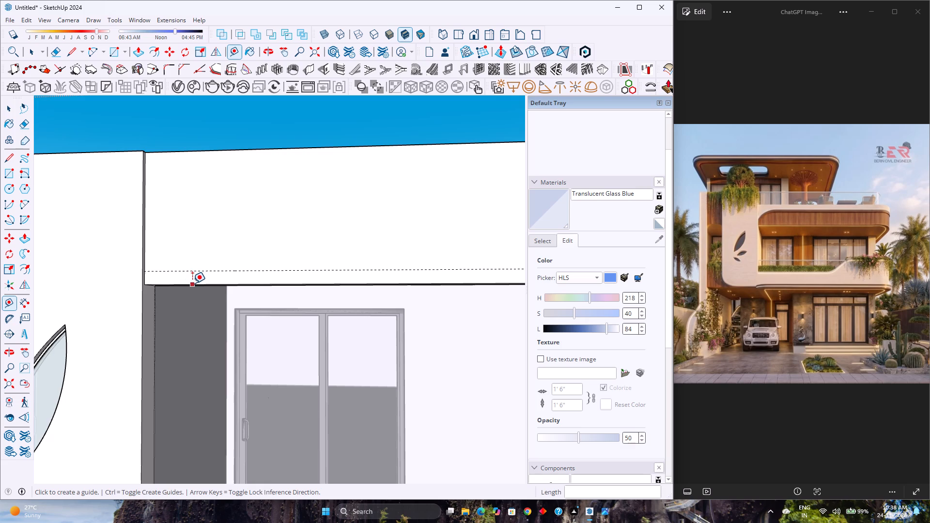
click(192, 283)
key(Escape)
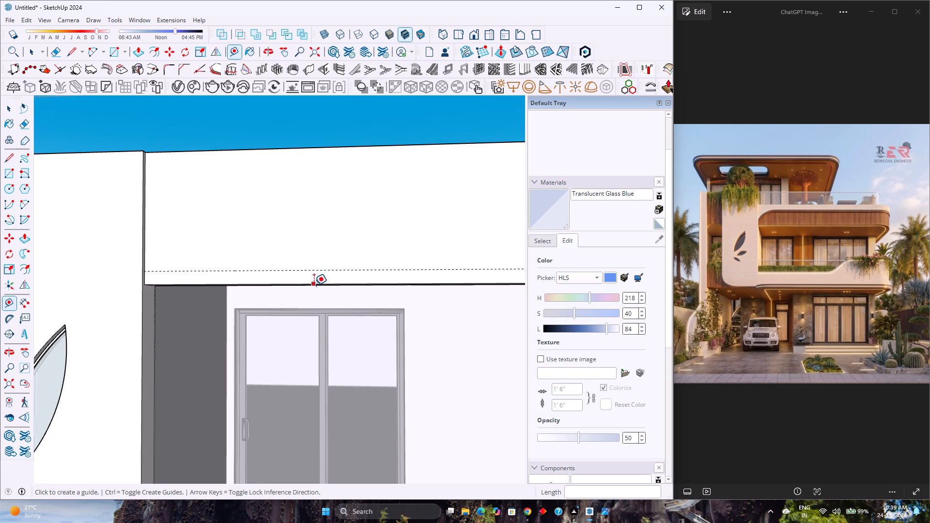
click(314, 285)
key(2)
key(apostrophe)
key(Return)
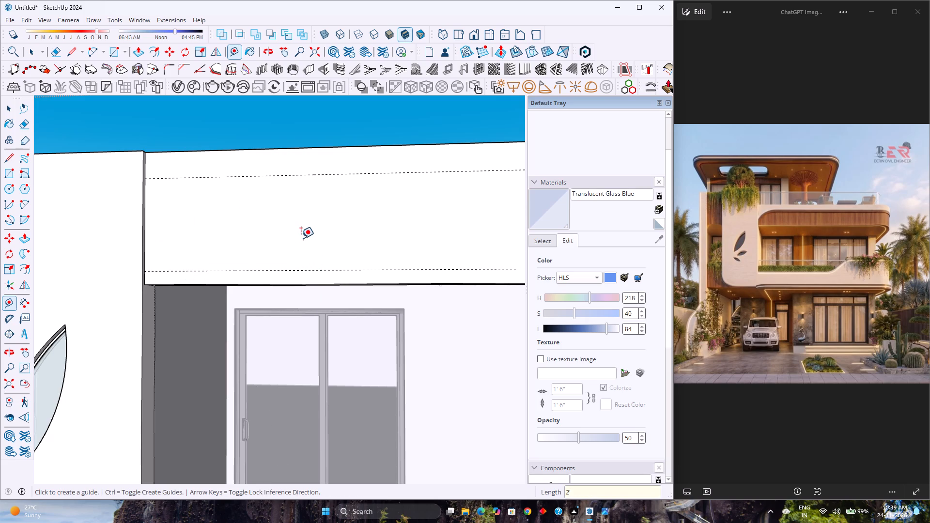
Place a vertical guide on the beam face 2' from the leaf panel joint.
click(147, 255)
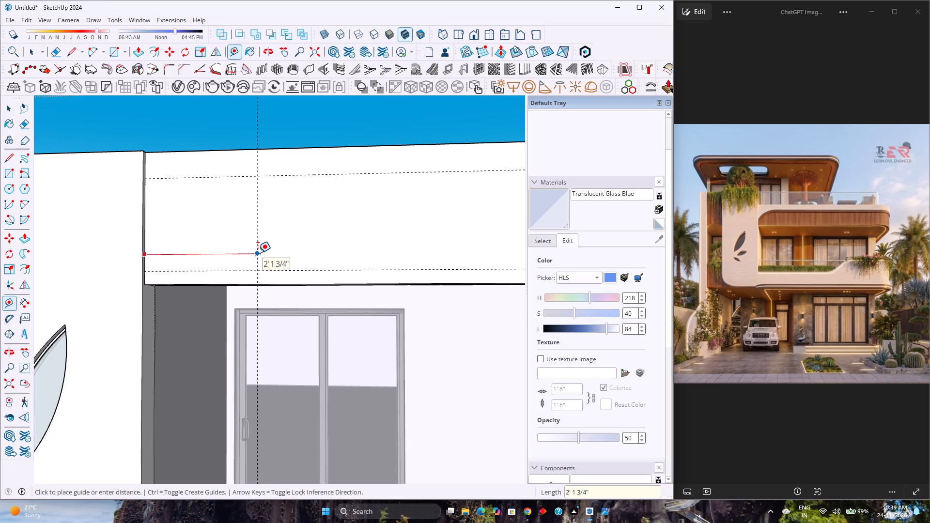
key(Right)
text(2')
key(Return)
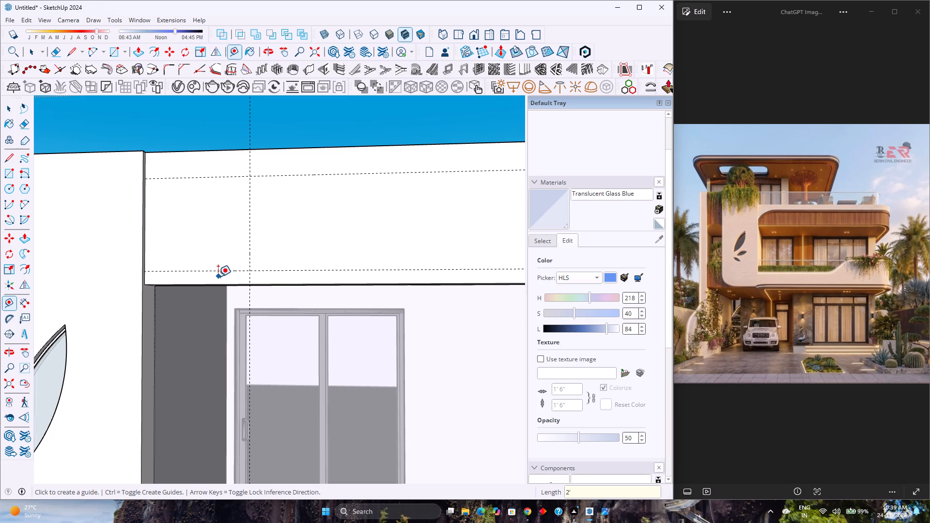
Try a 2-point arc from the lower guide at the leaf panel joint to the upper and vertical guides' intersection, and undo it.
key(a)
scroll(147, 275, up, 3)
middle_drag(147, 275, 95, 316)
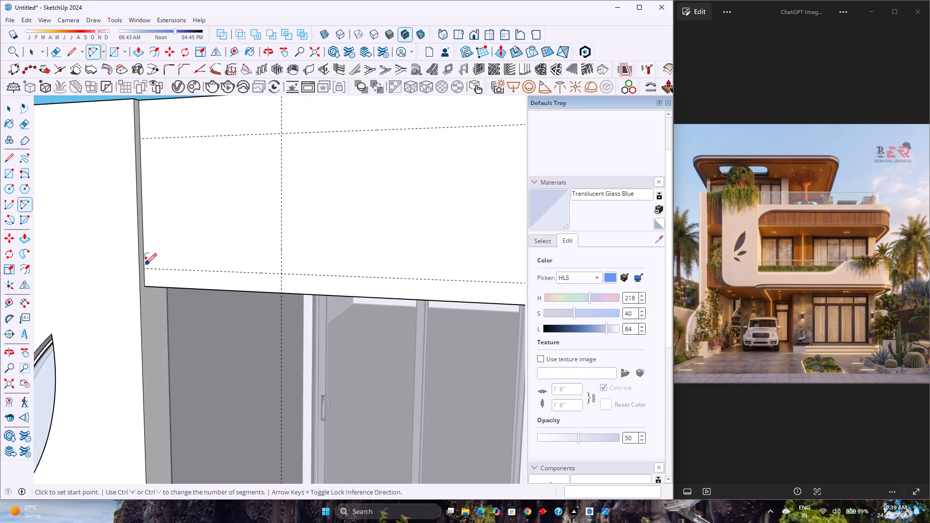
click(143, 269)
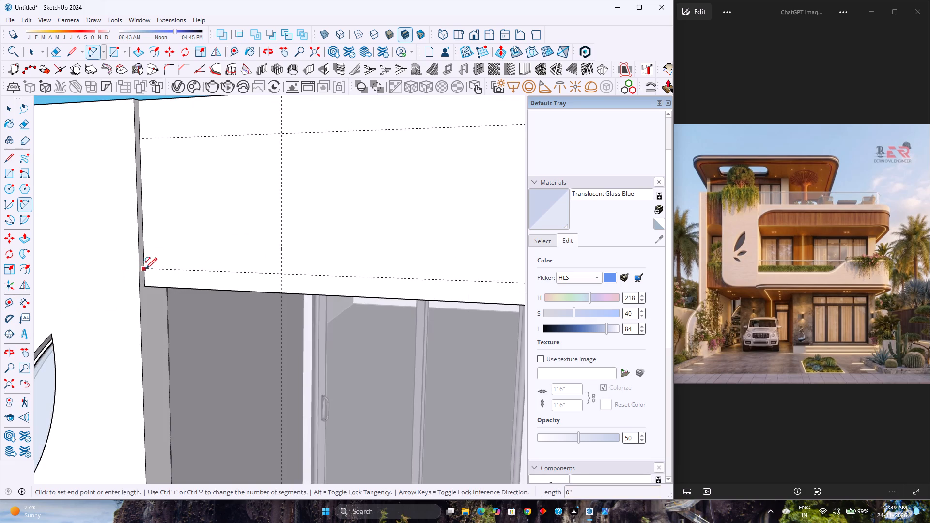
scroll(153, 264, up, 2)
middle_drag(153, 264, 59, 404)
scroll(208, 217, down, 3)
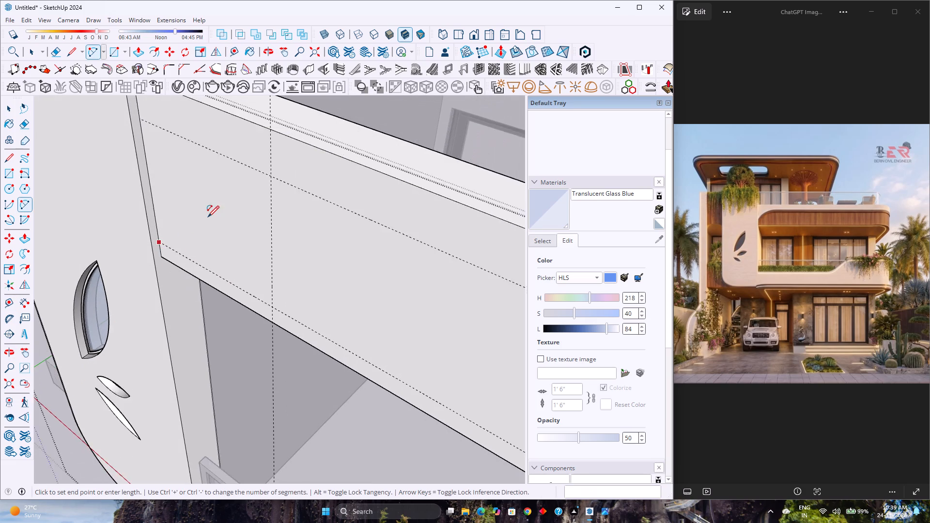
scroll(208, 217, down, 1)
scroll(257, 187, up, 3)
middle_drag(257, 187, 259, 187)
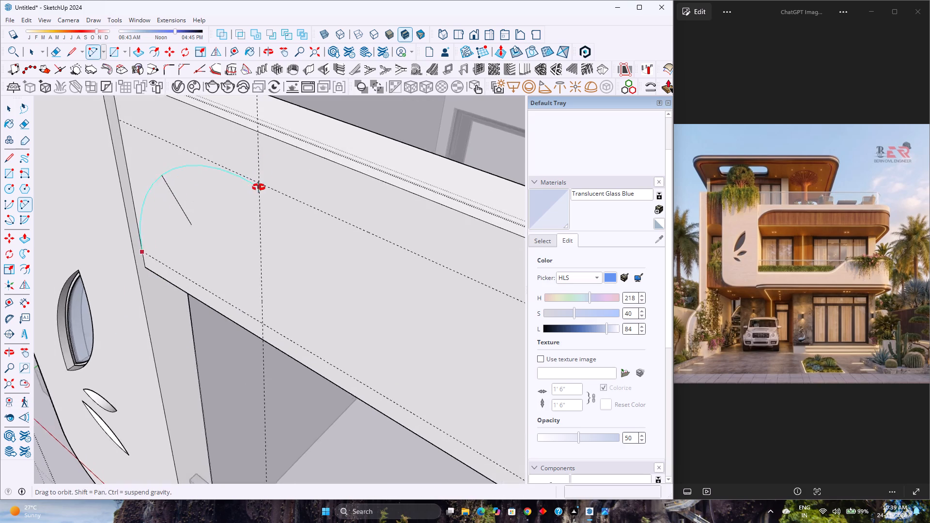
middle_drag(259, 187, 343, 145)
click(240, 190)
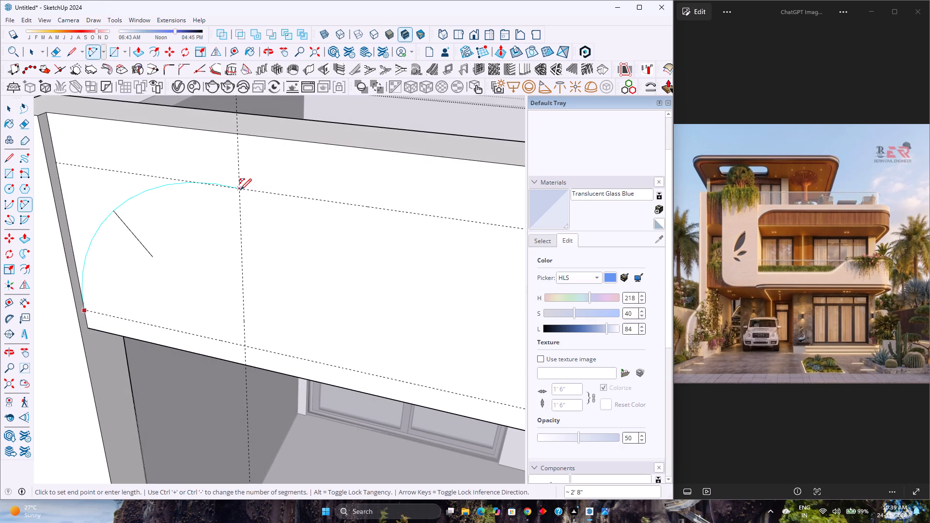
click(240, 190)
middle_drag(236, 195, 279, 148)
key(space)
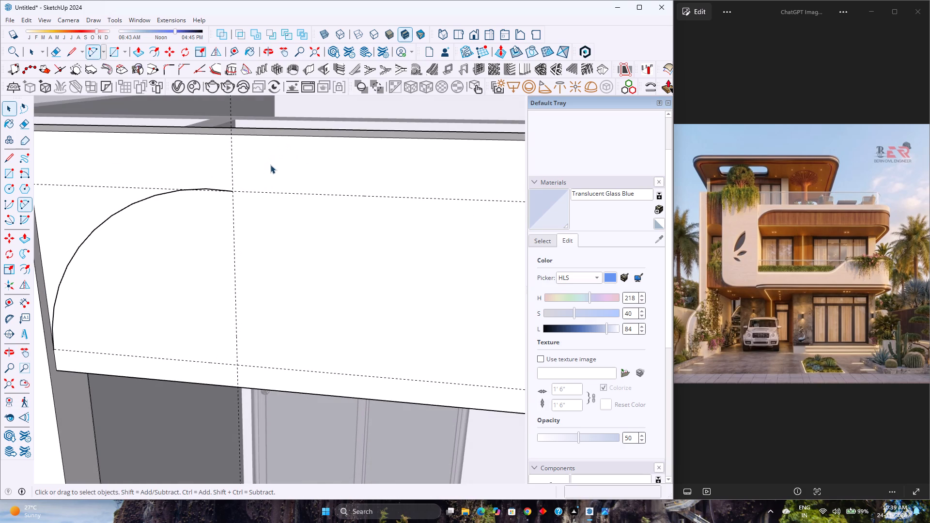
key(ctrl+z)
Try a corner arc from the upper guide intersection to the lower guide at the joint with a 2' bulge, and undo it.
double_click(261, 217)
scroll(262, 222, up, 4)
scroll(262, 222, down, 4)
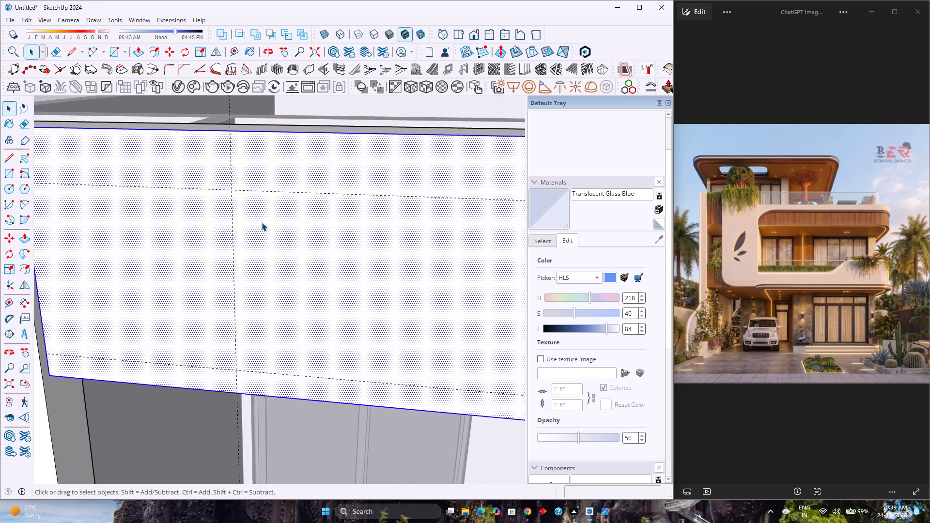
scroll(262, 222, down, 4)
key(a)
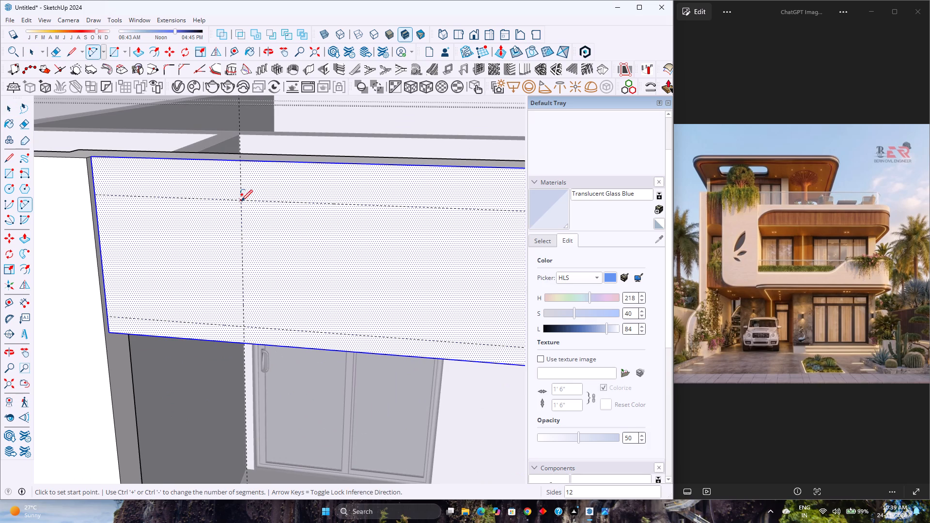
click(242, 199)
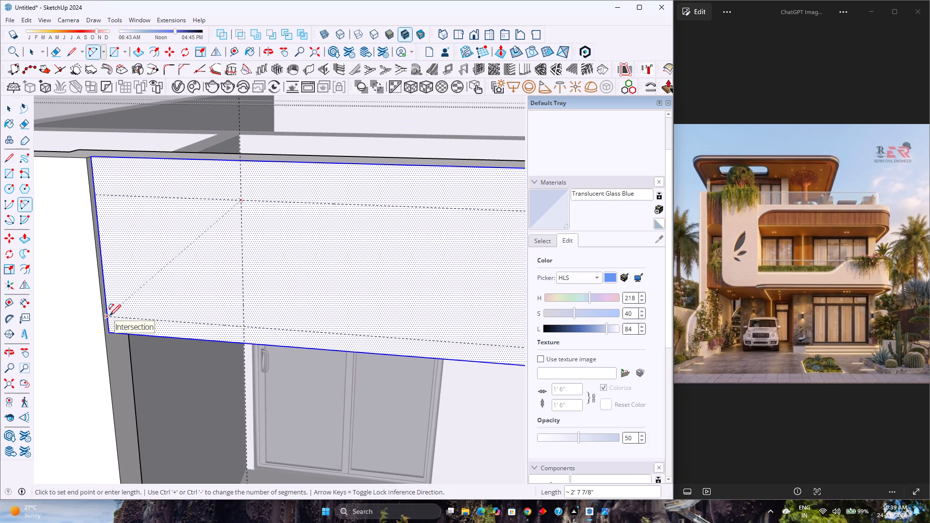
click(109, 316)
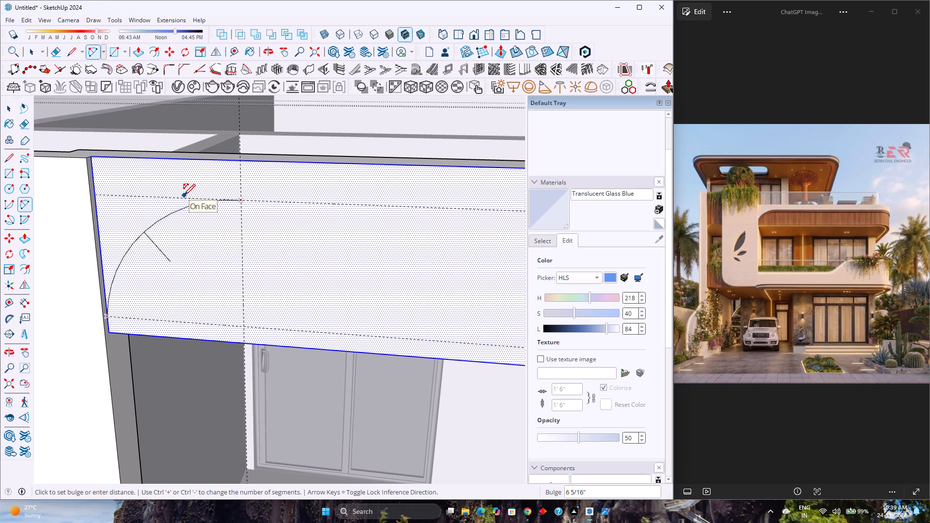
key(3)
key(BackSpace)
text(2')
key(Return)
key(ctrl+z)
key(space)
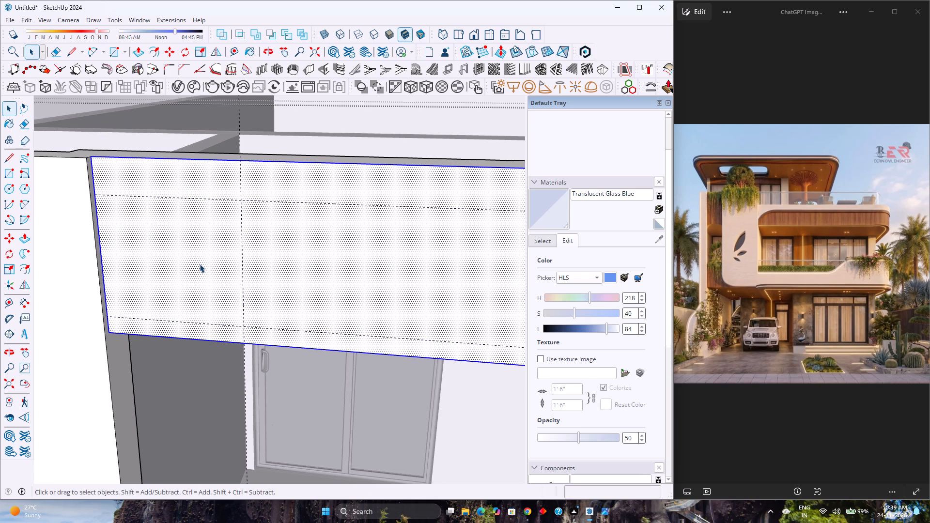
Draw a corner arc on the beam face from the lower guide at the leaf panel joint to the upper and vertical guides' intersection.
scroll(200, 264, down, 4)
click(200, 264)
scroll(200, 276, up, 4)
middle_drag(192, 299, 114, 375)
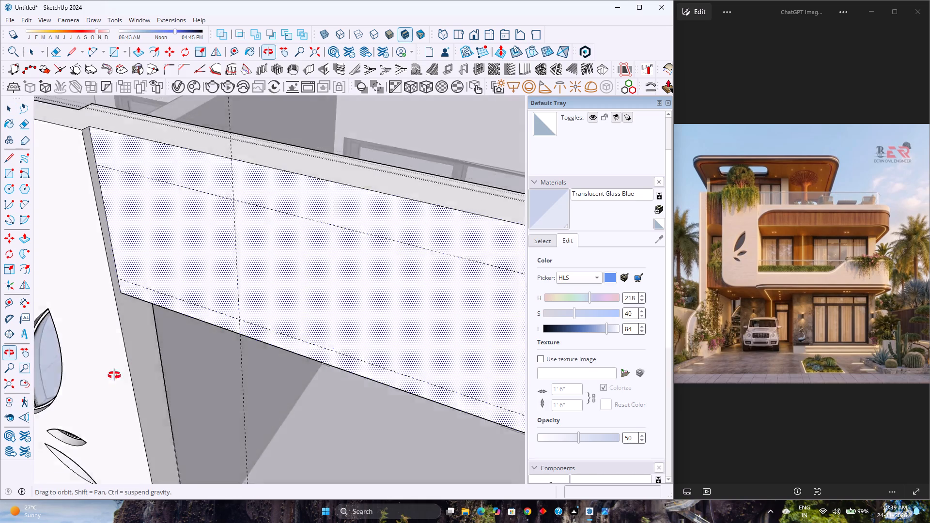
middle_drag(114, 375, 291, 287)
scroll(291, 287, down, 2)
middle_drag(217, 308, 188, 301)
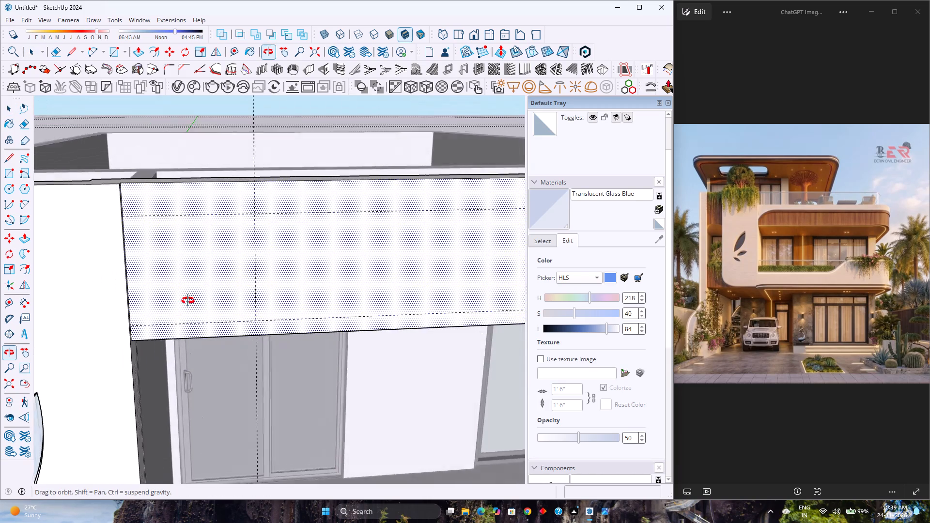
middle_drag(188, 301, 124, 253)
key(a)
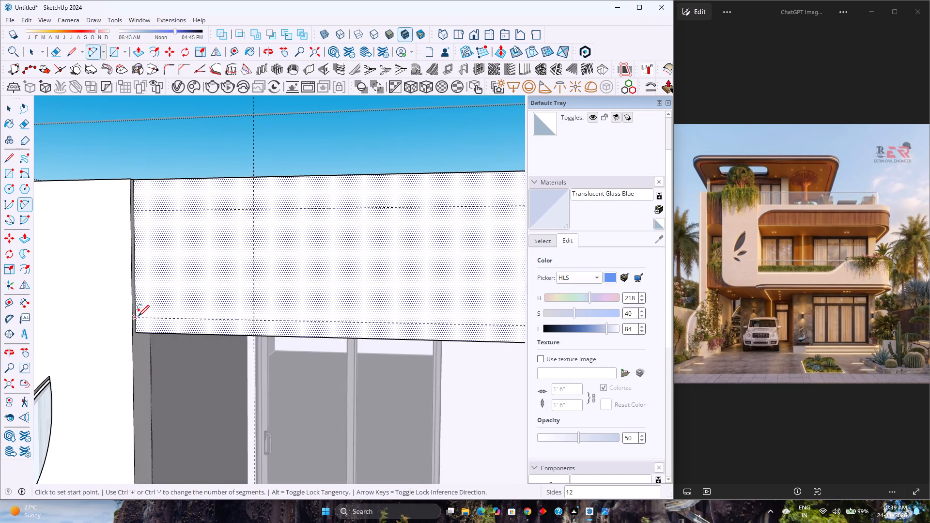
click(138, 316)
double_click(255, 209)
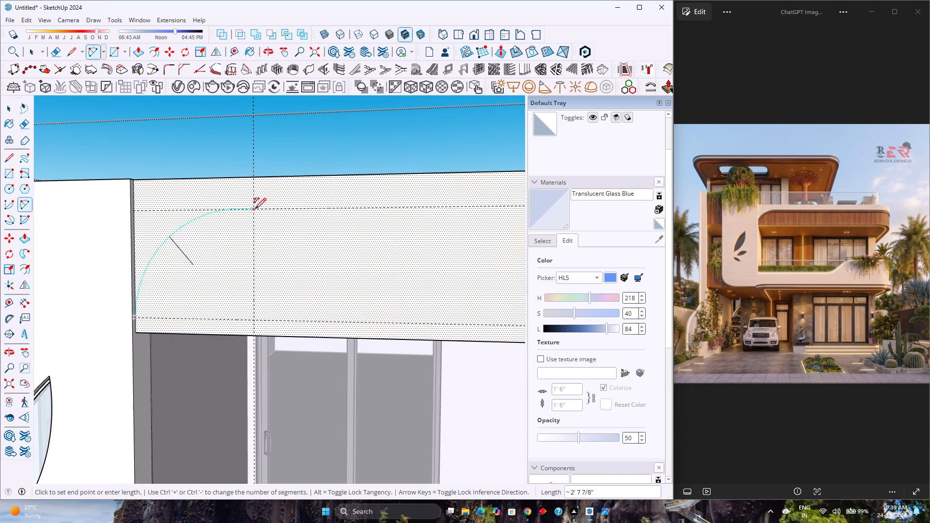
scroll(254, 212, up, 2)
middle_drag(254, 212, 228, 240)
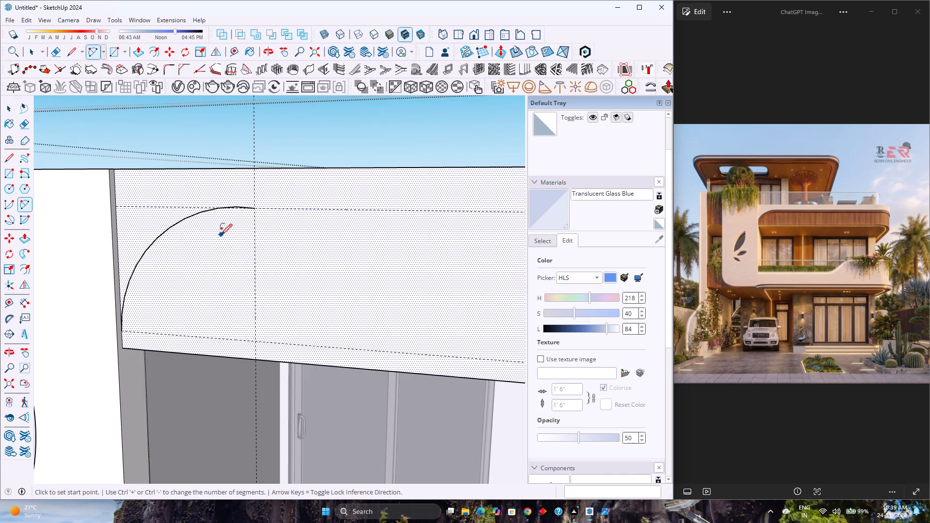
Set the corner arc's radius to 2'.
key(space)
click(223, 207)
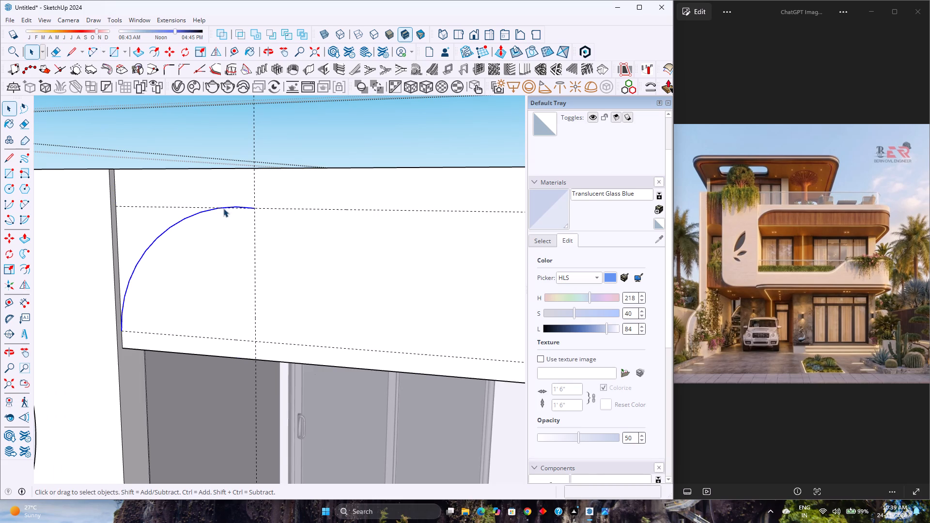
scroll(583, 154, up, 5)
drag(641, 167, 616, 166)
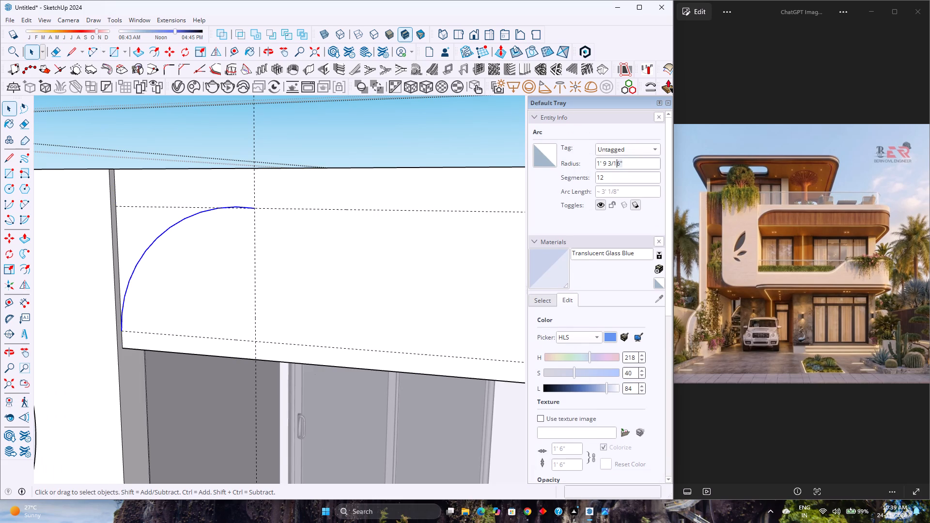
drag(616, 166, 579, 169)
text(2')
key(Return)
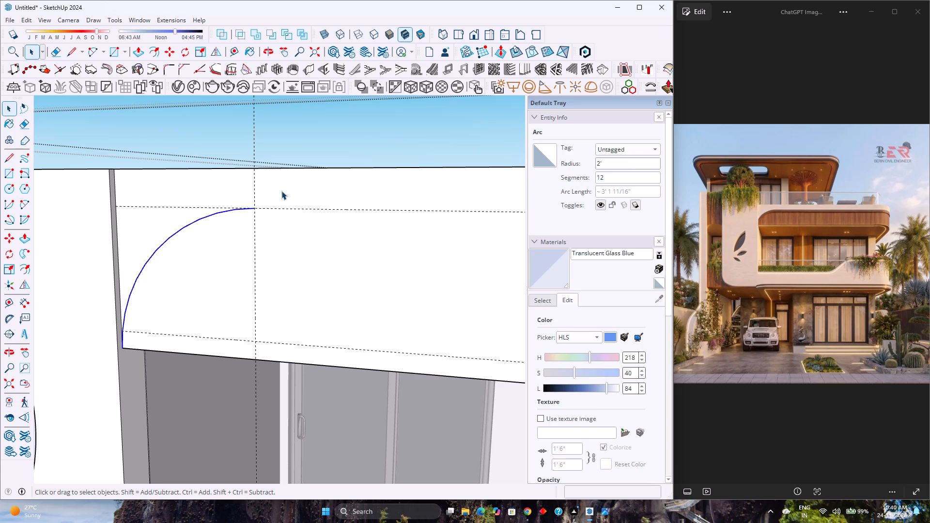
Set the corner arc's segment count to 120.
scroll(229, 213, down, 9)
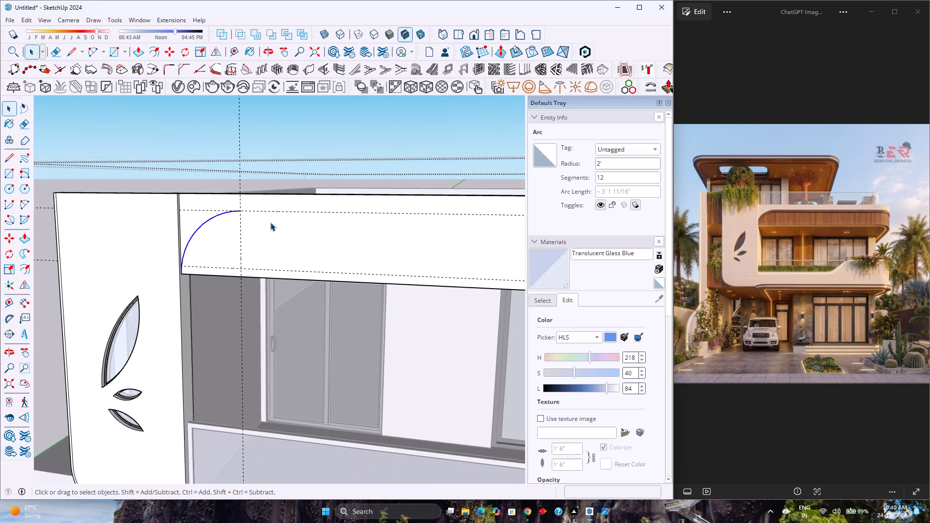
middle_drag(292, 225, 156, 245)
scroll(155, 242, down, 7)
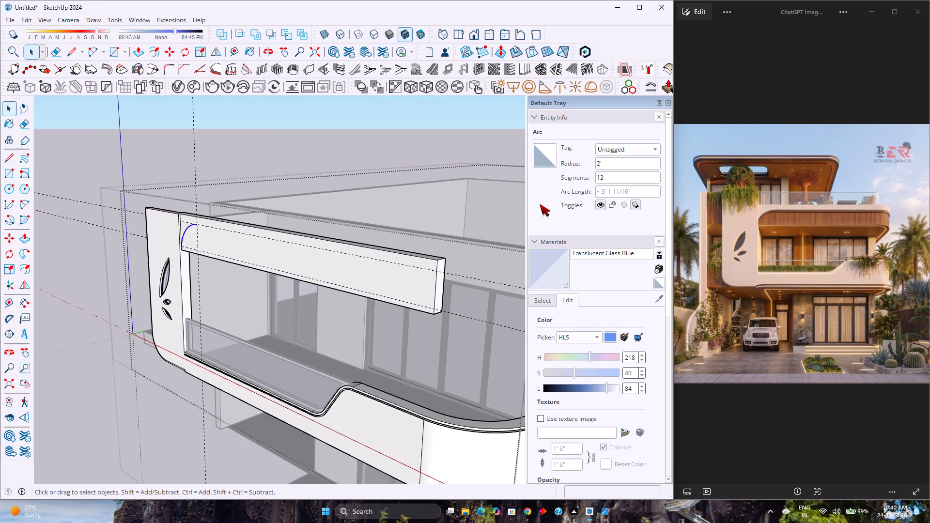
click(610, 181)
key(0)
key(Return)
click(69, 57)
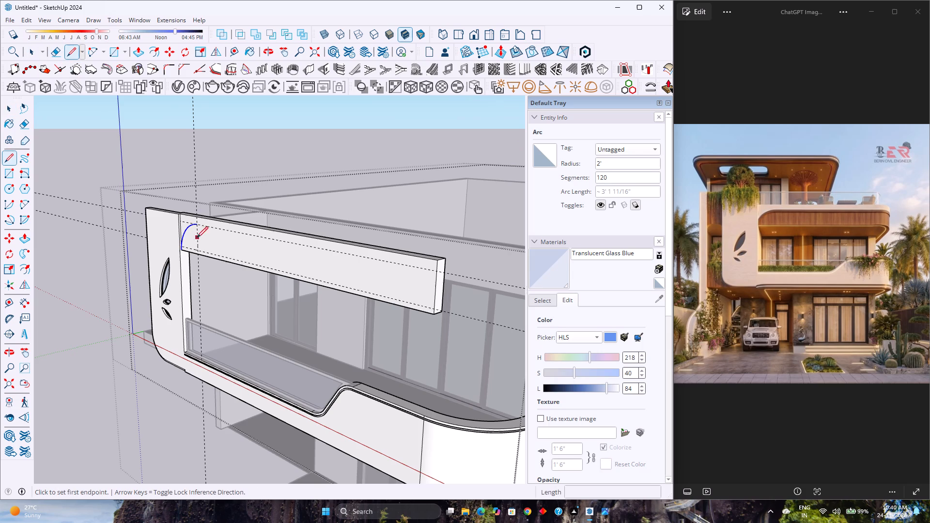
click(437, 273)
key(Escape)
Draw a line on the beam face along the upper guide, from the corner arc's upper end to the beam's end edge.
scroll(311, 276, up, 3)
shift+middle_drag(310, 276, 199, 356)
scroll(194, 346, down, 1)
scroll(82, 291, up, 4)
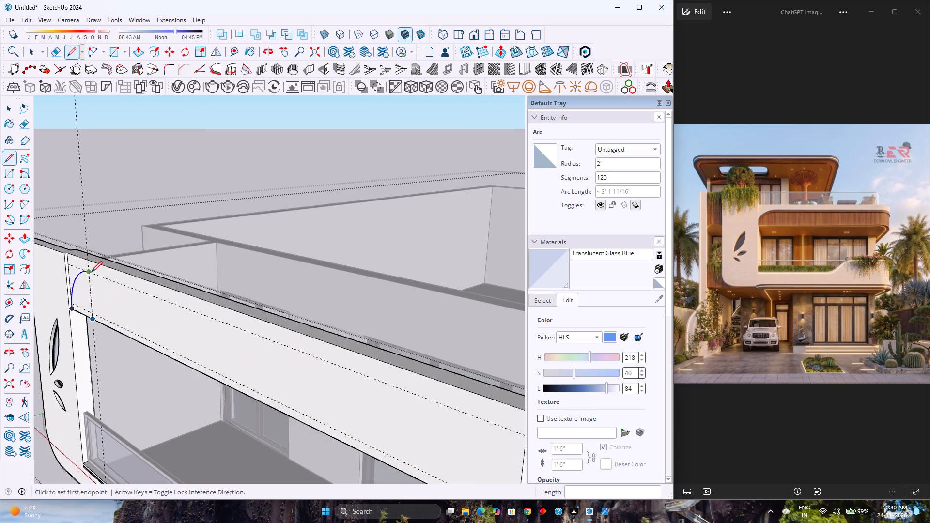
scroll(91, 272, up, 2)
click(89, 272)
scroll(132, 315, down, 9)
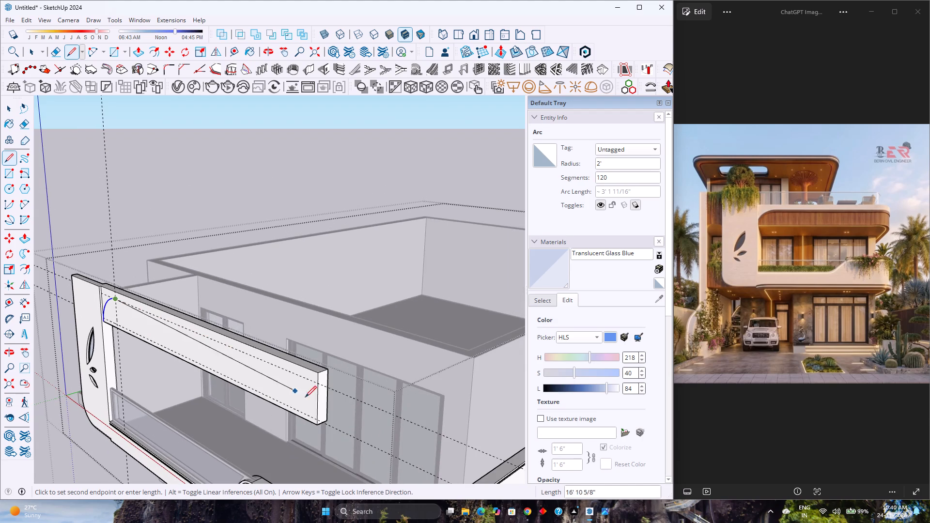
click(320, 381)
scroll(293, 373, down, 7)
key(Escape)
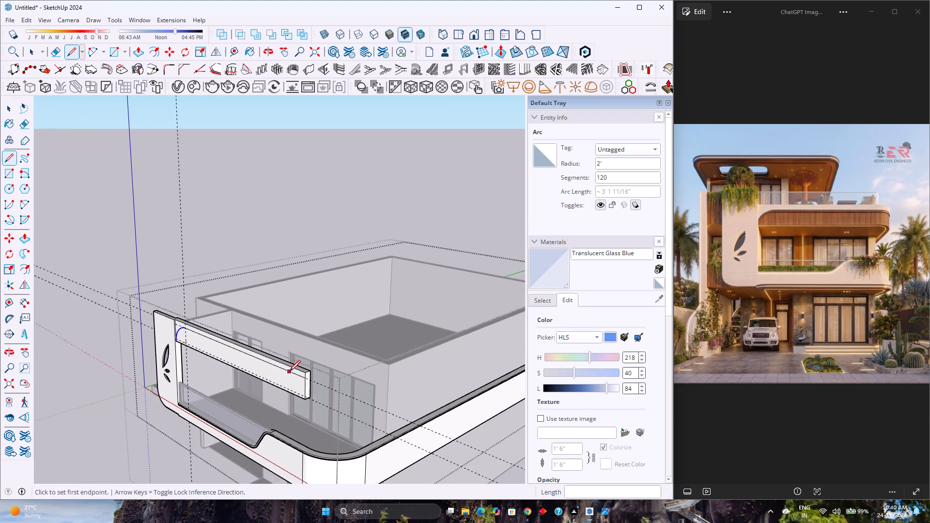
scroll(280, 375, up, 5)
key(space)
scroll(279, 375, up, 3)
key(Escape)
Extend the beam's end face with Push/Pull by about 3' 11" out to the side parapet's face.
scroll(267, 373, up, 3)
middle_drag(266, 373, 283, 369)
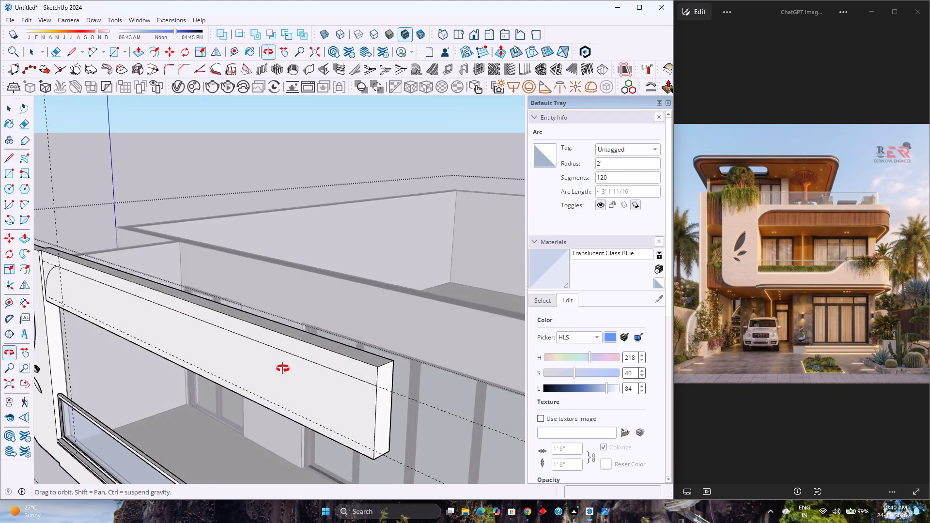
middle_drag(283, 369, 369, 354)
scroll(282, 354, down, 13)
middle_drag(311, 407, 242, 431)
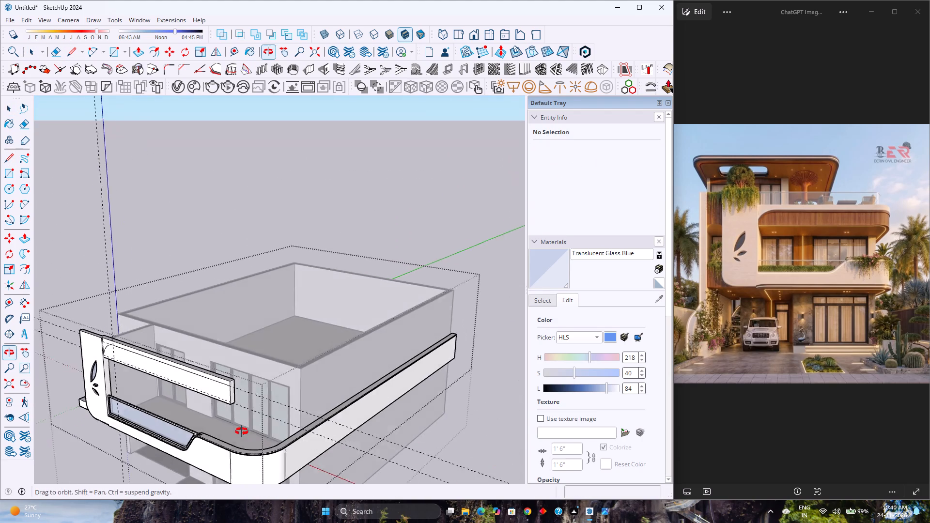
middle_drag(242, 431, 241, 431)
scroll(225, 394, down, 4)
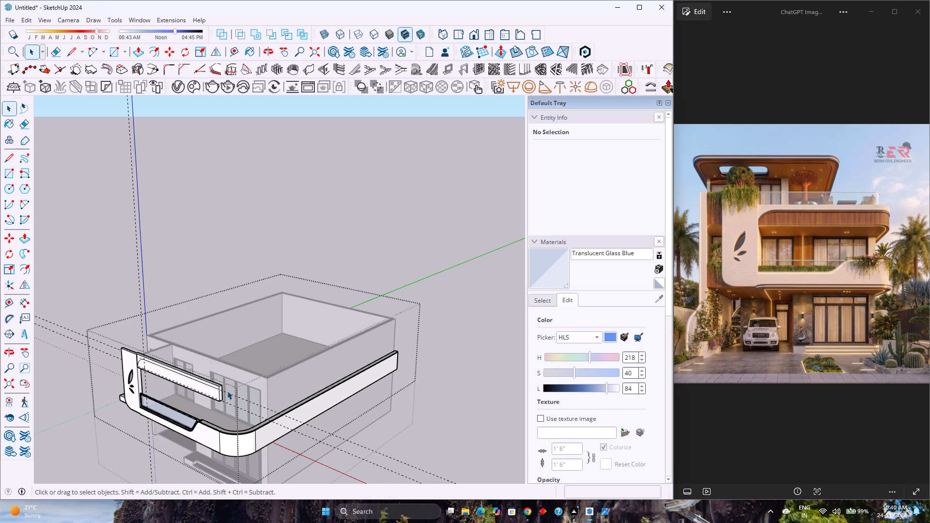
scroll(227, 391, up, 7)
click(210, 400)
scroll(210, 400, up, 4)
double_click(210, 400)
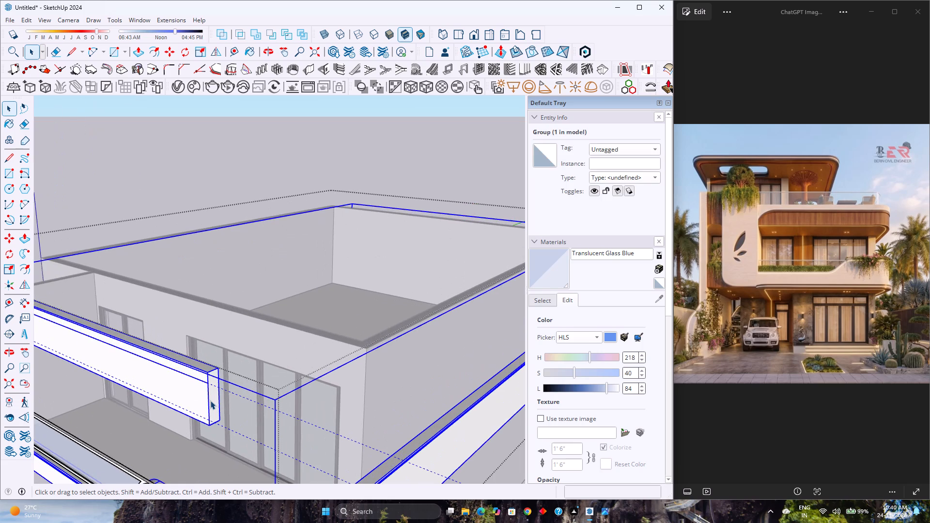
click(210, 400)
scroll(210, 400, up, 4)
click(210, 400)
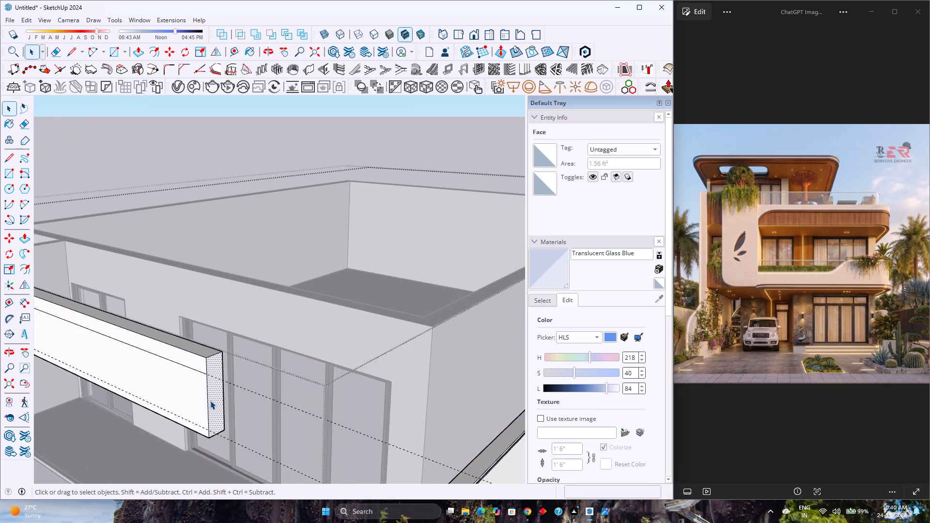
key(p)
click(214, 402)
scroll(232, 420, down, 6)
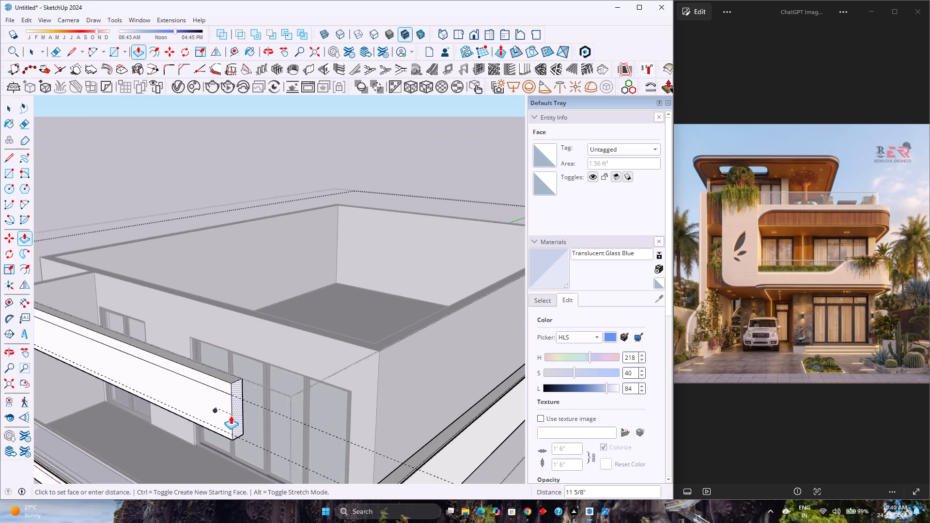
scroll(231, 415, down, 11)
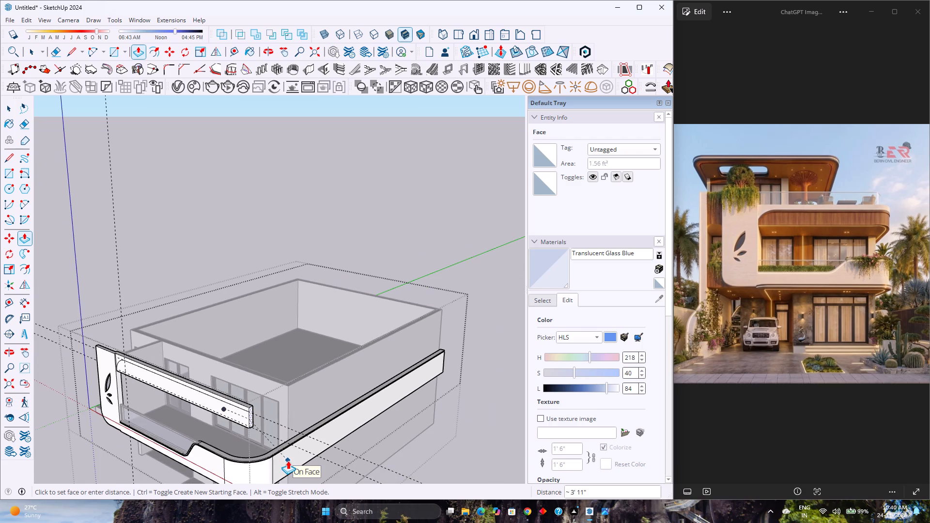
click(289, 461)
Copy the vertical edge at the beam's extended end 9" inward along the beam's back face.
middle_drag(284, 441, 277, 442)
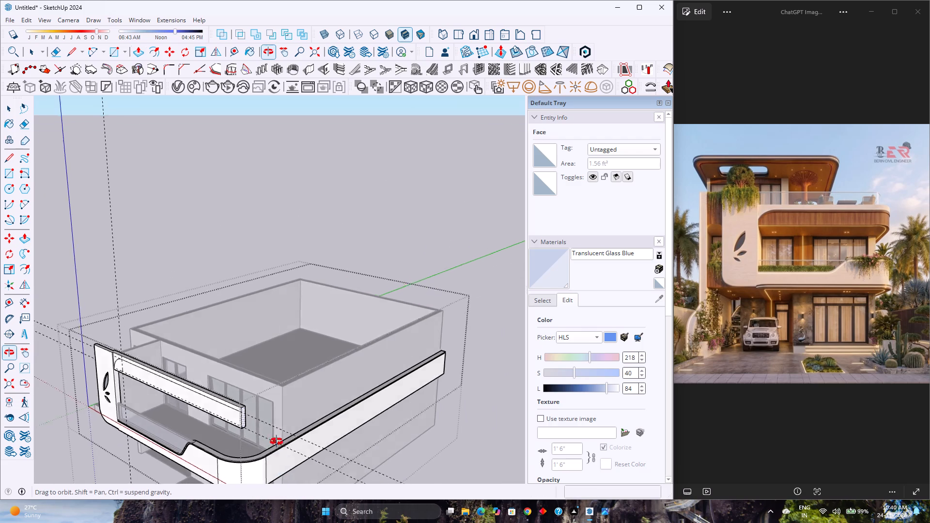
middle_drag(277, 442, 101, 474)
scroll(123, 408, up, 3)
shift+middle_drag(123, 408, 268, 416)
middle_drag(261, 417, 33, 441)
shift+middle_drag(63, 408, 112, 354)
key(space)
scroll(116, 342, up, 11)
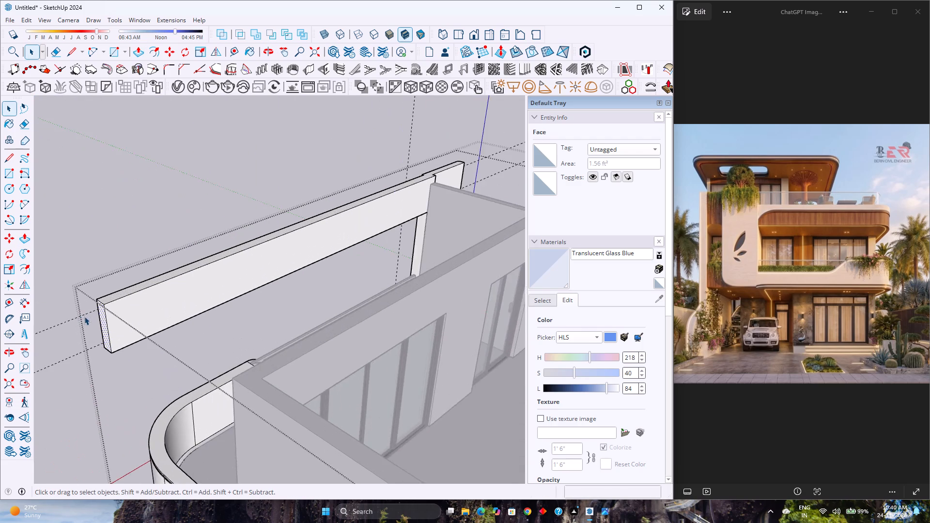
scroll(84, 316, up, 2)
click(114, 349)
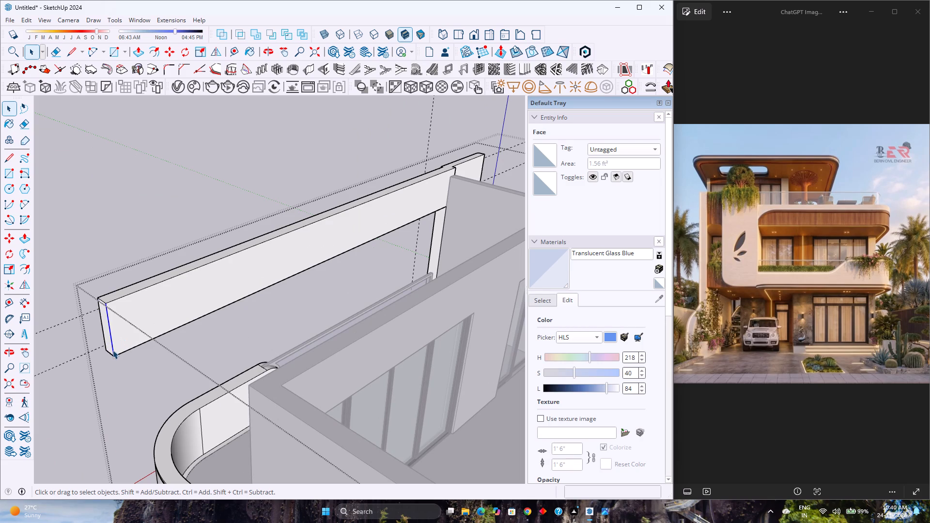
key(m)
click(106, 304)
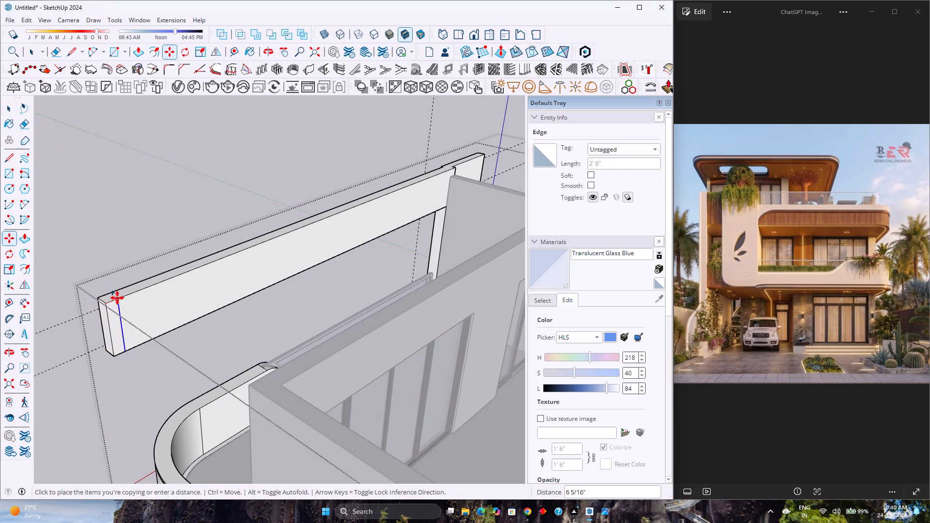
key(9)
key(Return)
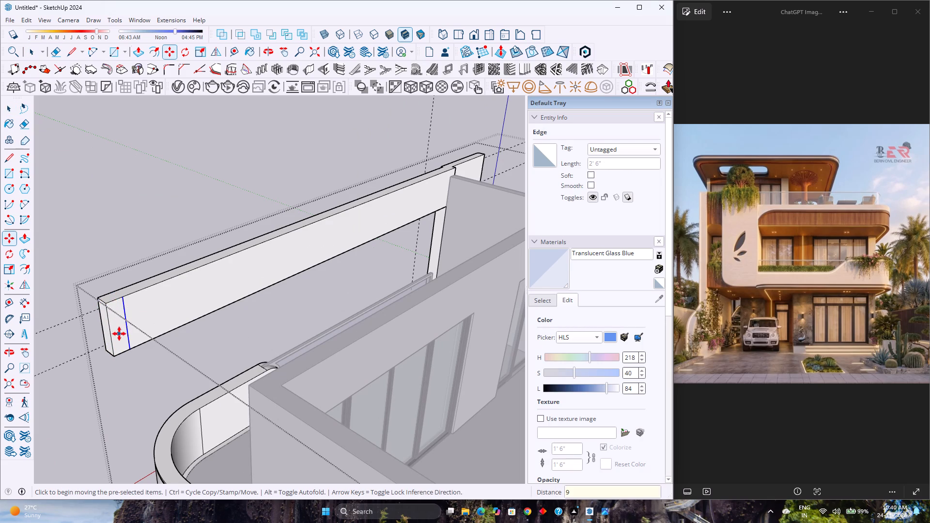
Extrude the 9" strip on the beam's back face 47' 3" along the side of the house.
key(p)
click(118, 328)
scroll(150, 364, down, 14)
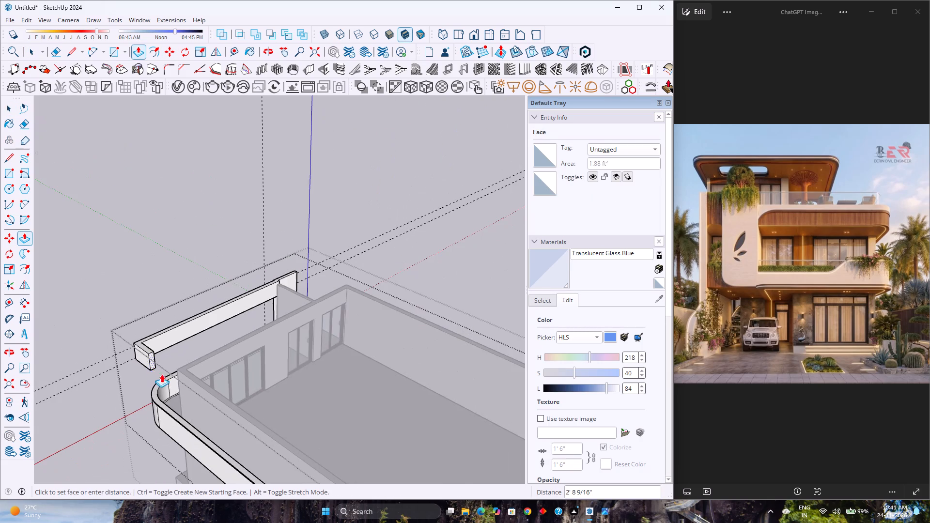
scroll(174, 383, down, 9)
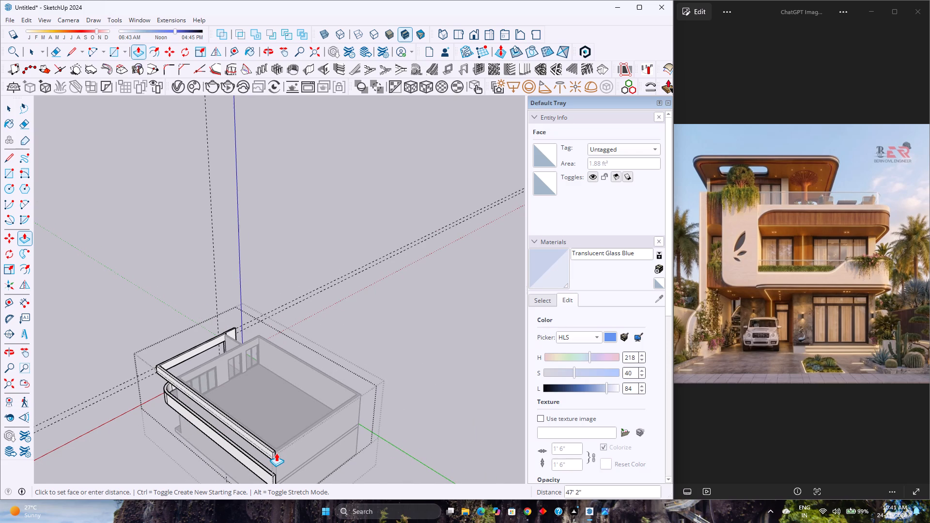
scroll(276, 453, up, 3)
click(300, 441)
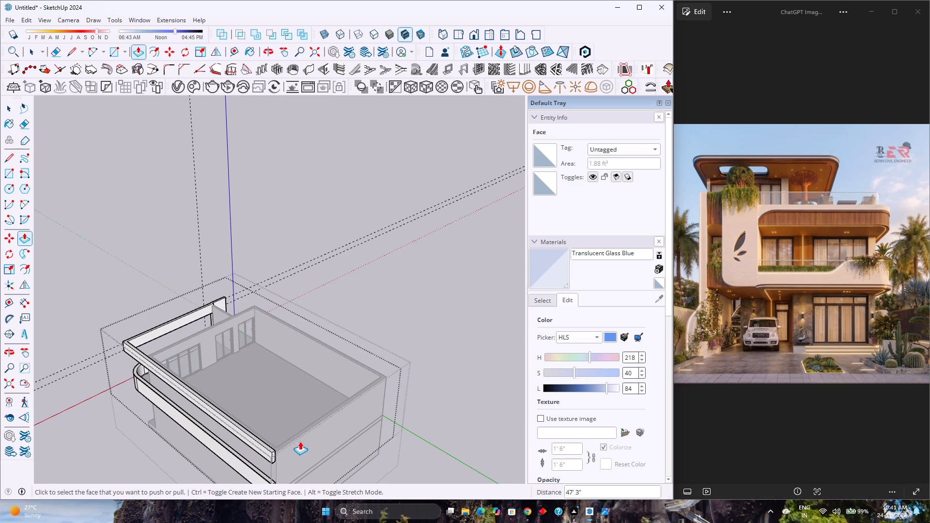
Examine how the new beam corner lines up with the rounded parapet corner below, selecting the parapet's top face.
scroll(275, 438, down, 2)
scroll(130, 351, up, 14)
middle_drag(164, 367, 309, 315)
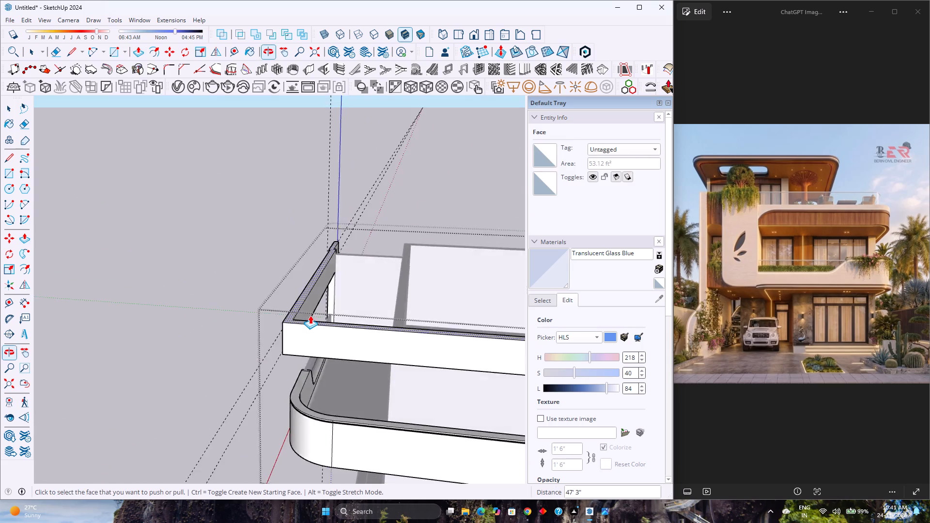
scroll(310, 315, down, 3)
scroll(316, 368, up, 6)
middle_drag(319, 372, 301, 405)
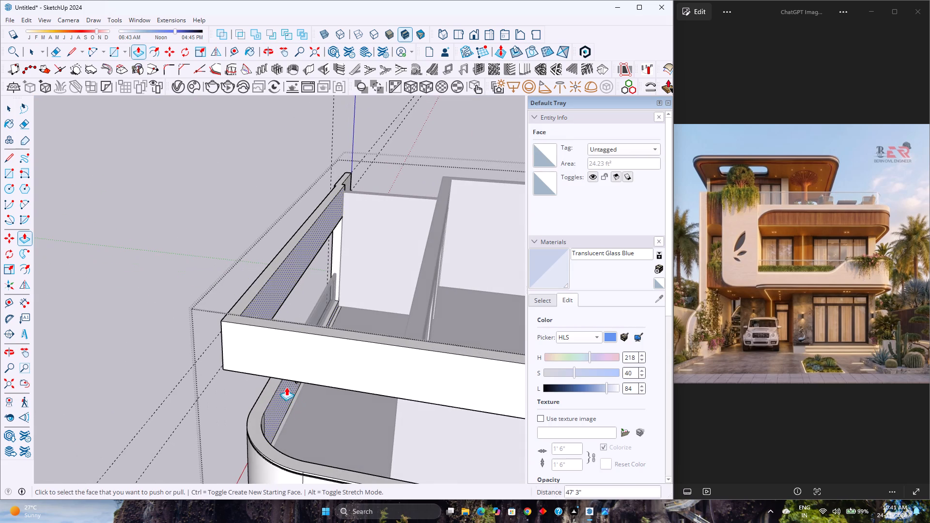
key(space)
scroll(243, 454, up, 4)
click(263, 437)
scroll(265, 435, down, 4)
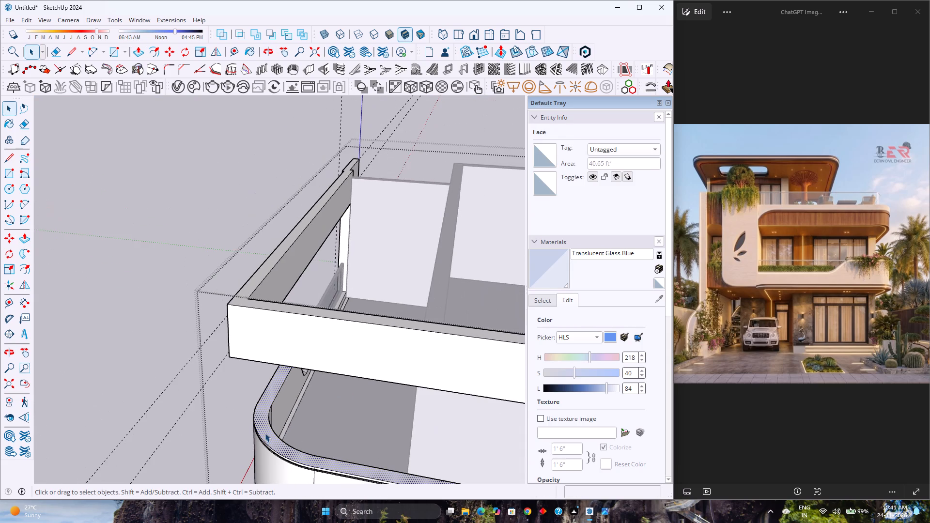
scroll(265, 433, down, 1)
middle_drag(265, 433, 294, 393)
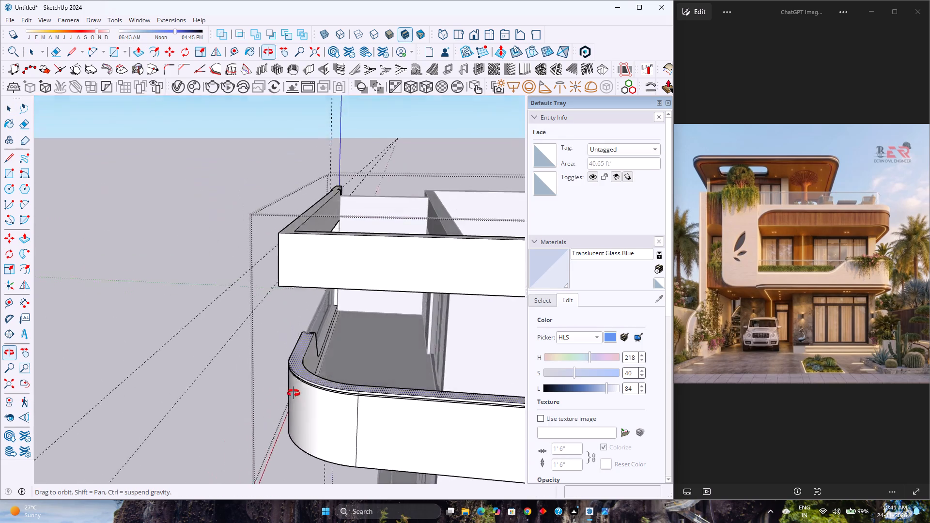
middle_drag(294, 393, 333, 470)
scroll(338, 368, up, 2)
middle_drag(339, 368, 276, 408)
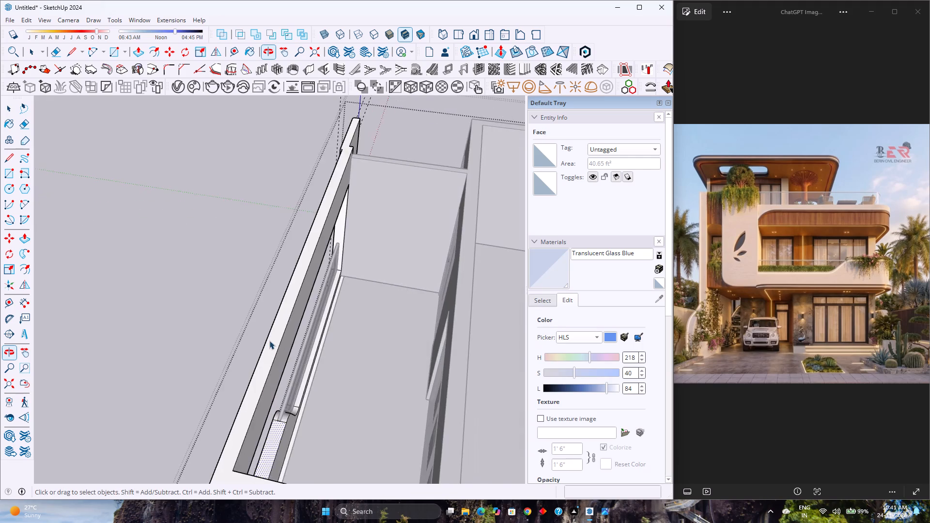
Place two guides on the beam's top face, each 2' inward from one outer edge of the square corner.
scroll(269, 340, down, 3)
shift+middle_drag(244, 373, 294, 297)
scroll(305, 350, up, 5)
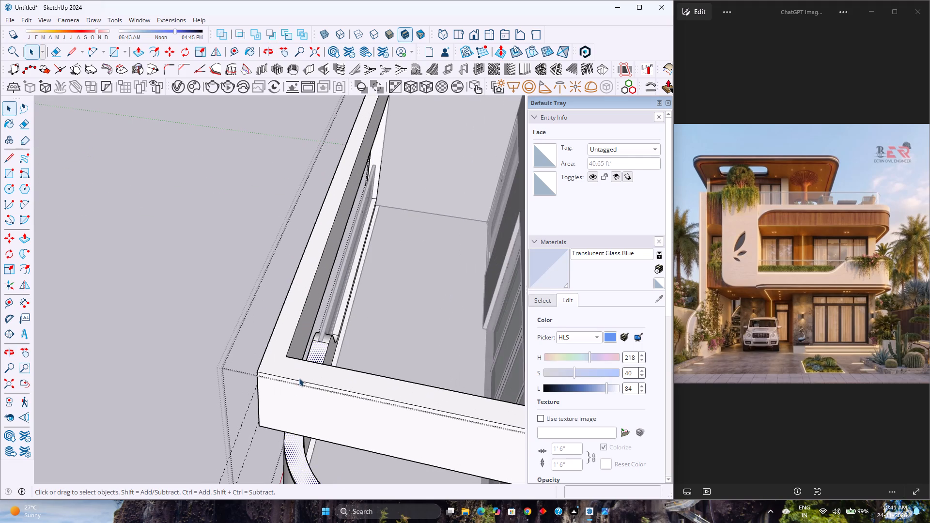
click(234, 50)
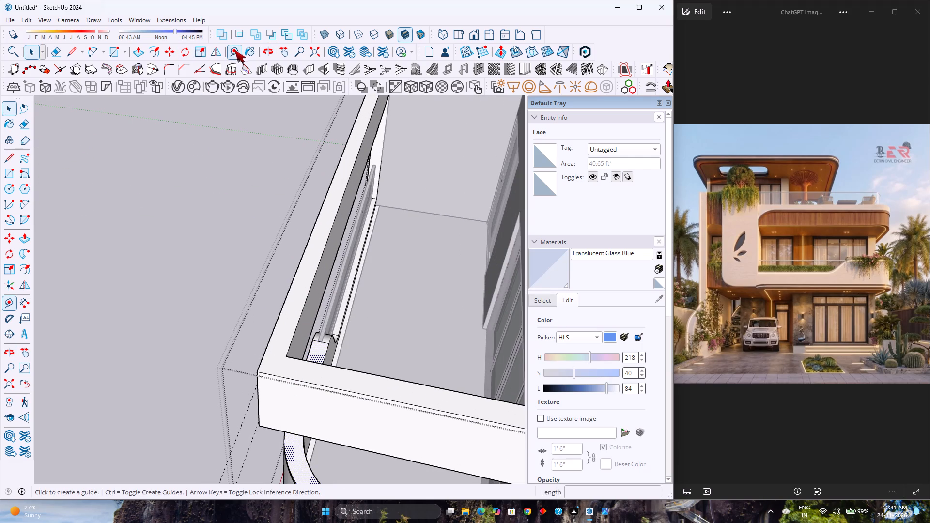
click(356, 395)
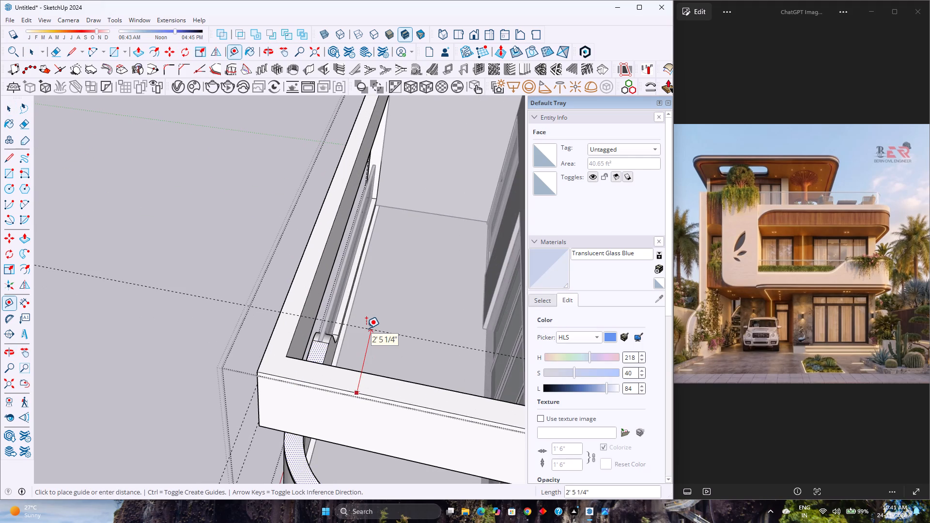
key(Right)
text(2')
key(Return)
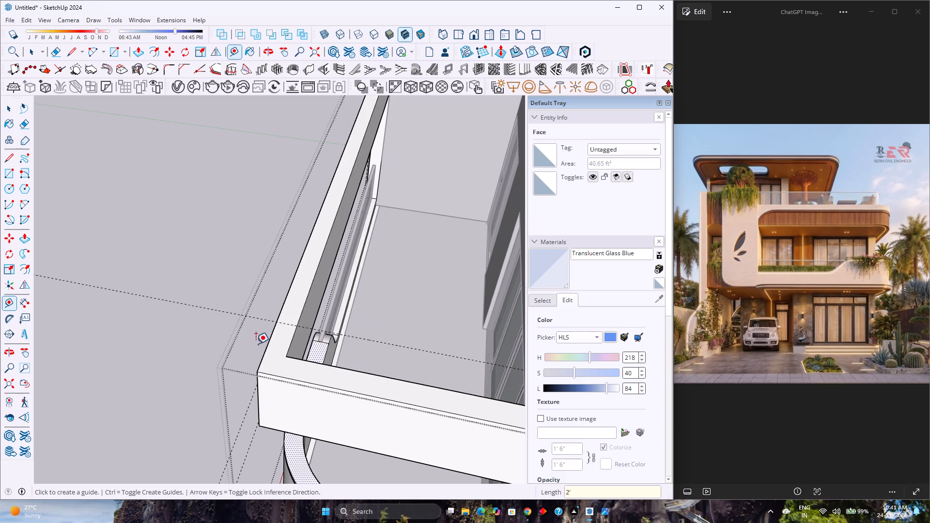
click(271, 341)
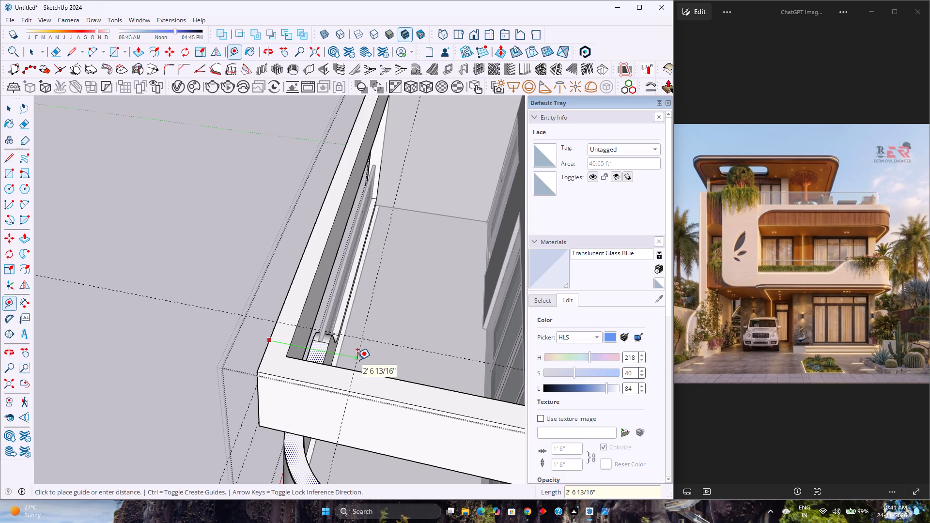
text(2')
key(Return)
Draw a tangent corner arc with a 2' radius on the beam's top face between the guides' intersections with the outer edges.
middle_drag(305, 373, 285, 437)
scroll(261, 389, down, 3)
scroll(276, 375, up, 1)
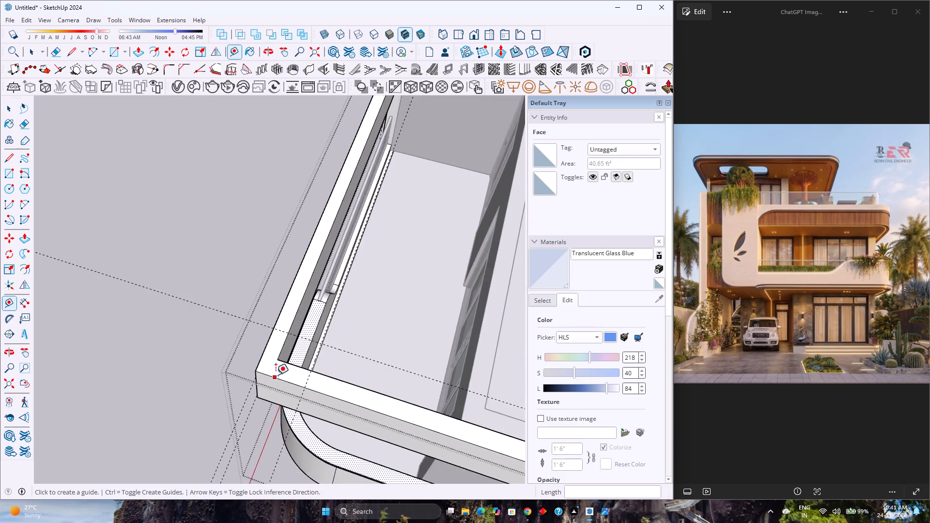
middle_drag(276, 375, 191, 446)
scroll(271, 354, up, 7)
key(a)
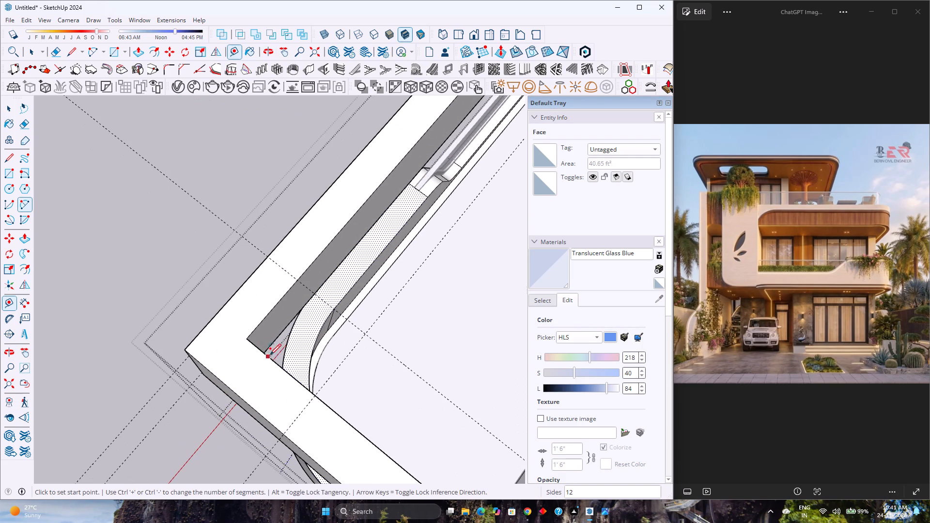
click(284, 432)
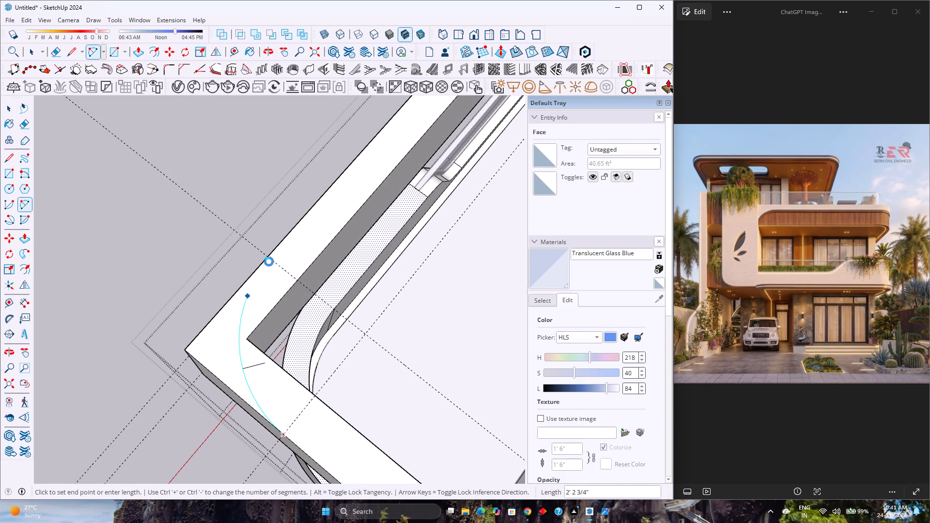
scroll(259, 277, up, 3)
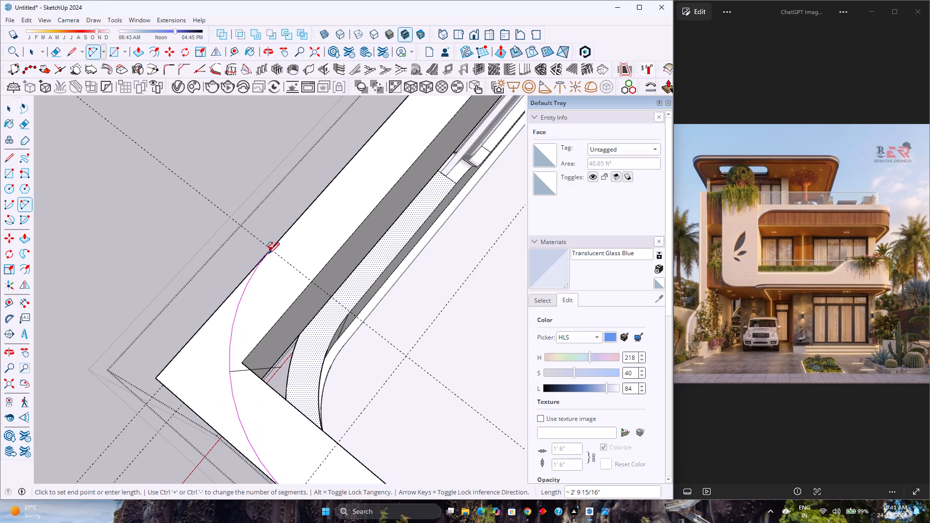
double_click(270, 251)
key(space)
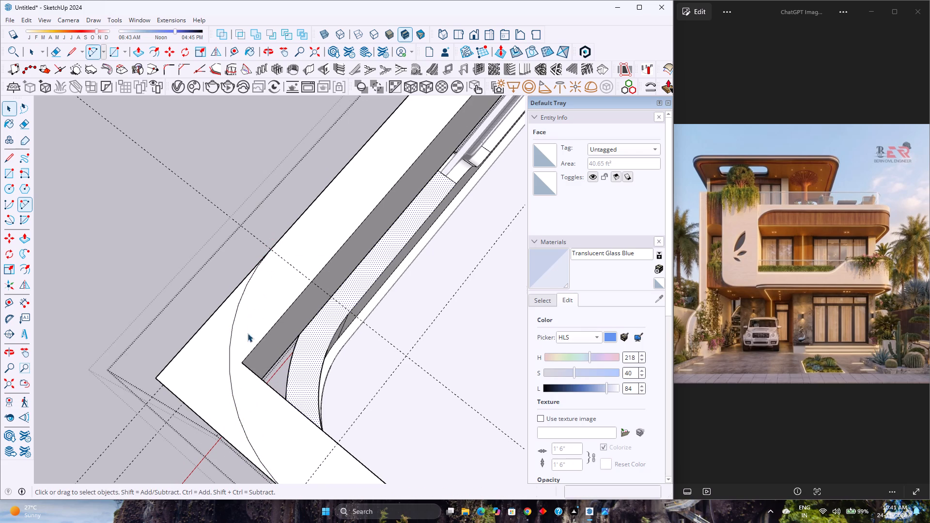
Set the segment count of the arc on the beam's top corner to 120.
click(229, 350)
scroll(272, 360, down, 4)
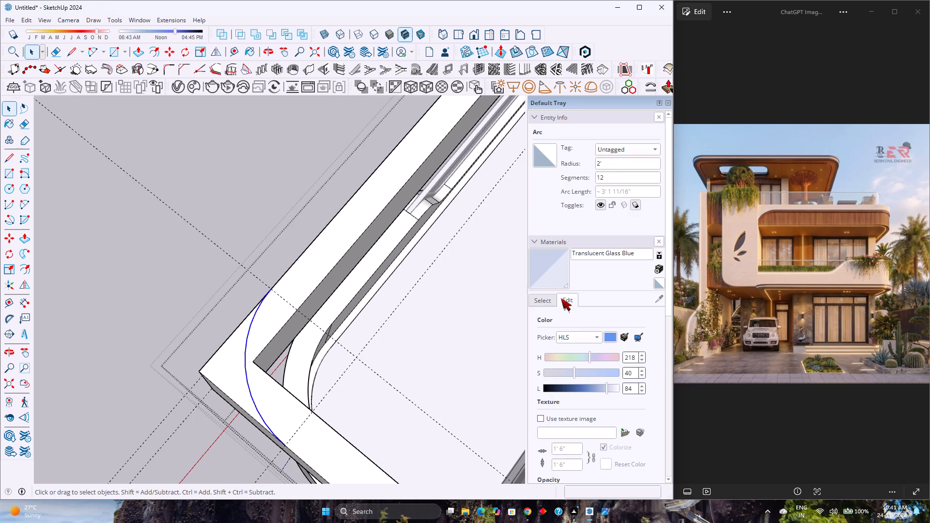
click(621, 179)
key(0)
key(Return)
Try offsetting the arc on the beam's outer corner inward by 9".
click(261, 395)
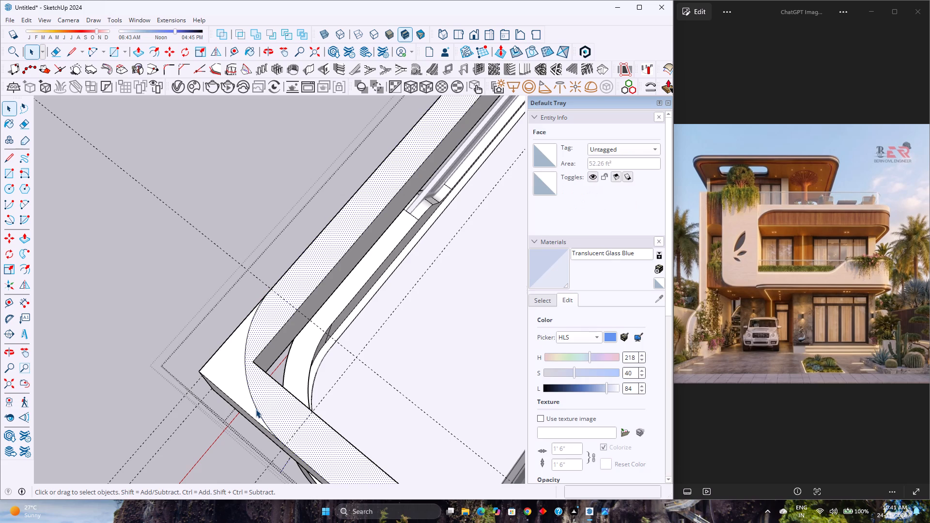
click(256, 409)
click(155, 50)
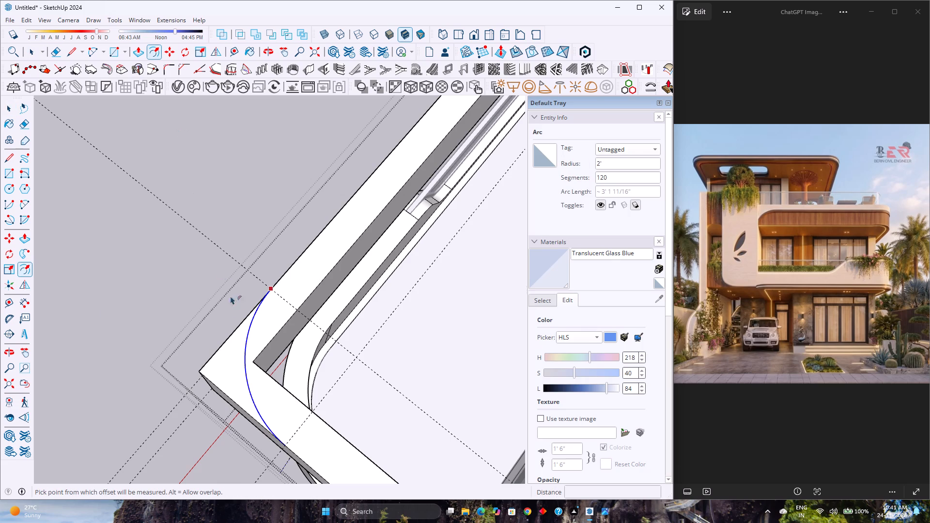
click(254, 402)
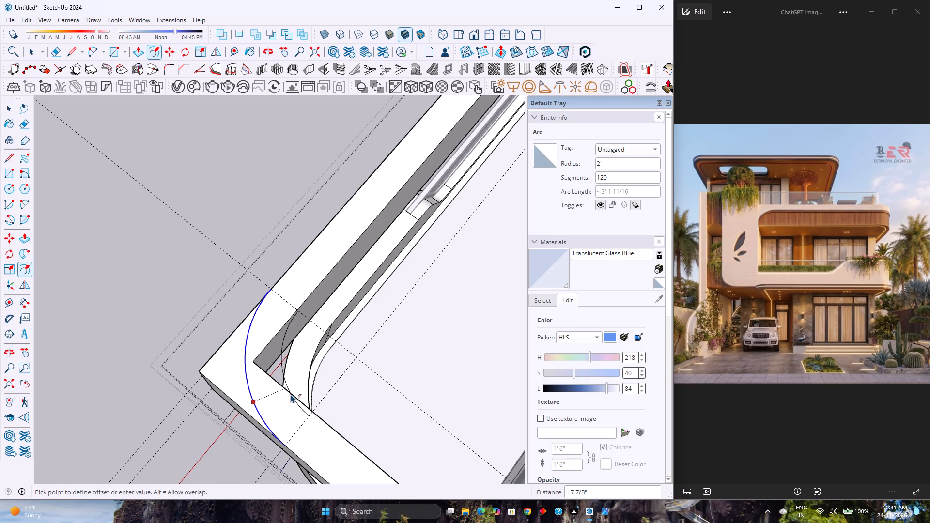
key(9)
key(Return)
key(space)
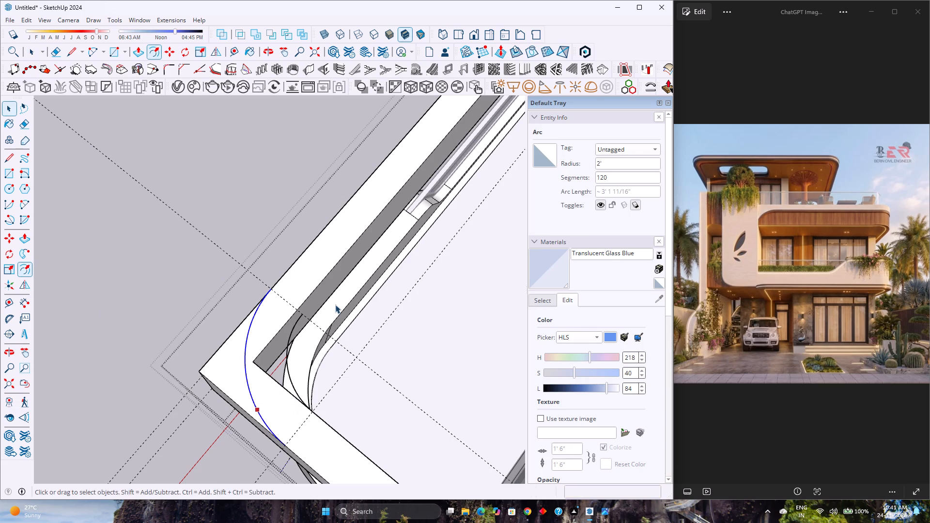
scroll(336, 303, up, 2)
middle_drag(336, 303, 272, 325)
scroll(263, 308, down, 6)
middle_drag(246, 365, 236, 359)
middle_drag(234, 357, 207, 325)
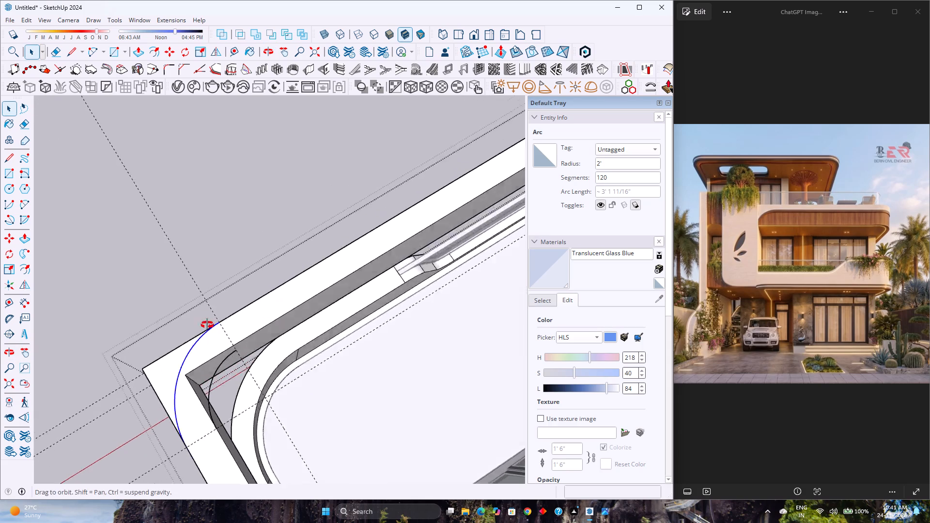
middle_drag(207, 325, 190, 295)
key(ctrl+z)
Draw a tangent arc of about 1' 4 9/16" radius across the beam's inner corner, starting at the guide intersection.
middle_drag(236, 414, 231, 426)
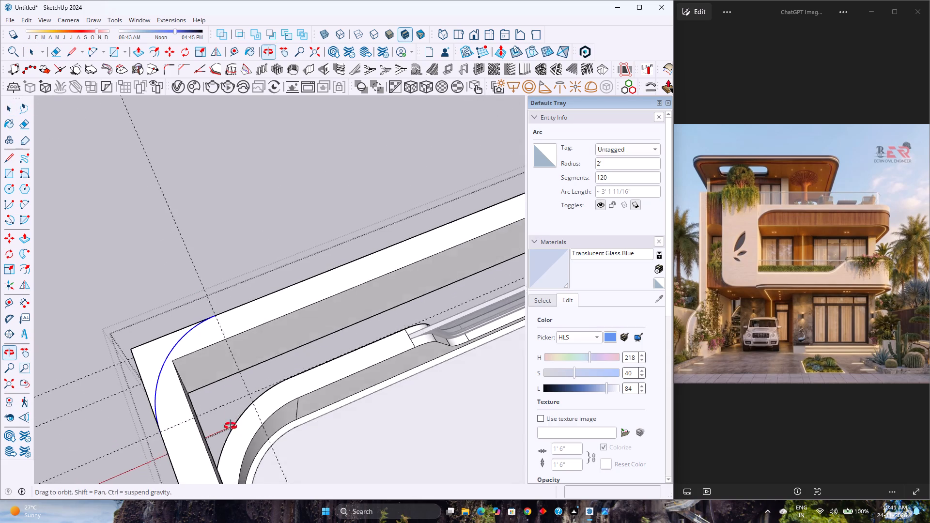
middle_drag(231, 426, 206, 499)
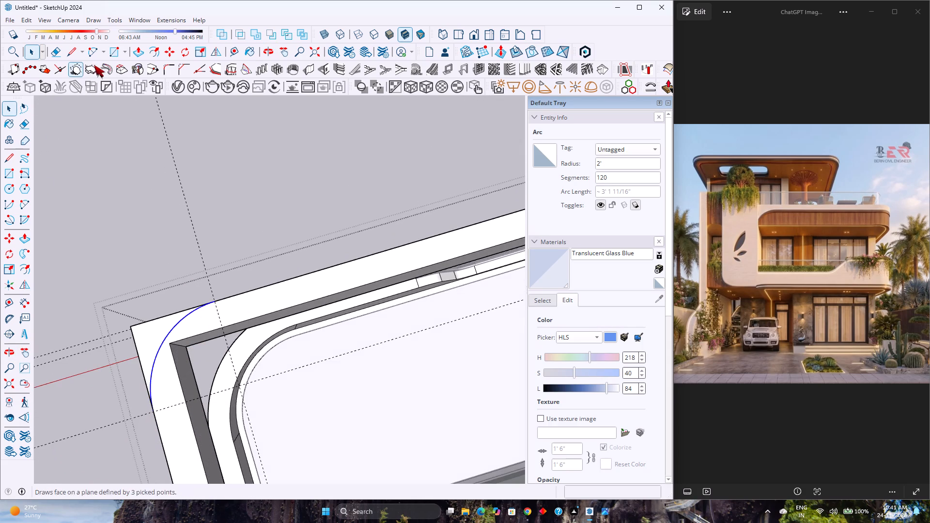
key(a)
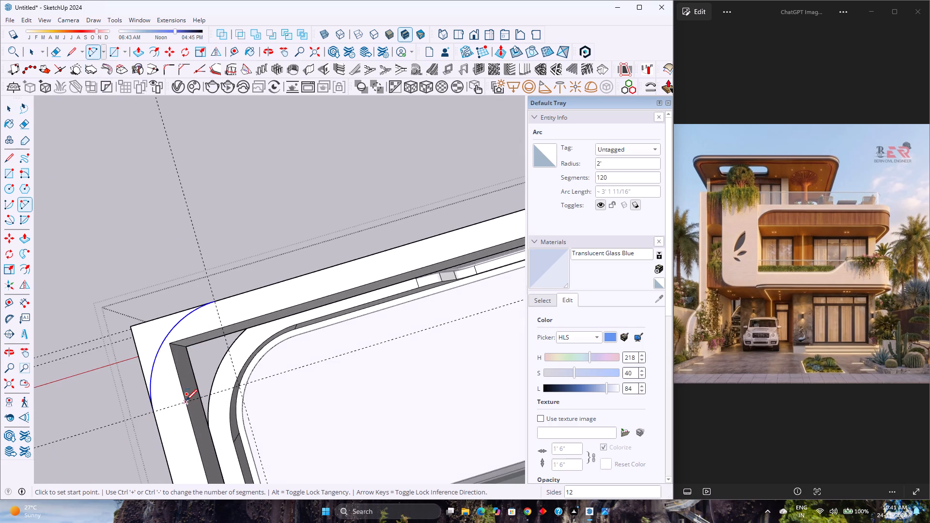
click(186, 400)
double_click(223, 326)
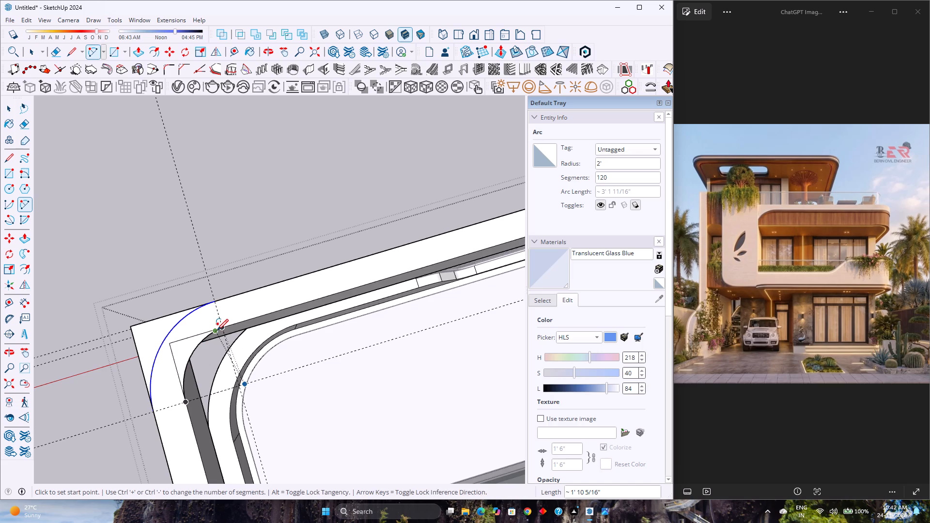
key(space)
Set the segment count of the beam's inner corner arc to 120.
middle_drag(203, 393, 176, 267)
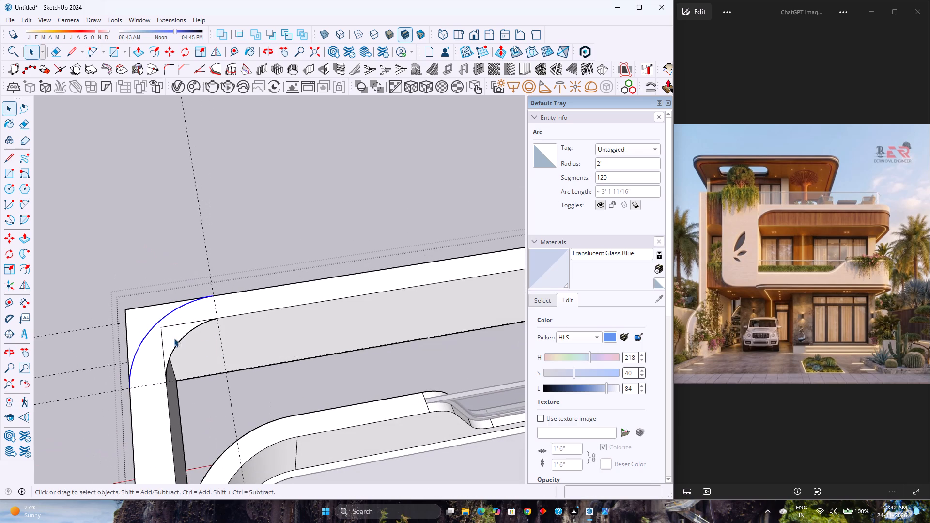
click(181, 339)
double_click(641, 171)
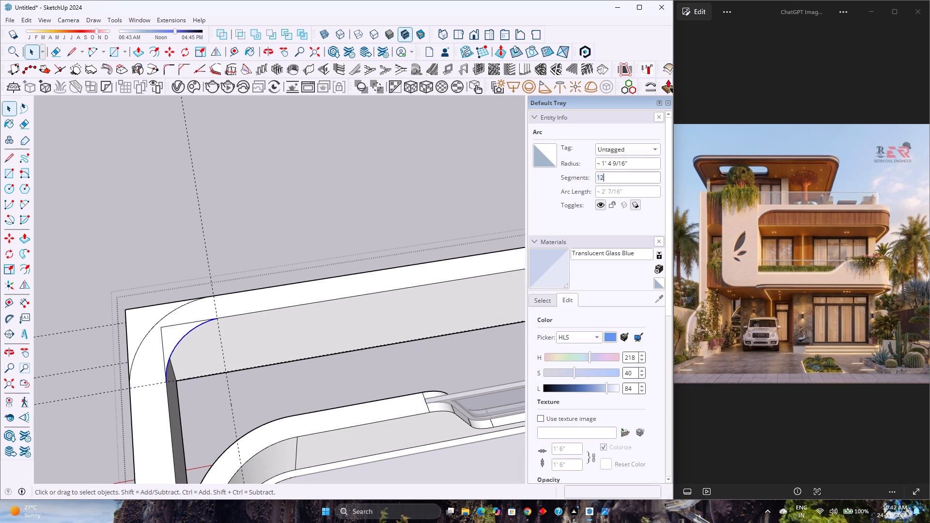
key(1)
key(2)
key(0)
key(Return)
Extrude the small face between the inner arc and the inner corner down 2' 6" to the beam's bottom.
click(176, 334)
key(p)
click(174, 334)
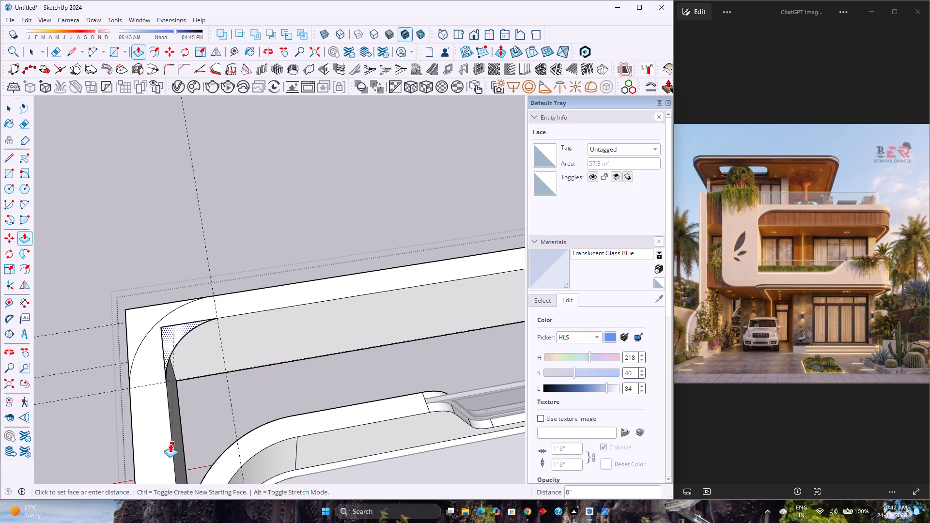
middle_drag(144, 437, 391, 293)
scroll(390, 291, down, 4)
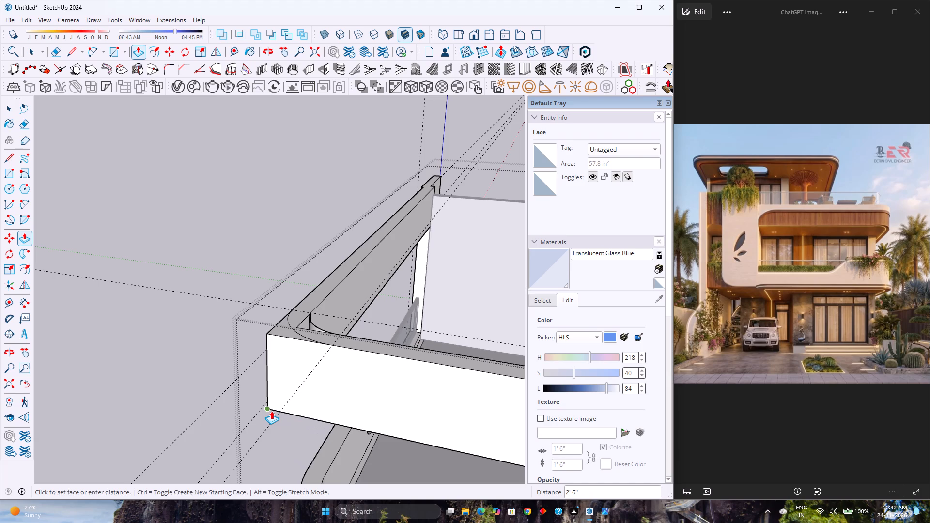
click(271, 411)
Push the leftover square corner outside the 2' arc down through the beam to cut it away.
middle_drag(303, 321, 77, 502)
scroll(256, 353, up, 3)
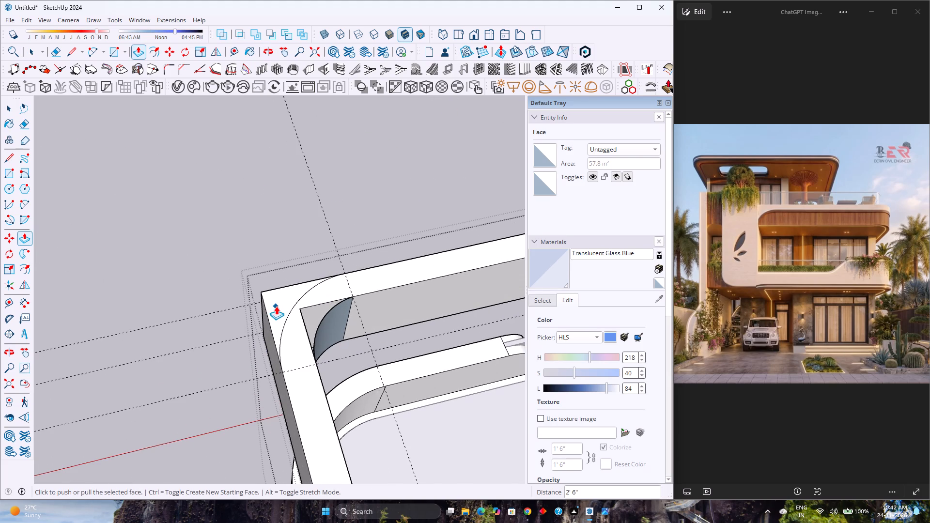
key(Escape)
double_click(275, 305)
middle_drag(213, 385, 303, 338)
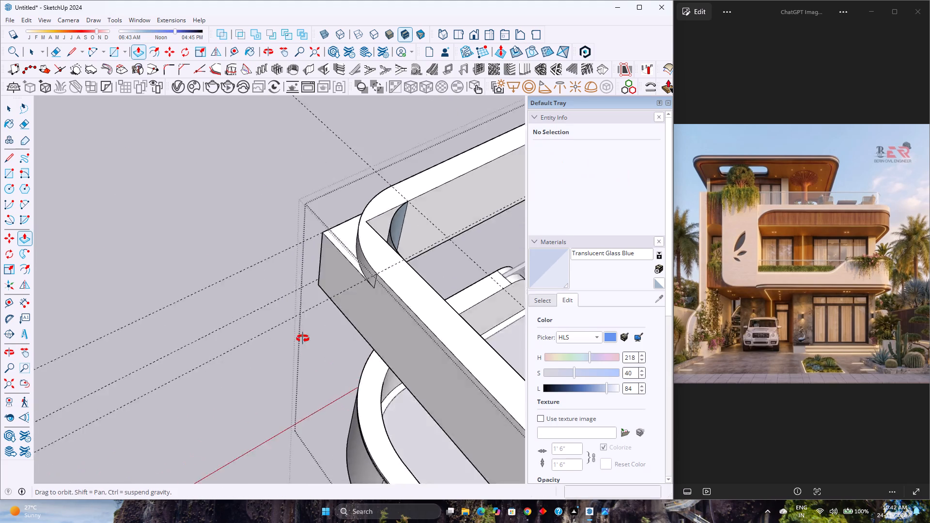
middle_drag(303, 338, 363, 318)
double_click(391, 189)
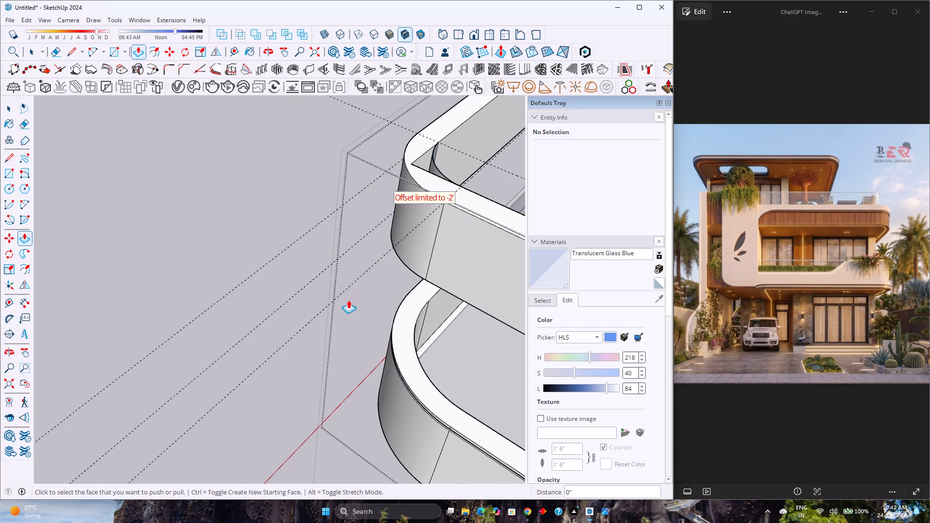
Reverse the faces of the curved surface at the beam's inner corner.
scroll(329, 317, down, 3)
middle_drag(329, 317, 132, 371)
scroll(429, 299, up, 8)
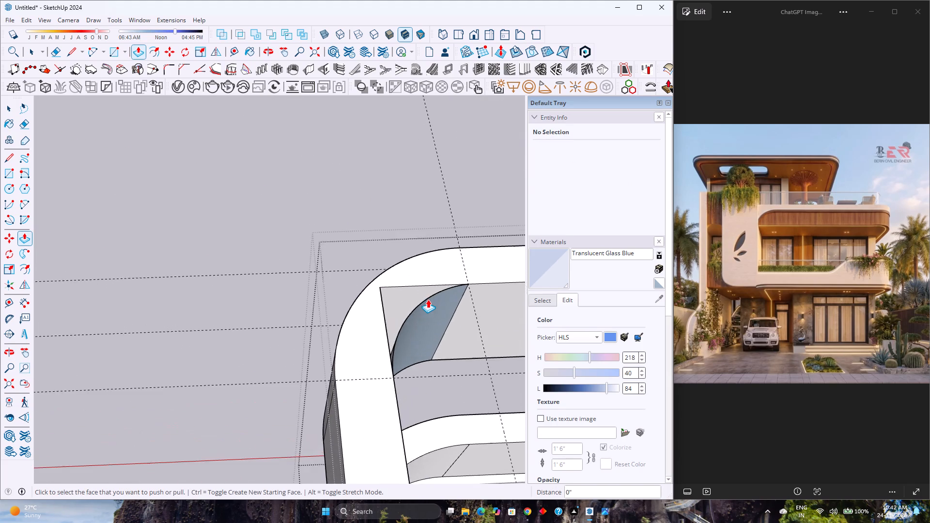
middle_drag(424, 299, 224, 340)
middle_drag(266, 424, 248, 453)
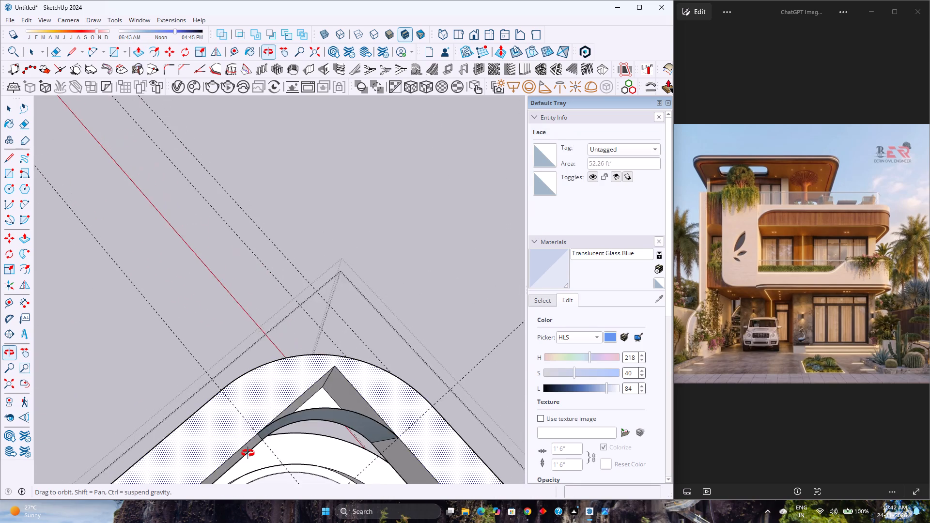
middle_drag(248, 453, 294, 281)
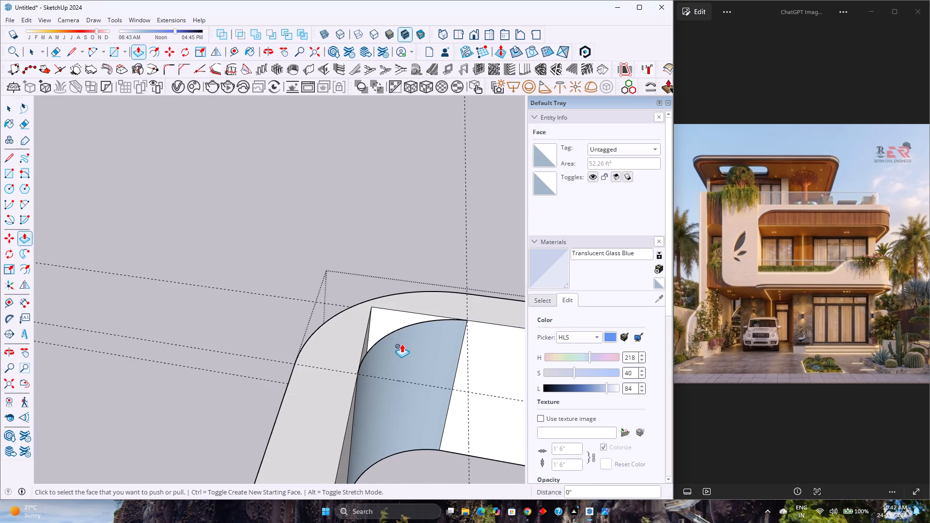
key(space)
scroll(403, 346, up, 3)
click(403, 346)
right_click(403, 346)
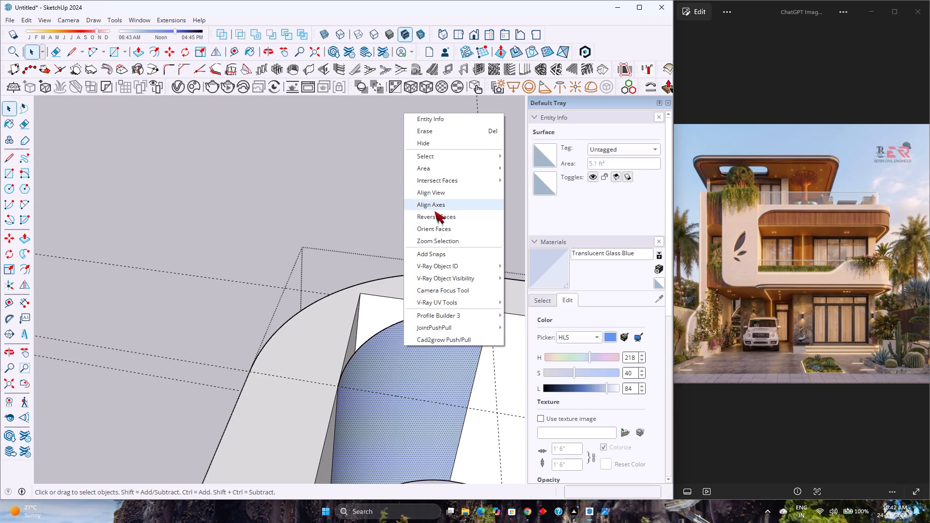
click(438, 220)
Close the top of the inner corner fill with a line and erase its leftover straight edges from the beam's top.
key(l)
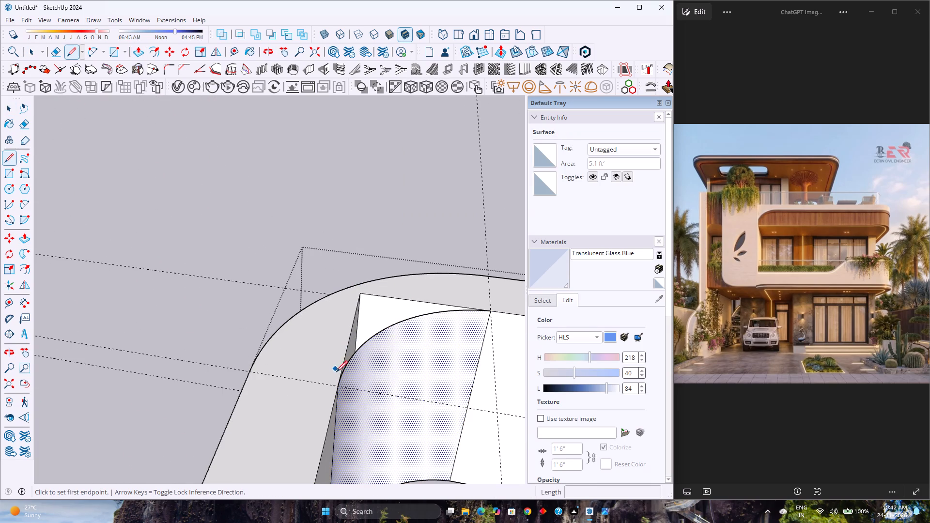
click(338, 388)
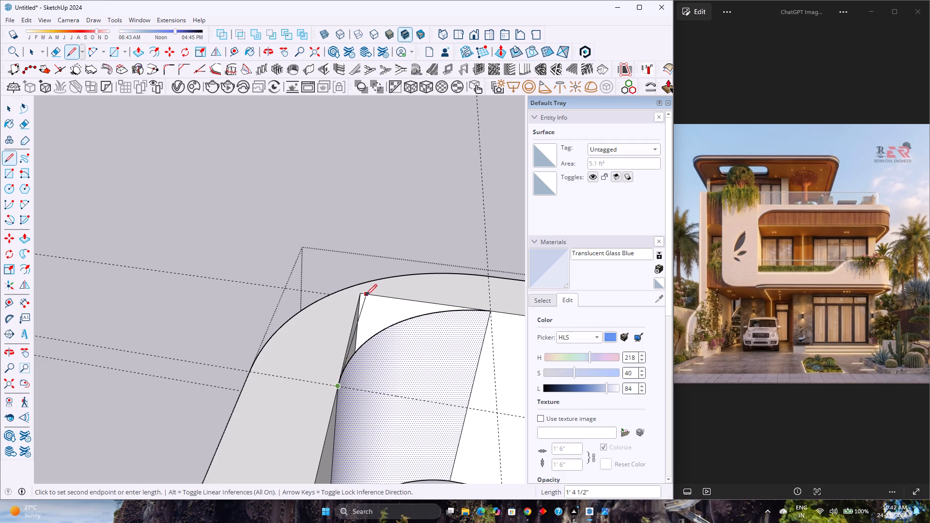
click(363, 294)
key(space)
key(e)
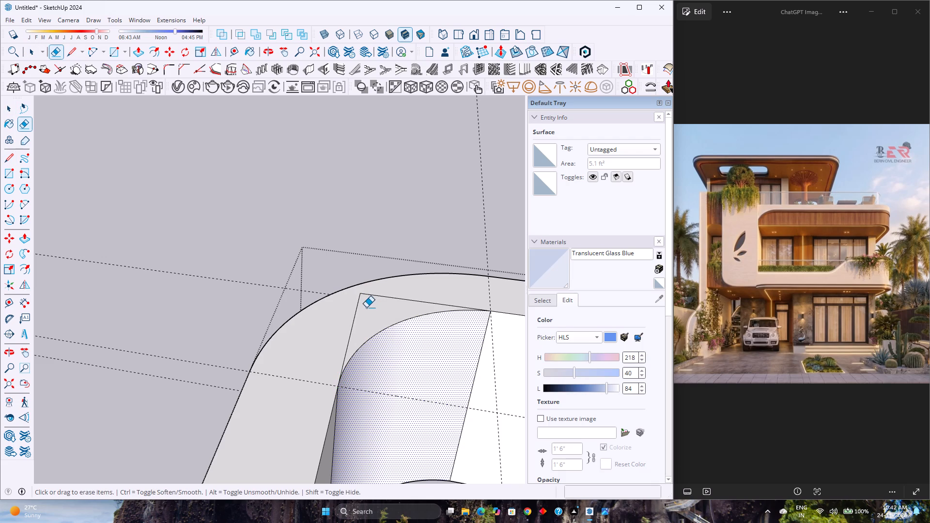
drag(365, 308, 356, 308)
drag(376, 300, 382, 296)
Erase the leftover straight edges of the inner corner fill on the beam's underside.
scroll(380, 302, down, 4)
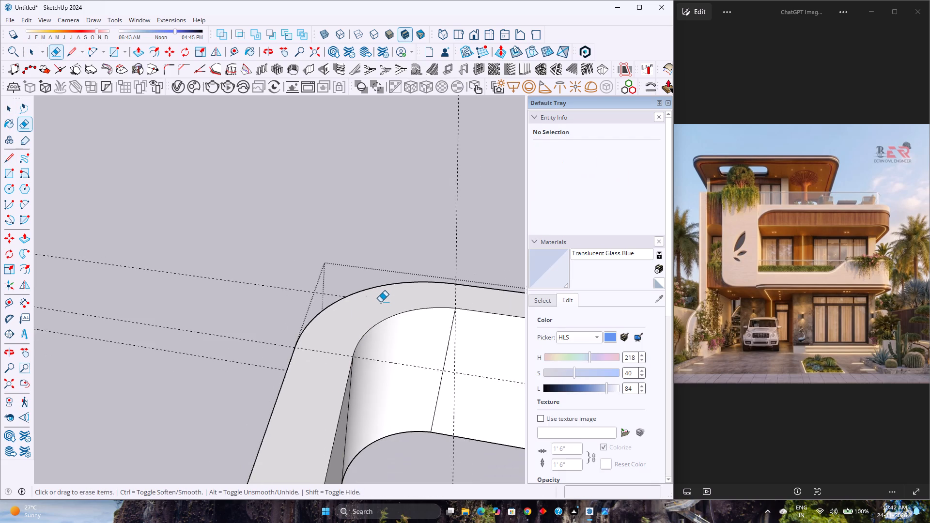
scroll(380, 302, down, 4)
middle_drag(335, 400, 439, 275)
scroll(393, 278, down, 4)
middle_drag(364, 362, 357, 224)
scroll(405, 337, up, 2)
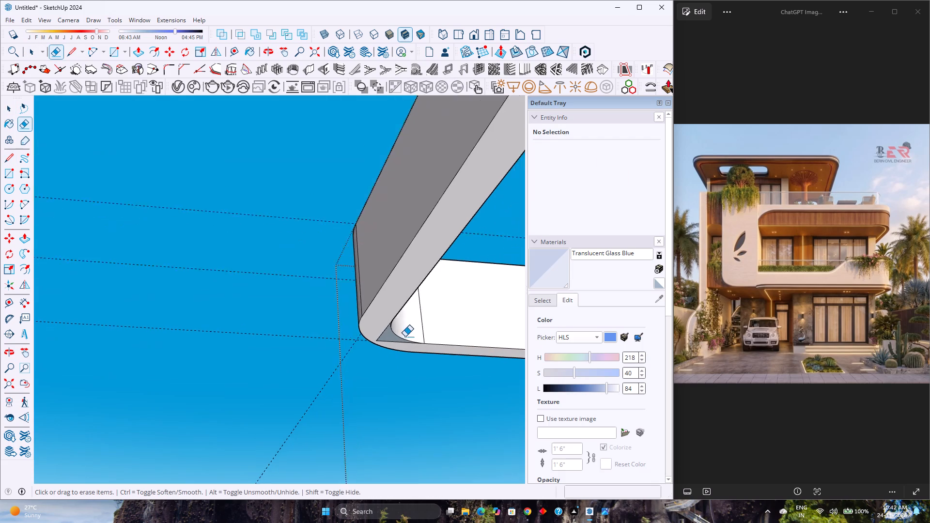
scroll(405, 337, up, 9)
click(389, 323)
drag(389, 320, 389, 325)
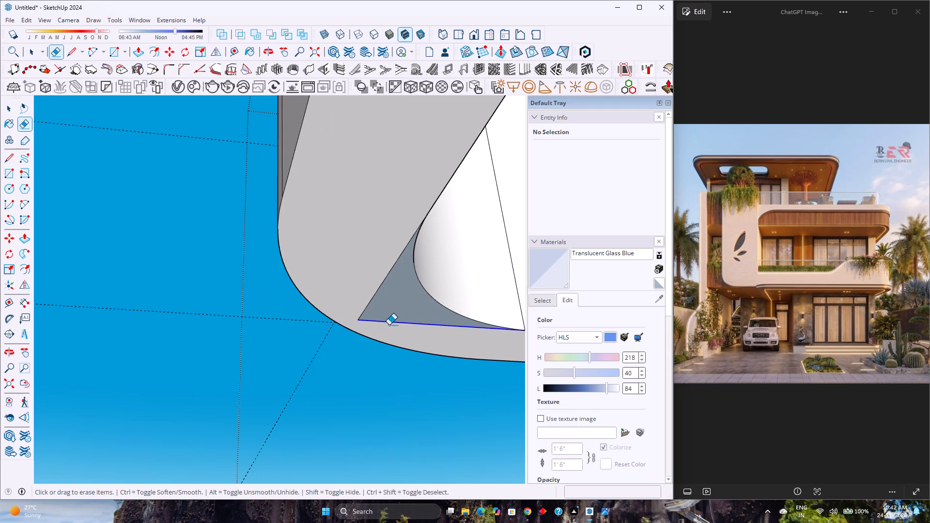
drag(377, 306, 364, 291)
scroll(379, 275, down, 3)
key(space)
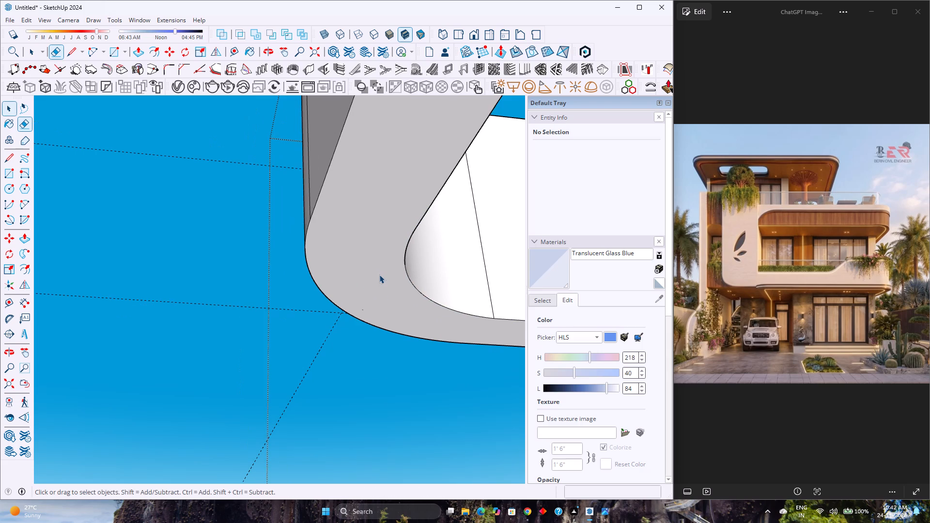
Hide the beam's underside face and delete the stray vertical edge inside the rounded corner.
click(379, 275)
right_click(379, 274)
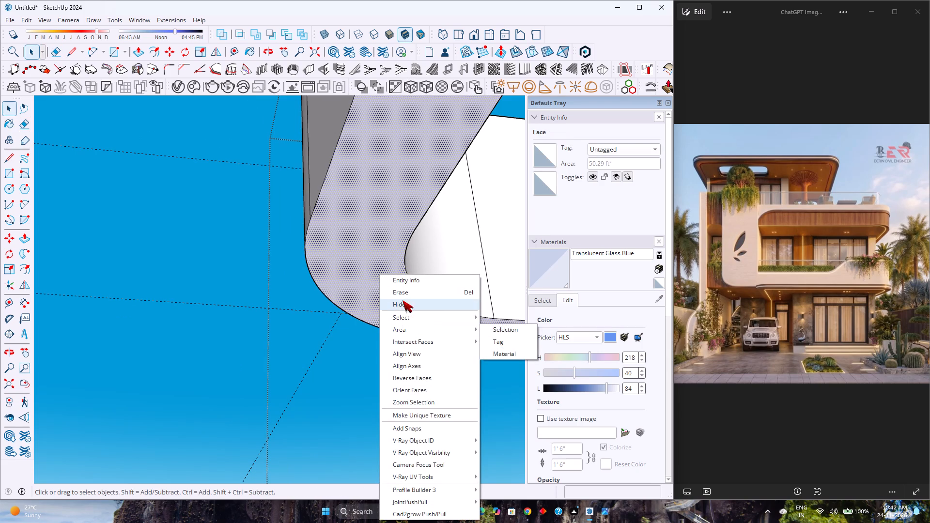
click(403, 302)
click(364, 299)
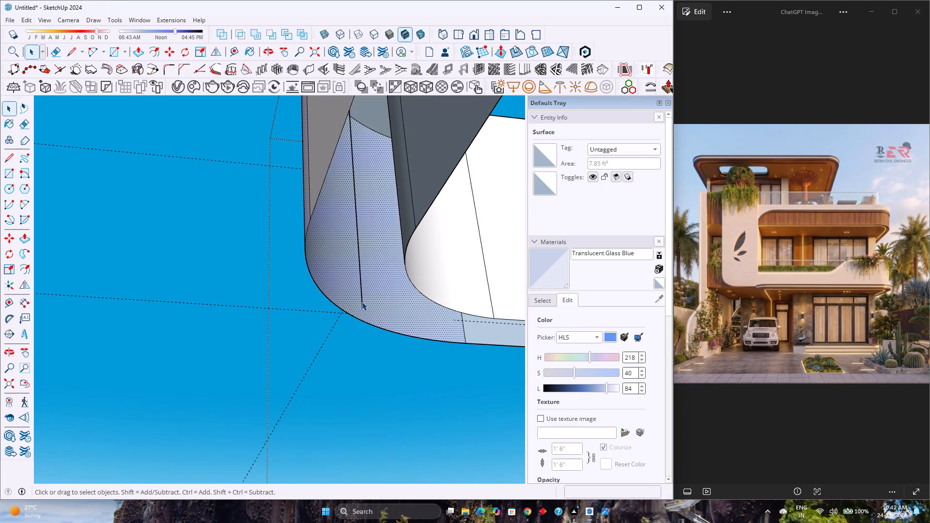
click(362, 302)
key(Delete)
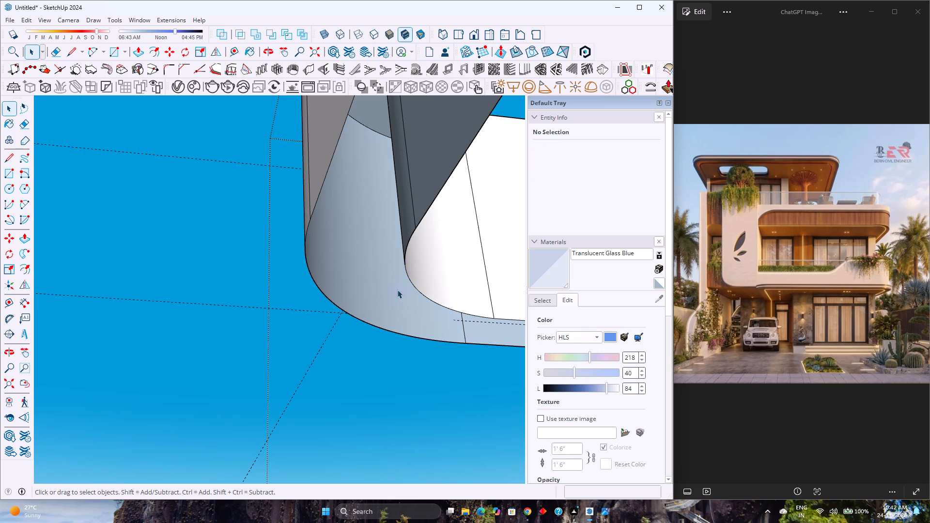
Unhide the last hidden face to restore the beam's underside.
middle_drag(397, 290, 303, 336)
click(276, 314)
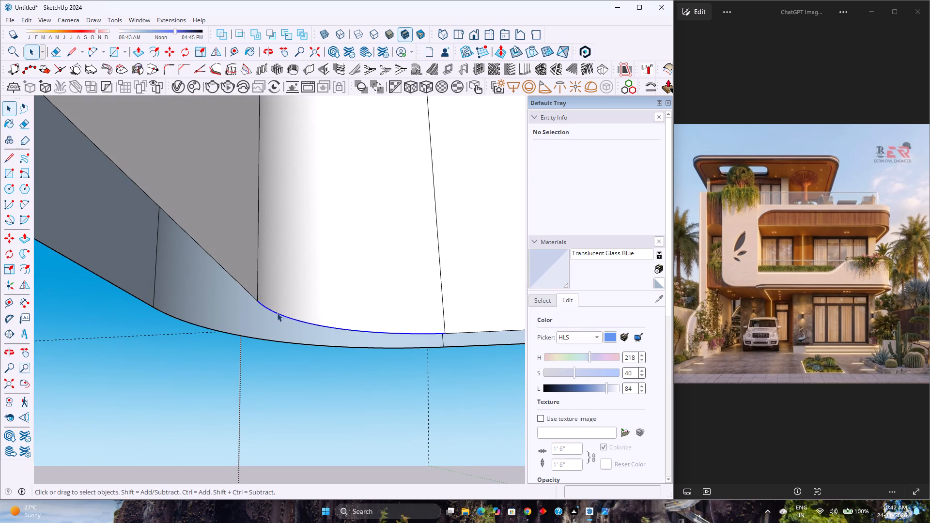
scroll(277, 313, down, 2)
middle_drag(277, 313, 312, 302)
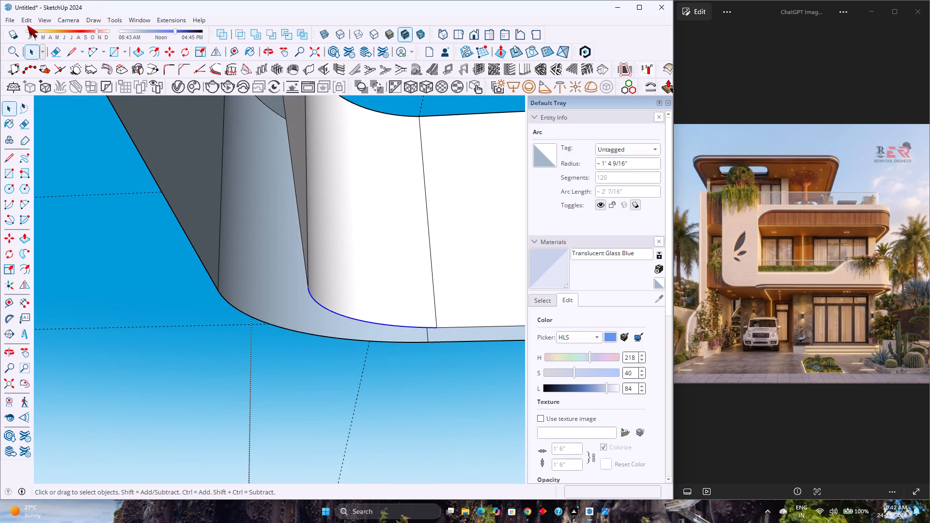
click(27, 22)
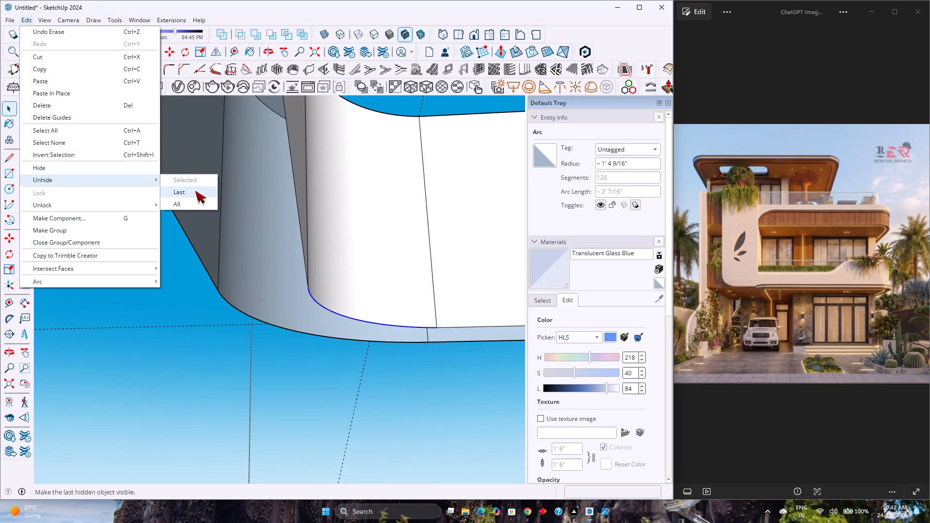
click(195, 191)
scroll(271, 363, down, 3)
middle_drag(271, 363, 392, 418)
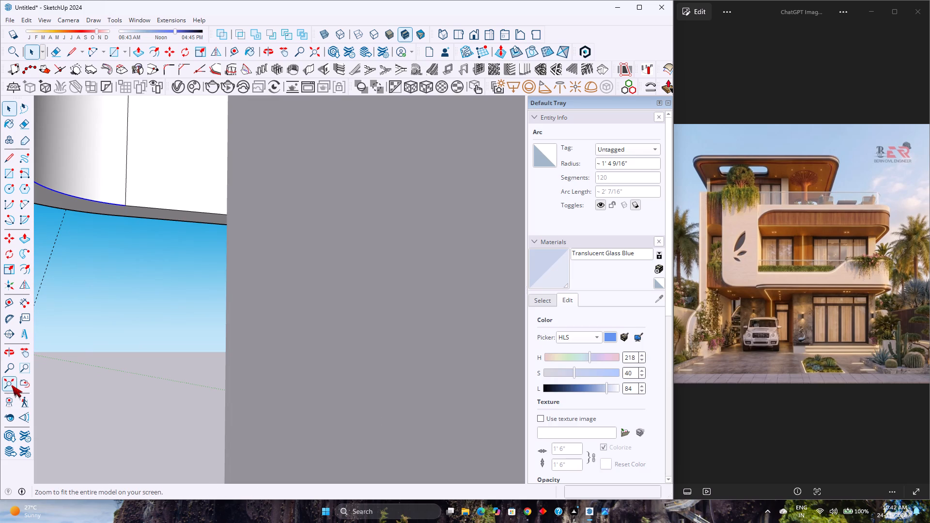
Push the upper beam's front face below the curved outline back 7 1/2" to cut it through.
click(12, 385)
scroll(139, 362, down, 2)
middle_drag(142, 362, 378, 432)
scroll(394, 395, down, 5)
click(421, 363)
middle_drag(317, 363, 490, 440)
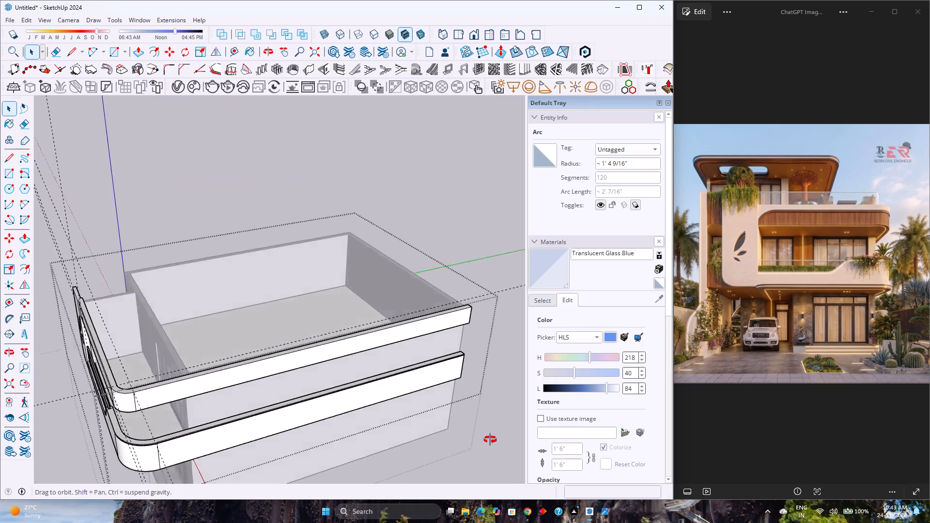
middle_drag(490, 440, 491, 440)
scroll(105, 412, up, 1)
middle_drag(111, 415, 329, 293)
scroll(414, 259, up, 5)
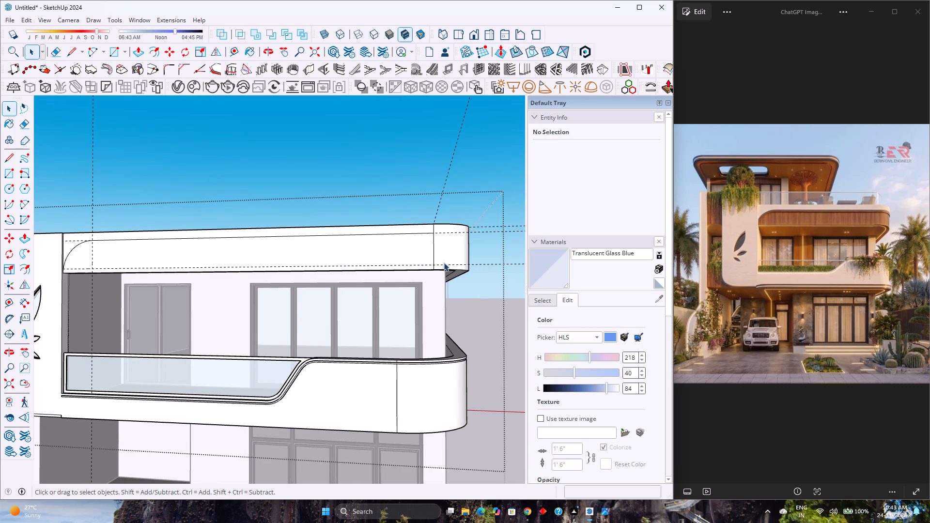
middle_drag(445, 262, 243, 286)
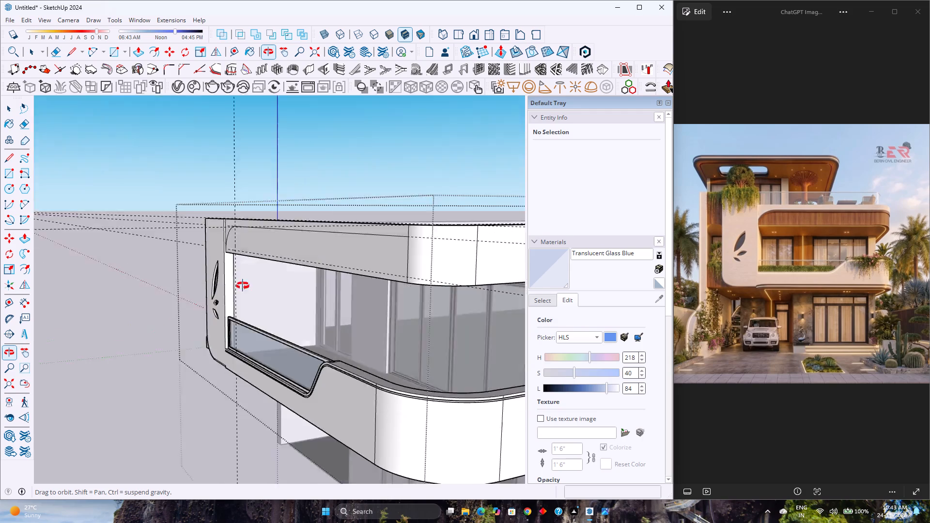
middle_drag(243, 286, 372, 243)
scroll(351, 252, up, 4)
middle_drag(354, 274, 247, 243)
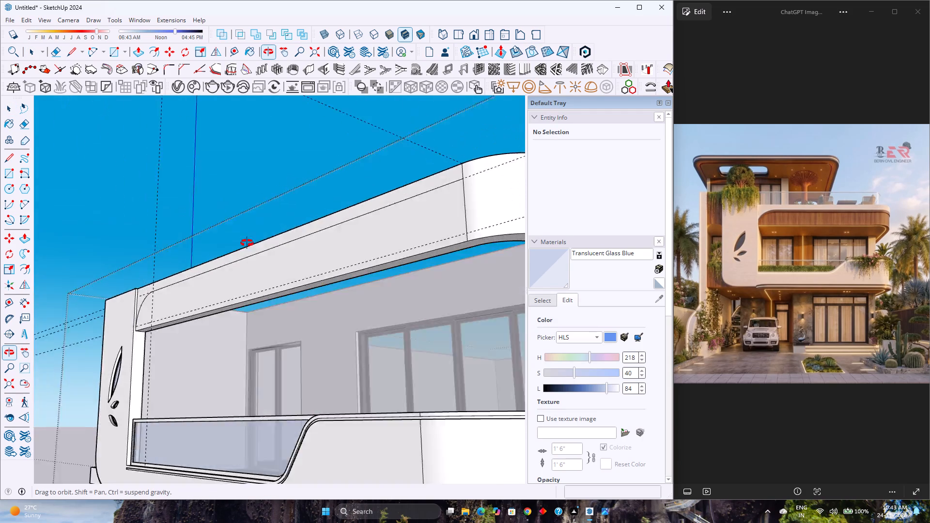
middle_drag(247, 243, 171, 248)
scroll(232, 329, up, 3)
middle_drag(232, 329, 307, 355)
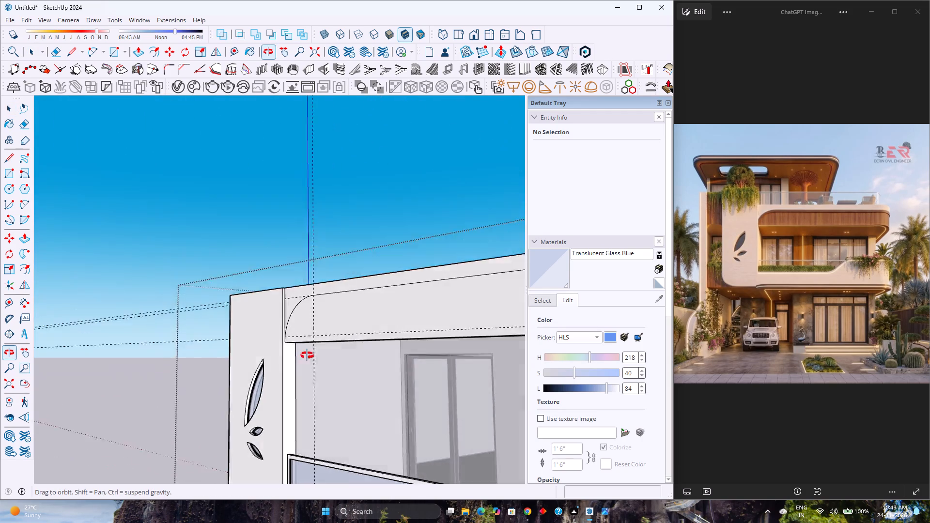
middle_drag(307, 355, 264, 386)
scroll(264, 377, down, 3)
key(p)
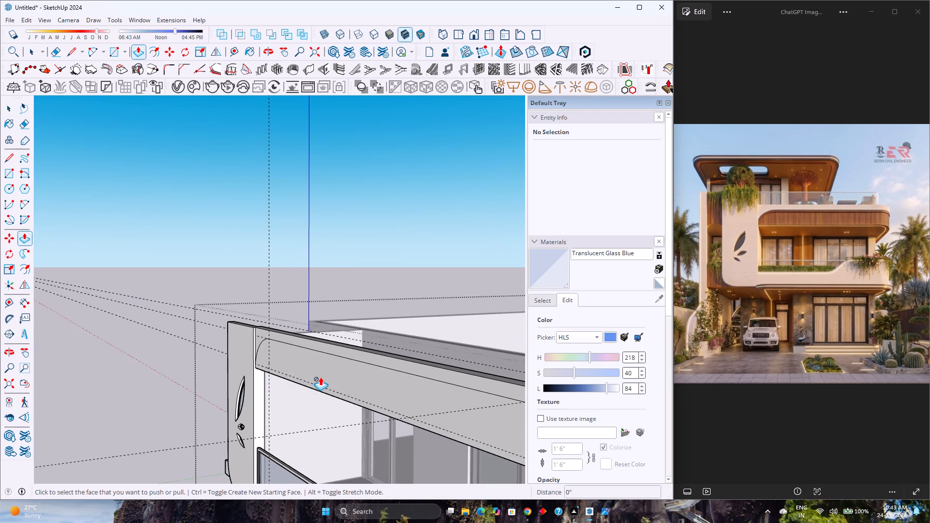
key(Escape)
key(space)
double_click(341, 372)
scroll(341, 372, up, 2)
click(341, 372)
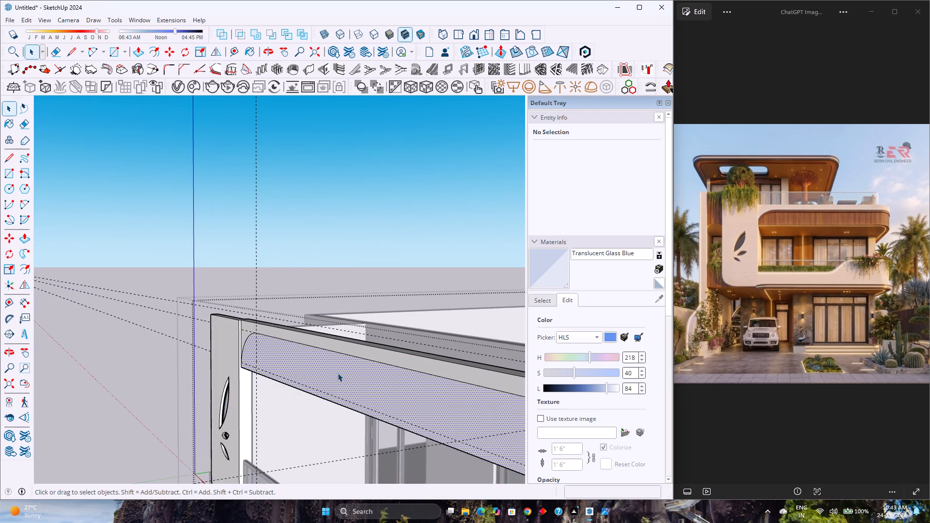
key(p)
click(338, 373)
scroll(360, 373, down, 4)
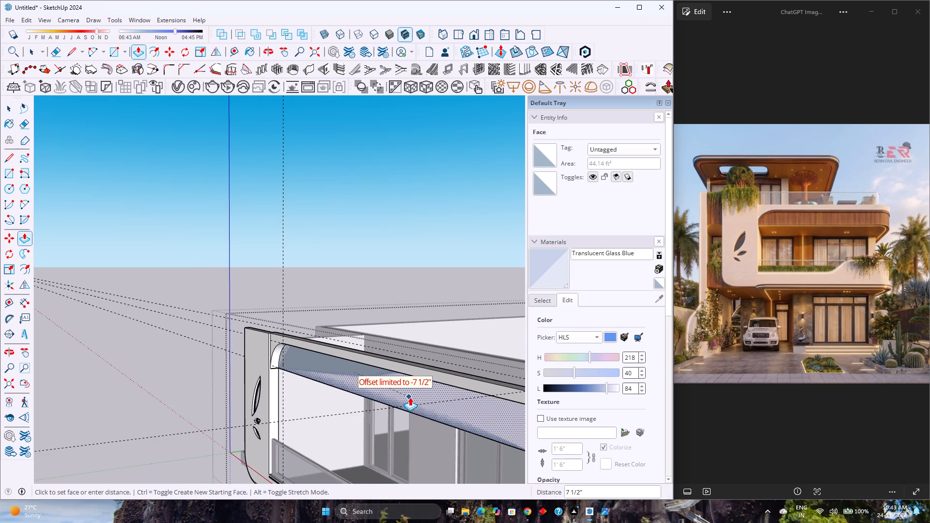
click(410, 397)
Push the underside of the beam's rounded corner and side return up 2', level with the front section's underside.
scroll(358, 399, down, 2)
middle_drag(354, 398, 317, 334)
scroll(393, 355, up, 2)
middle_drag(427, 386, 368, 333)
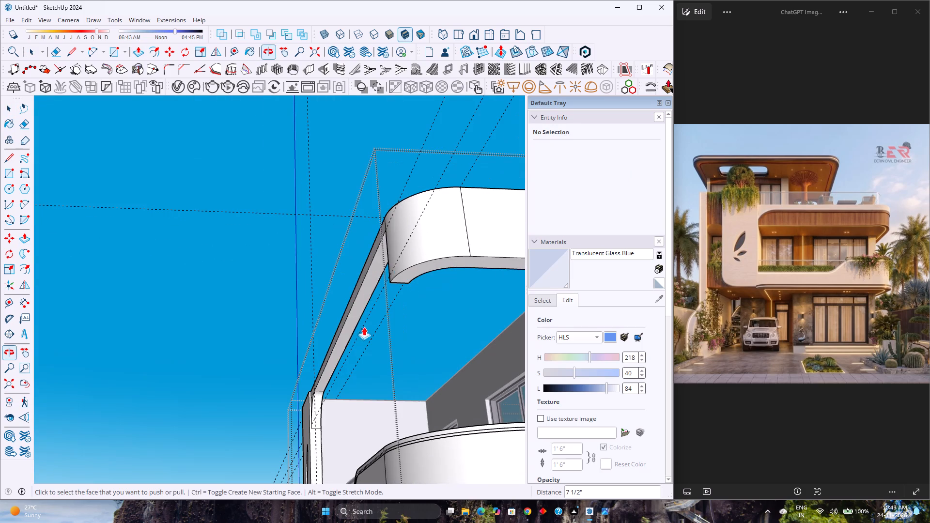
click(423, 271)
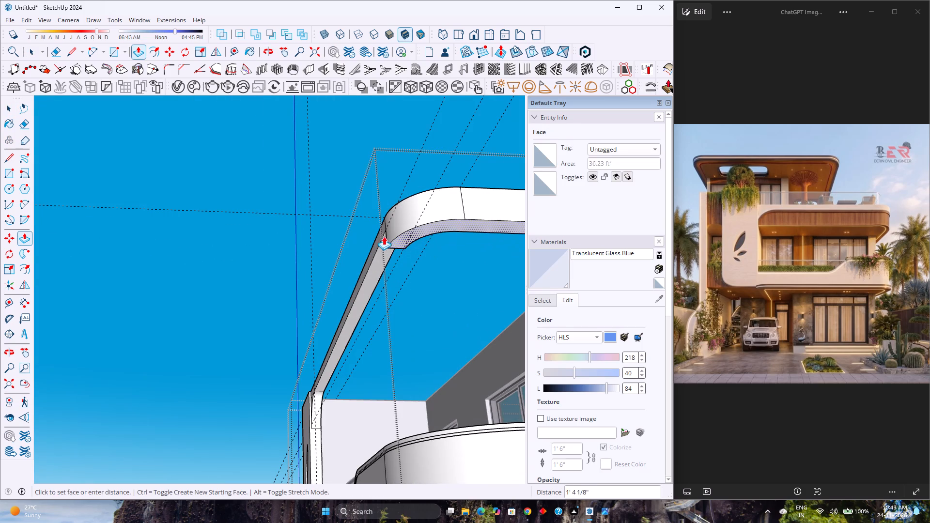
scroll(373, 251, up, 4)
click(376, 249)
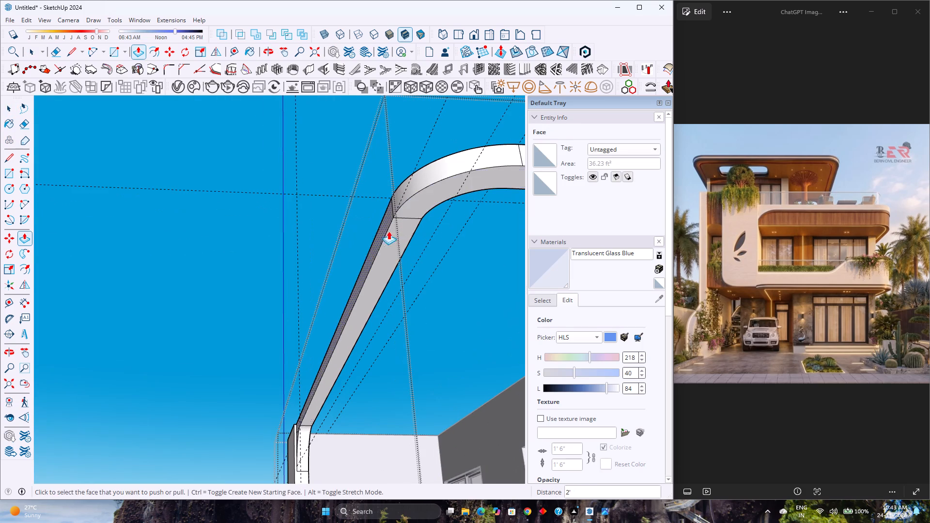
Erase the seam line across the beam's underside where the front section meets the rounded corner.
scroll(402, 217, up, 2)
middle_drag(402, 217, 323, 334)
scroll(325, 324, down, 8)
scroll(376, 260, up, 5)
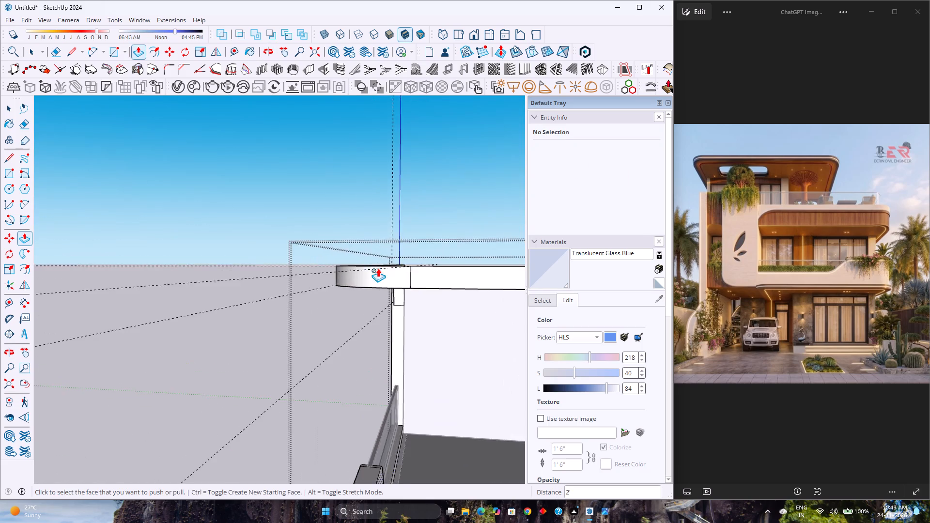
scroll(378, 268, up, 1)
middle_drag(378, 268, 422, 190)
scroll(362, 313, up, 5)
middle_drag(323, 321, 325, 271)
key(e)
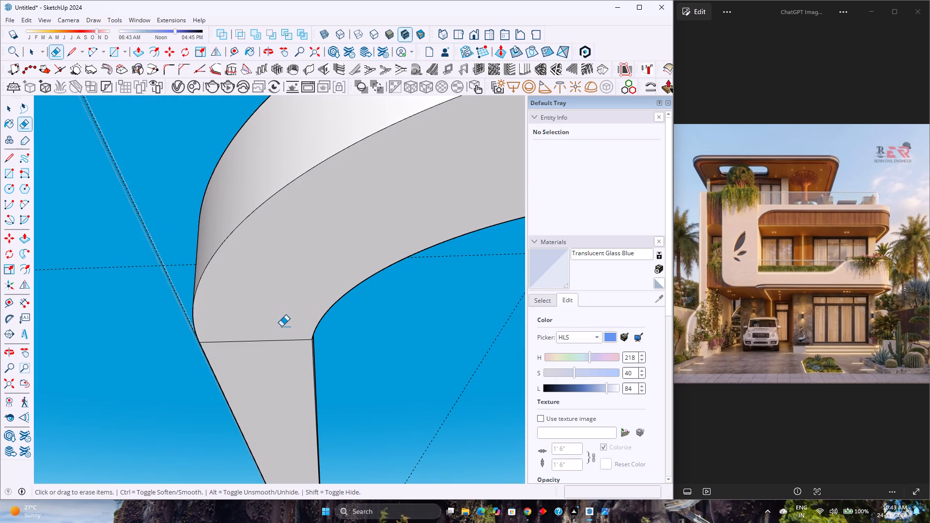
drag(269, 338, 273, 346)
Examine the slimmed upper beam and its rounded corner from above, the side and the front, leaving the group's editing.
middle_drag(318, 369, 383, 397)
scroll(378, 395, up, 1)
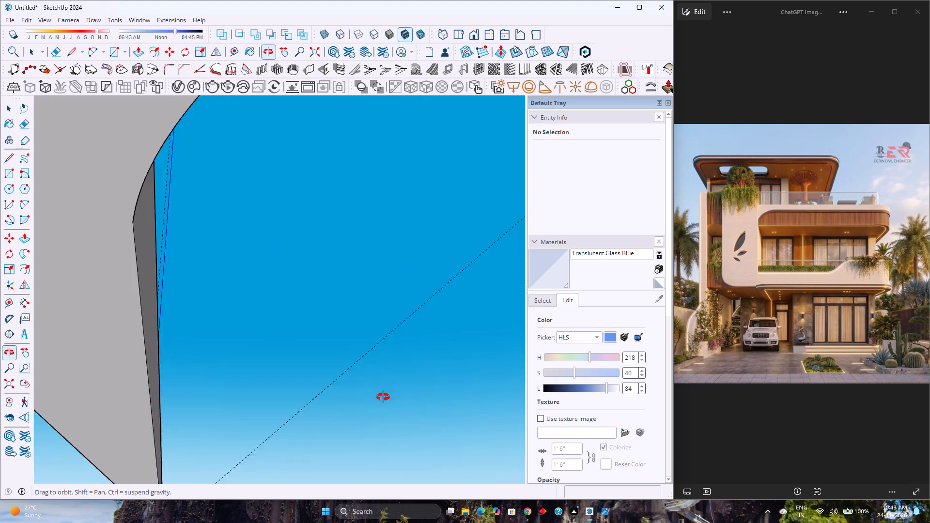
middle_drag(383, 397, 384, 398)
scroll(378, 399, down, 8)
key(space)
scroll(358, 378, down, 2)
middle_click(359, 378)
middle_drag(363, 381, 420, 520)
middle_drag(316, 267, 342, 354)
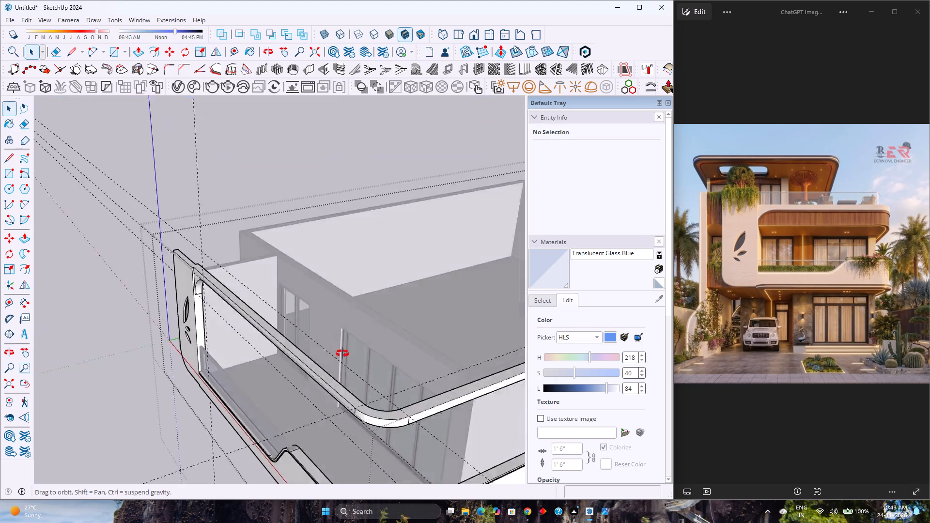
middle_drag(342, 354, 339, 430)
scroll(340, 382, down, 3)
shift+middle_drag(332, 416, 359, 314)
middle_drag(399, 366, 323, 451)
scroll(323, 450, up, 3)
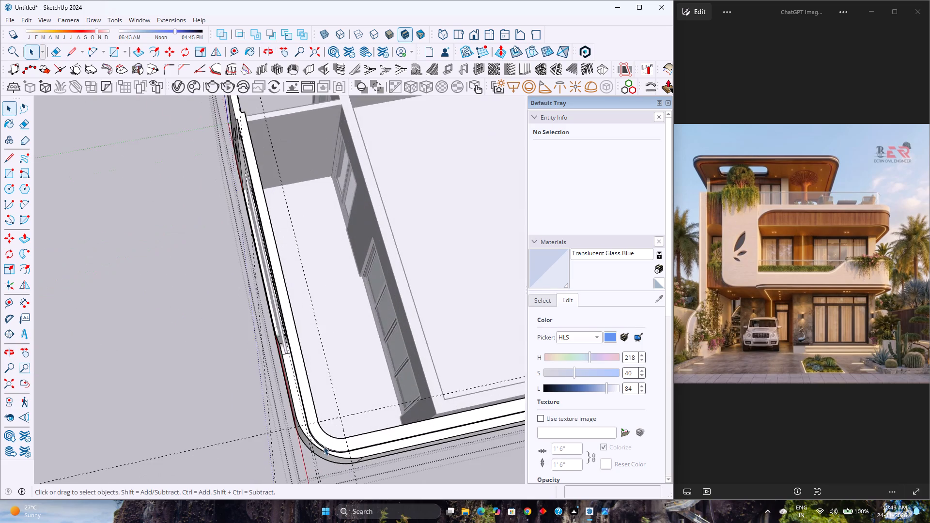
scroll(324, 446, up, 9)
middle_drag(336, 444, 430, 323)
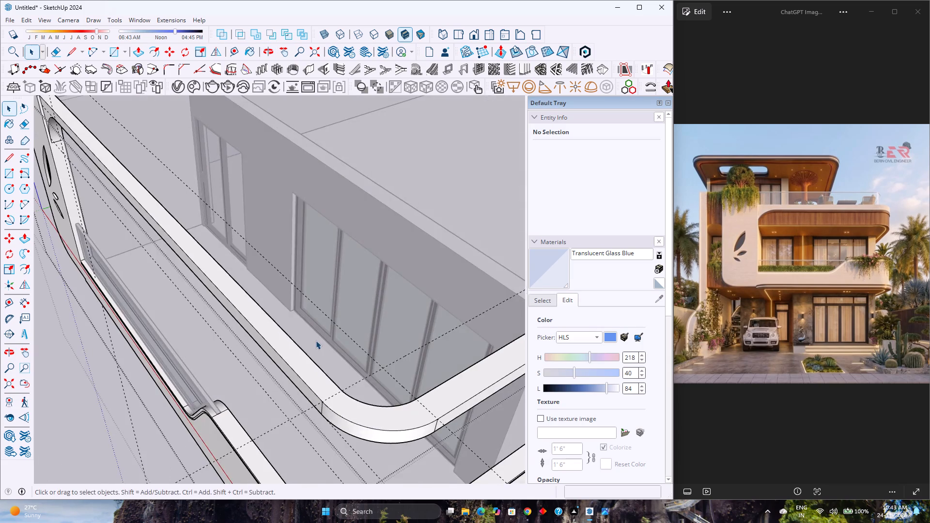
scroll(316, 340, down, 5)
middle_drag(316, 340, 401, 410)
shift+middle_drag(373, 378, 213, 326)
middle_drag(210, 324, 351, 377)
scroll(358, 364, down, 2)
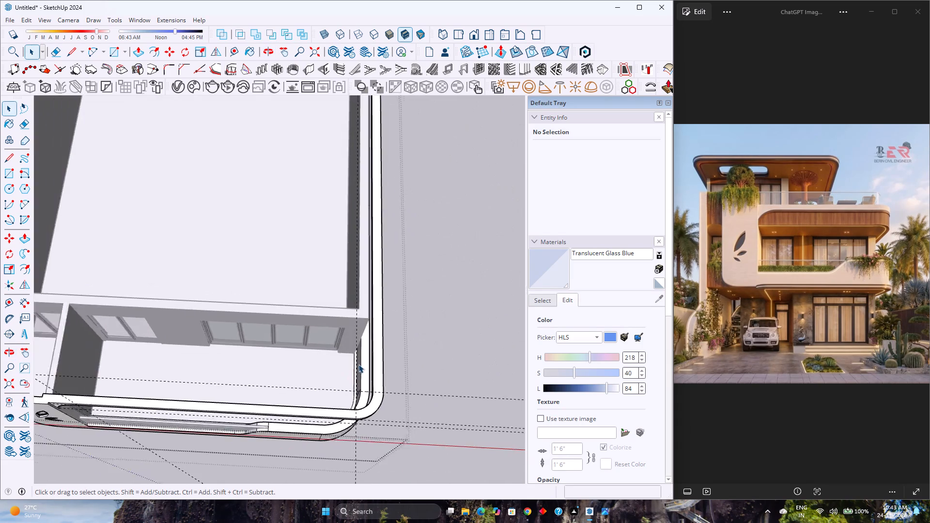
scroll(358, 364, down, 3)
middle_drag(332, 393, 294, 336)
scroll(292, 328, up, 1)
scroll(292, 324, down, 4)
middle_drag(271, 357, 283, 268)
click(437, 373)
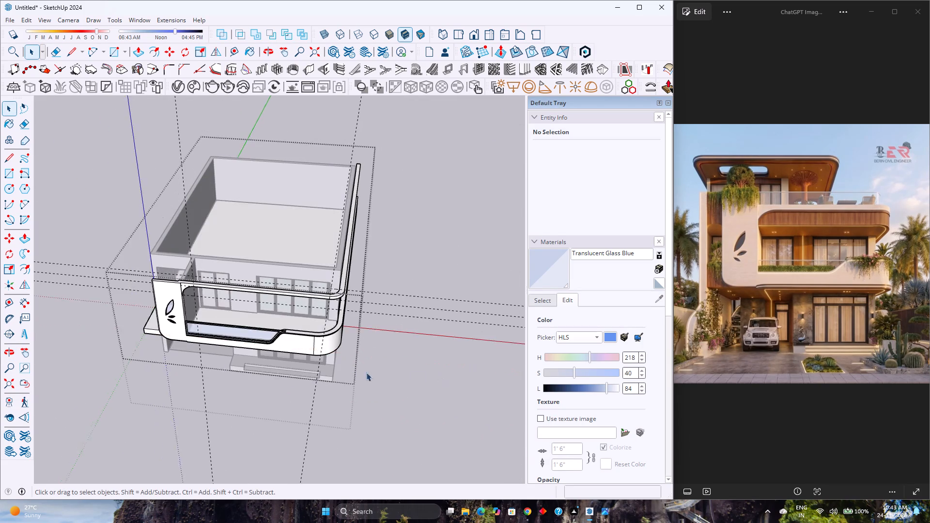
scroll(348, 364, up, 2)
shift+middle_drag(353, 358, 420, 450)
middle_drag(357, 443, 307, 315)
scroll(331, 266, up, 6)
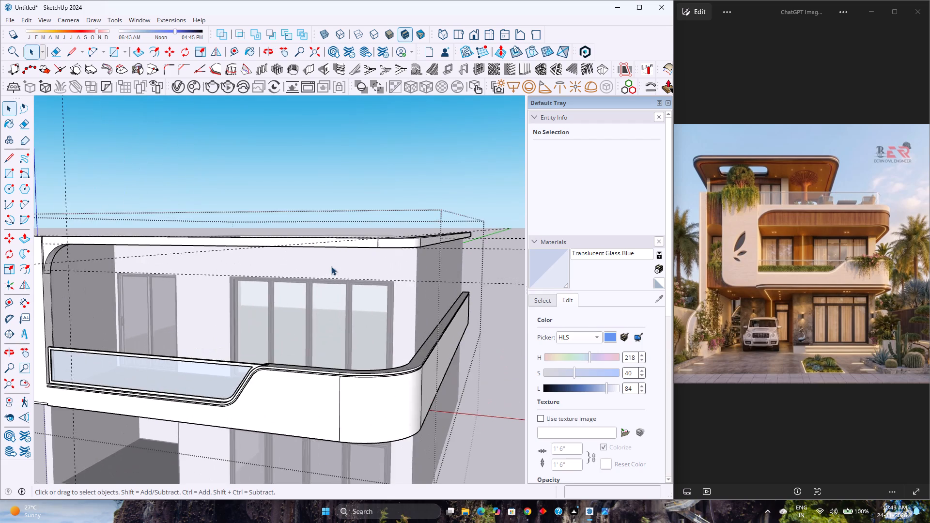
middle_drag(316, 275, 367, 348)
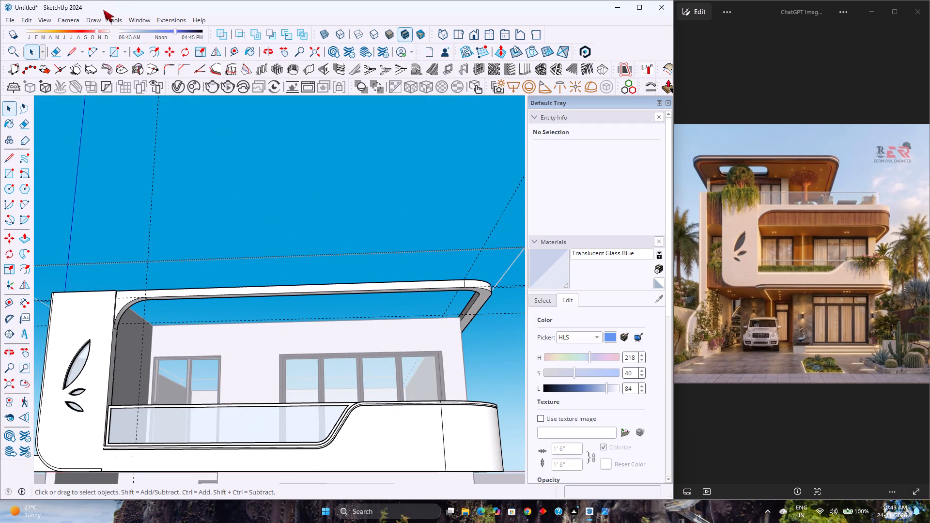
Delete all construction guides from the model.
click(37, 18)
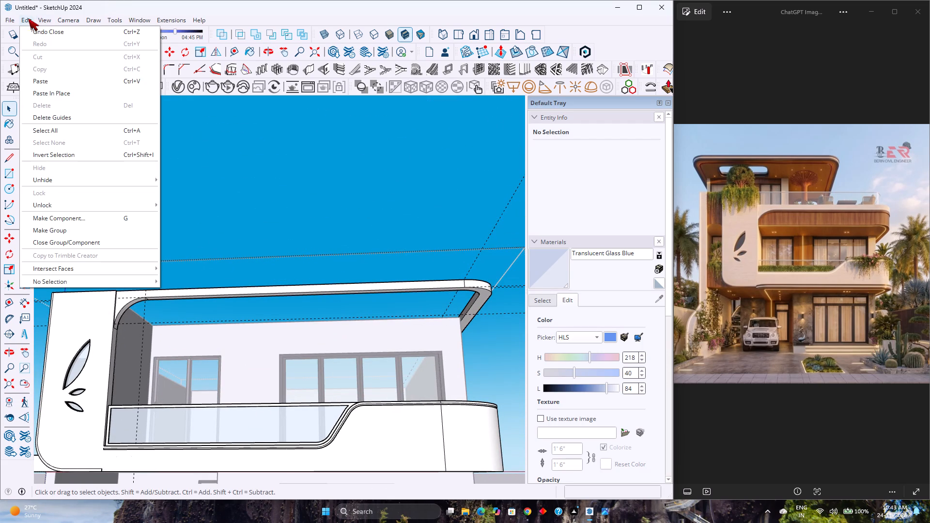
click(66, 120)
Open the facade frame group and push the upper beam's top face up 3".
scroll(331, 279, down, 4)
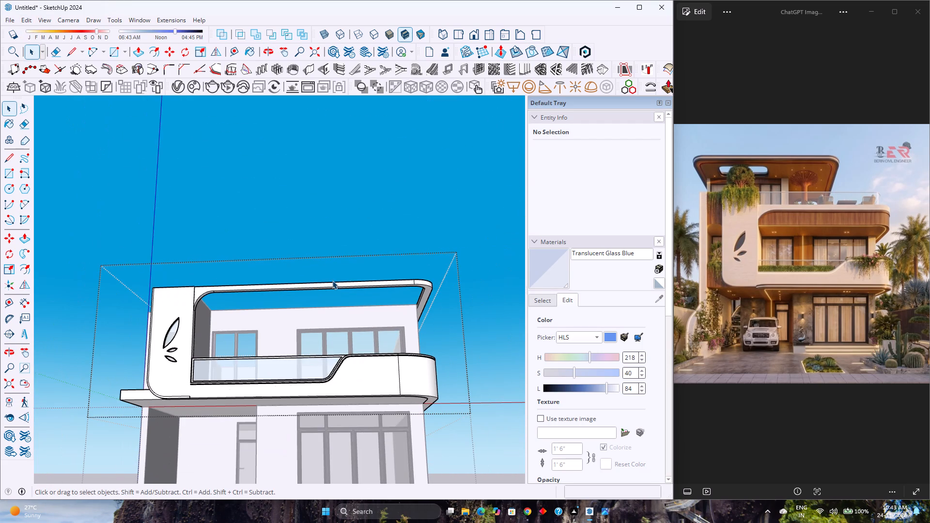
middle_drag(330, 285, 230, 357)
middle_click(230, 357)
scroll(232, 354, up, 2)
middle_drag(232, 354, 243, 375)
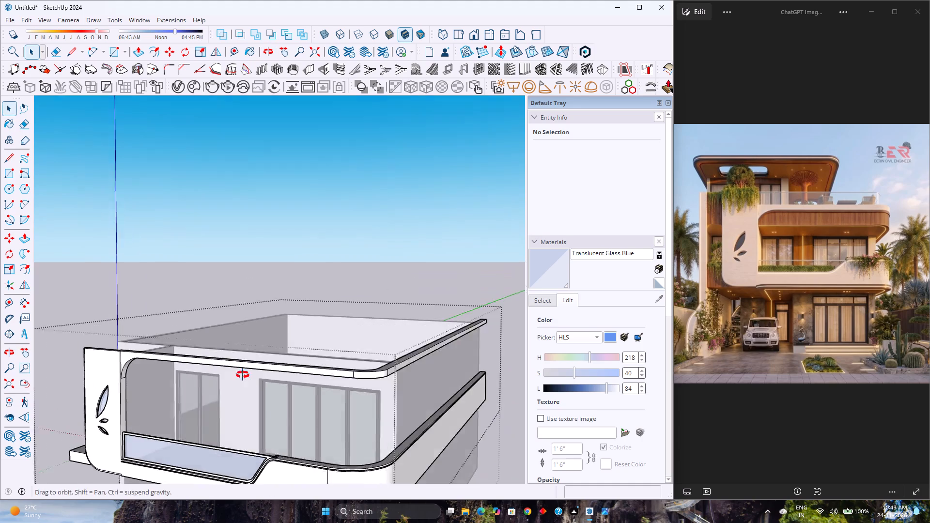
middle_drag(243, 375, 245, 384)
scroll(170, 386, up, 3)
middle_drag(148, 377, 146, 396)
key(p)
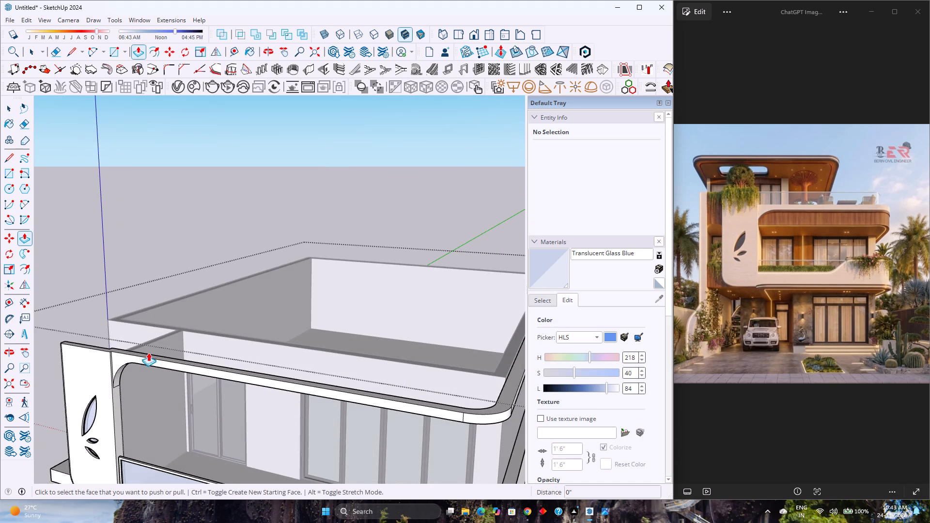
scroll(148, 353, up, 6)
key(space)
double_click(139, 357)
scroll(139, 357, up, 4)
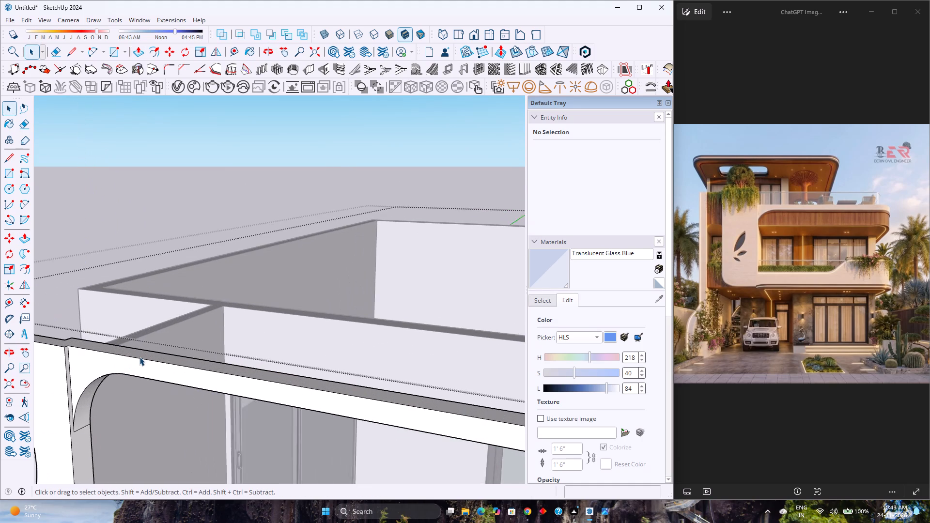
key(p)
click(141, 354)
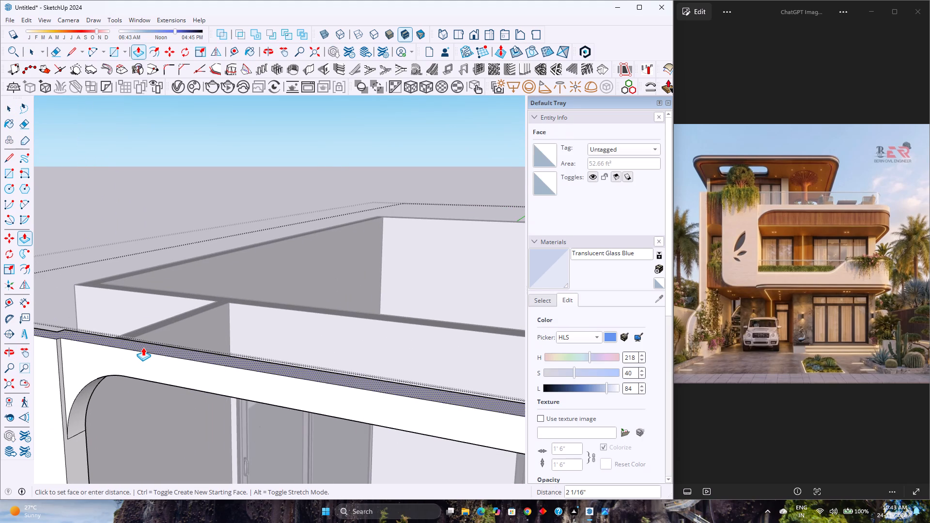
key(3)
key(Return)
Leave the group's editing and review the whole house's front elevation against the reference image.
scroll(143, 347, down, 4)
middle_drag(146, 368, 174, 338)
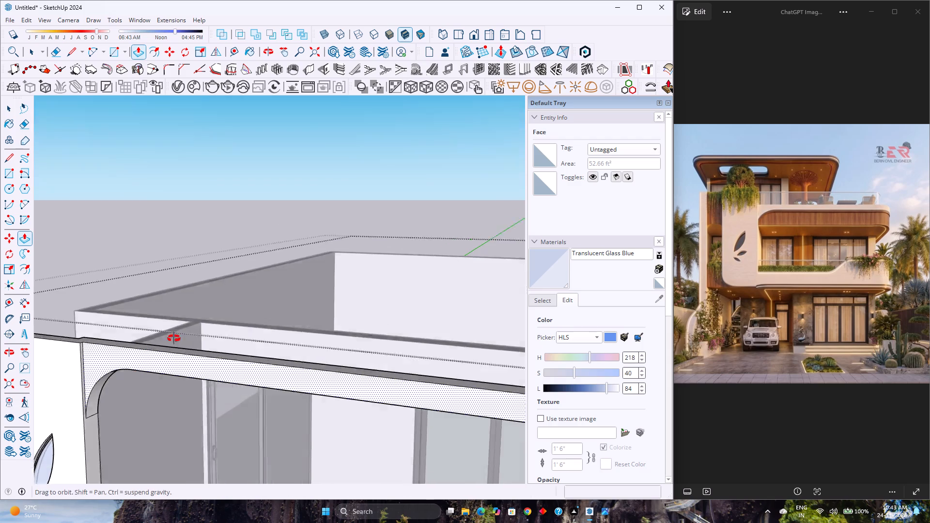
middle_drag(174, 338, 201, 308)
scroll(201, 308, down, 10)
key(space)
scroll(242, 324, down, 2)
middle_drag(242, 324, 386, 269)
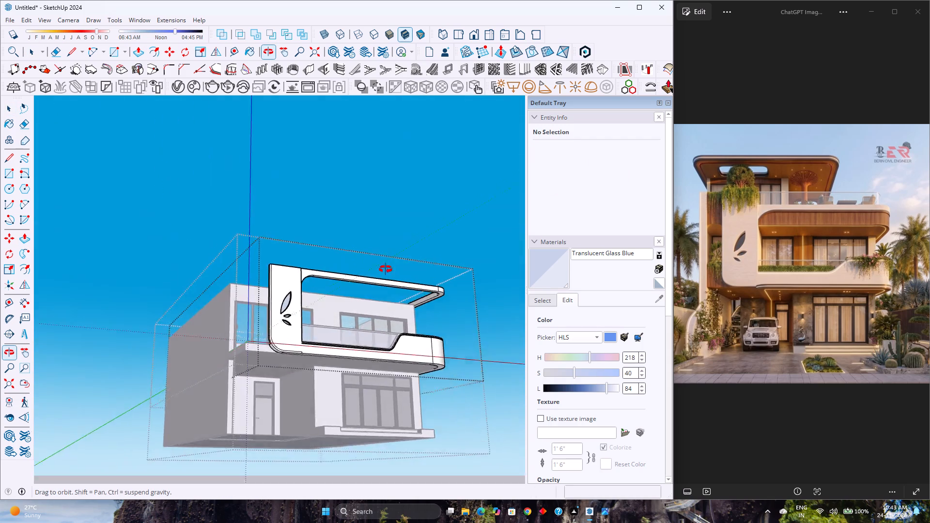
middle_drag(386, 269, 266, 299)
click(466, 276)
scroll(354, 336, up, 4)
middle_drag(354, 336, 387, 318)
click(497, 323)
scroll(387, 310, down, 2)
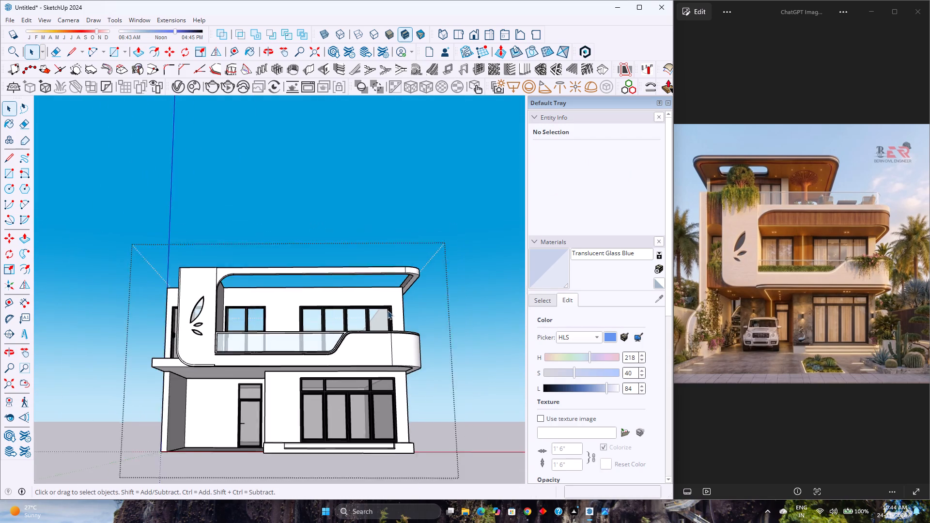
scroll(387, 310, down, 2)
middle_drag(429, 357, 414, 383)
middle_click(414, 383)
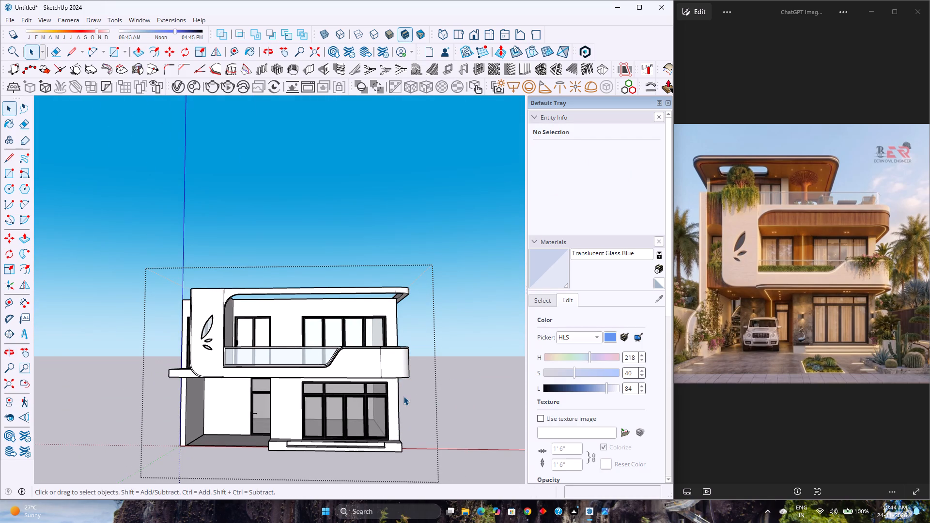
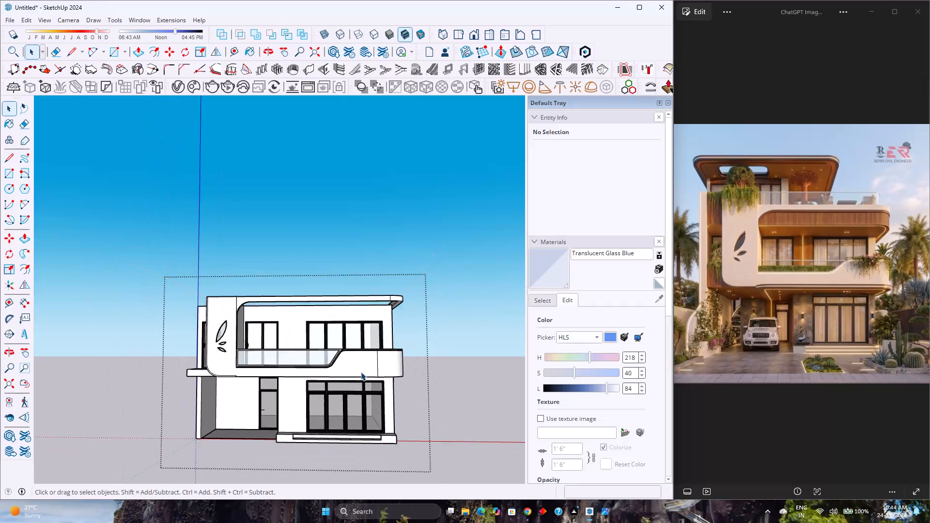
Examine the house's front elevation, roof and underside from above, the front and below.
scroll(361, 372, up, 4)
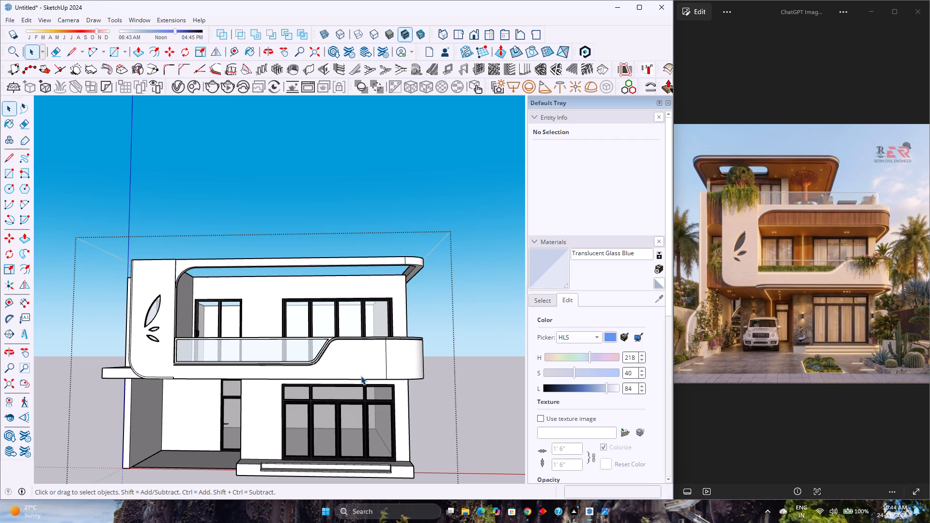
scroll(301, 307, down, 3)
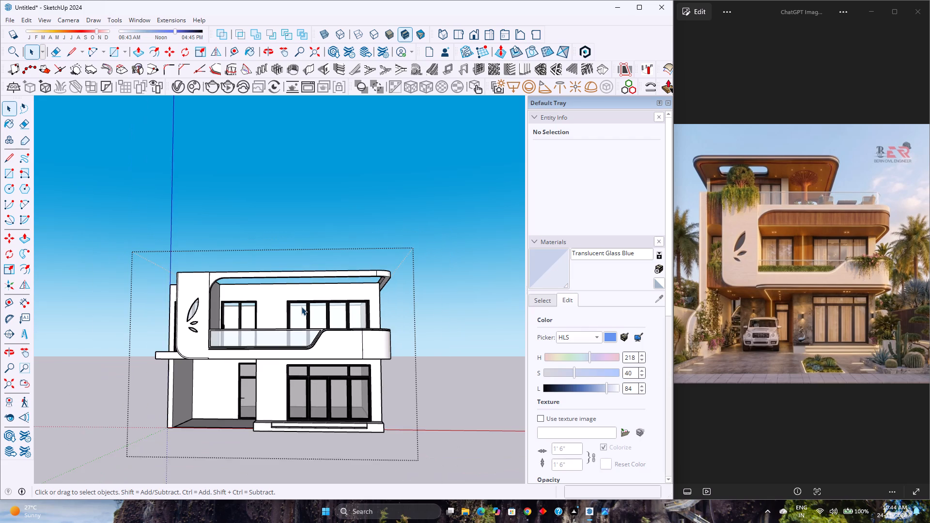
middle_drag(301, 307, 304, 387)
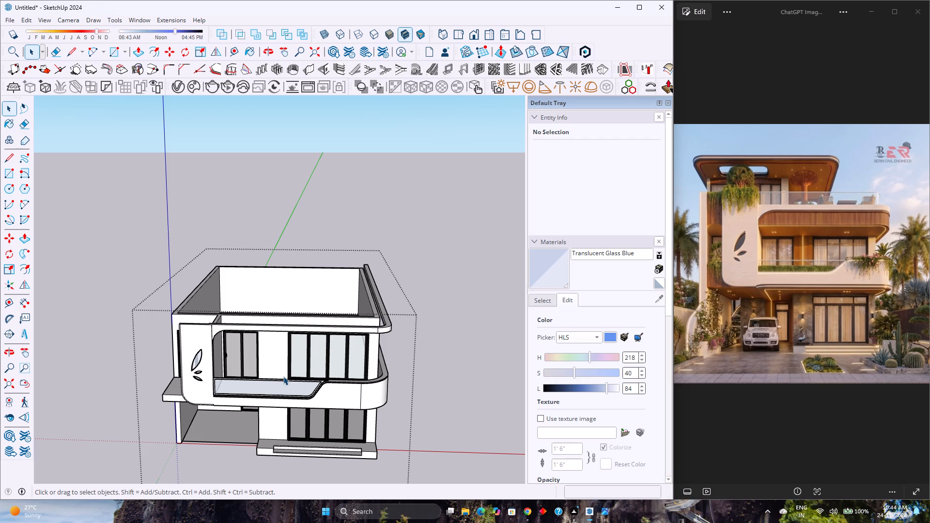
scroll(283, 376, up, 6)
scroll(288, 362, down, 1)
middle_drag(276, 394, 225, 261)
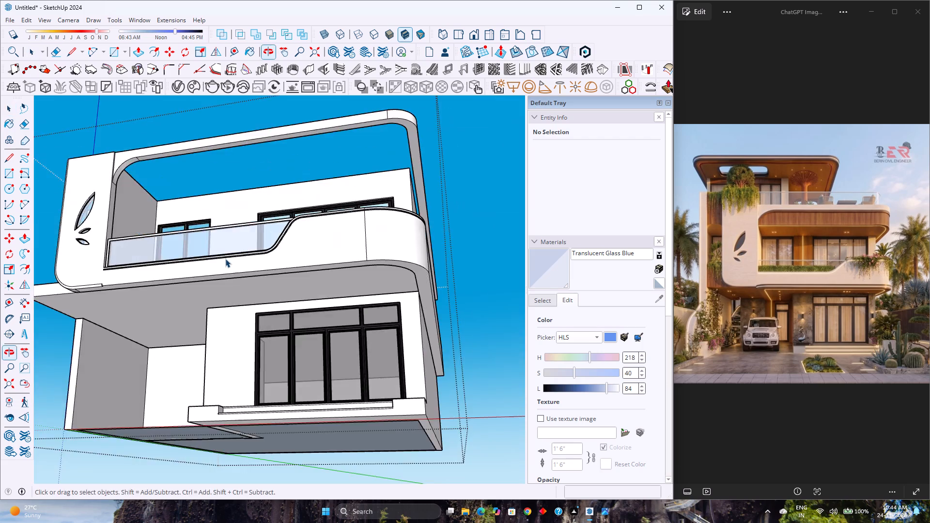
scroll(225, 259, down, 4)
middle_drag(225, 259, 261, 278)
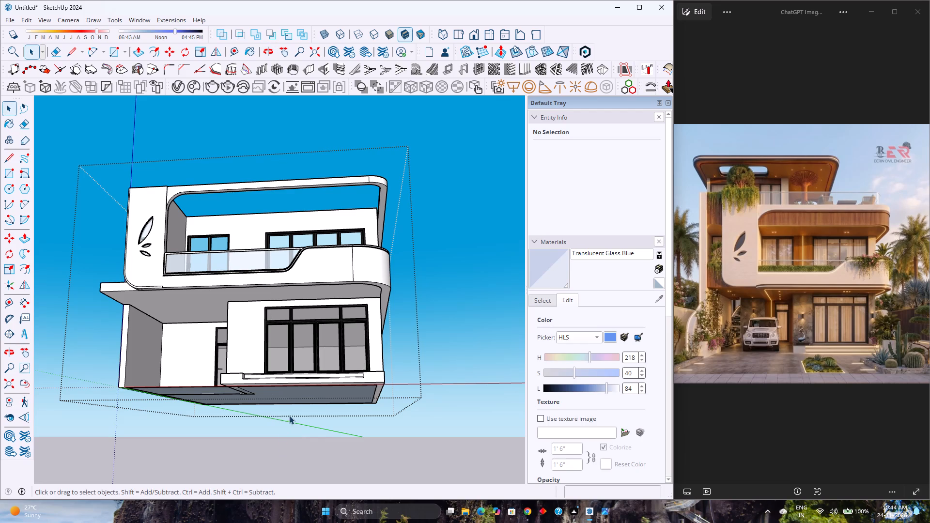
scroll(297, 383, up, 4)
middle_drag(297, 398, 251, 402)
middle_click(251, 402)
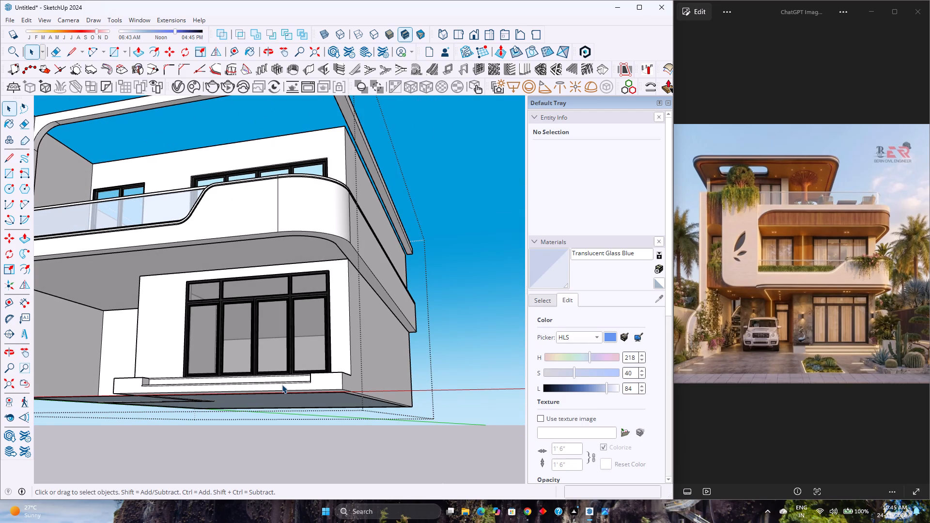
scroll(311, 356, down, 1)
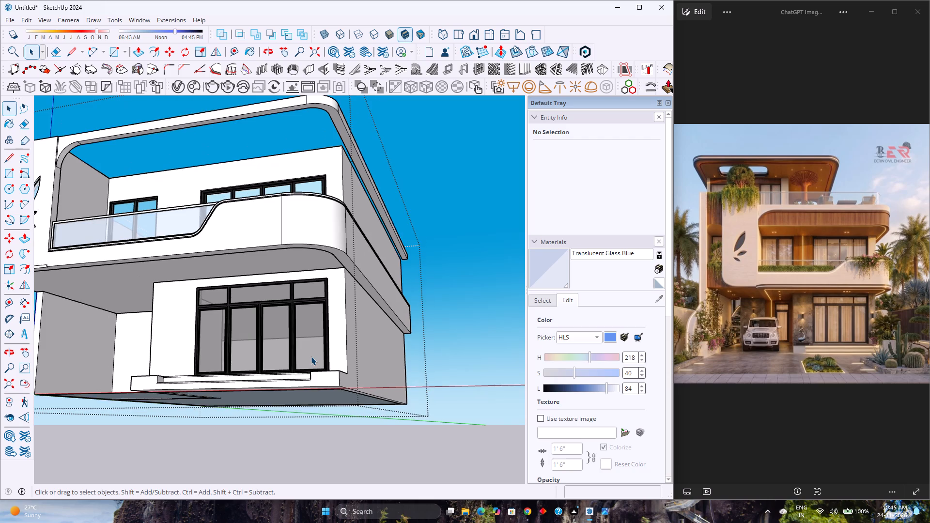
Open the ground slab group under the house and extend its underside face 1' downward.
middle_drag(314, 360, 329, 413)
scroll(332, 380, down, 4)
middle_drag(311, 435, 324, 355)
middle_click(324, 354)
scroll(305, 390, up, 4)
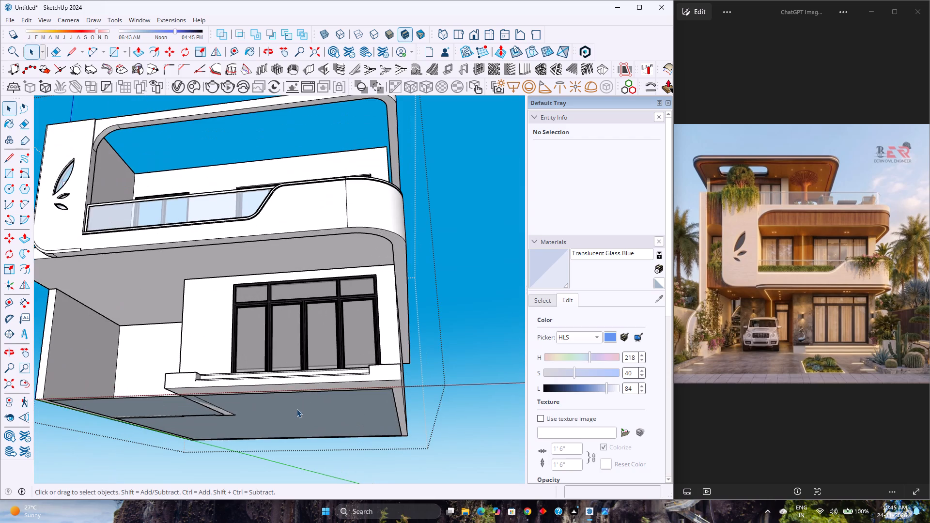
double_click(296, 411)
scroll(296, 411, up, 2)
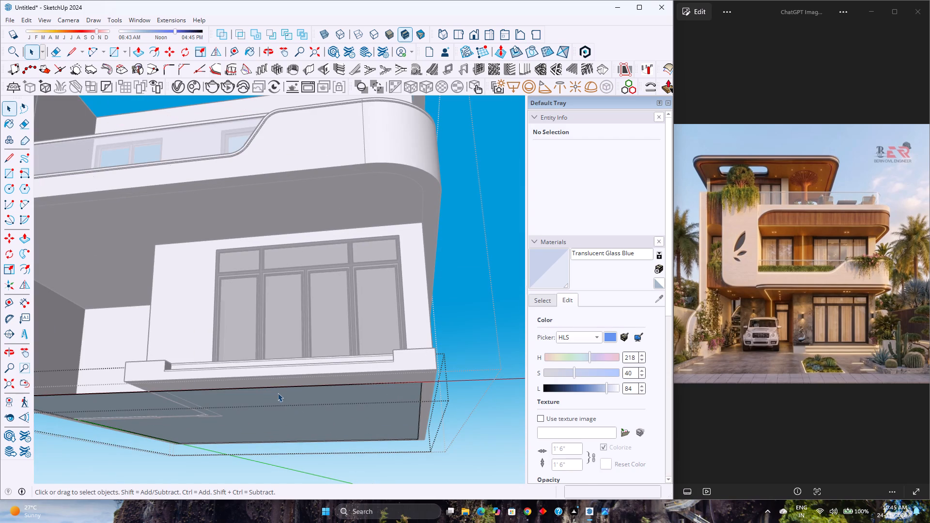
key(p)
click(278, 393)
text(1')
key(Return)
Pull the slab's front face forward 3' 9" to line up with the front entrance step.
middle_drag(347, 392, 238, 446)
scroll(281, 451, up, 3)
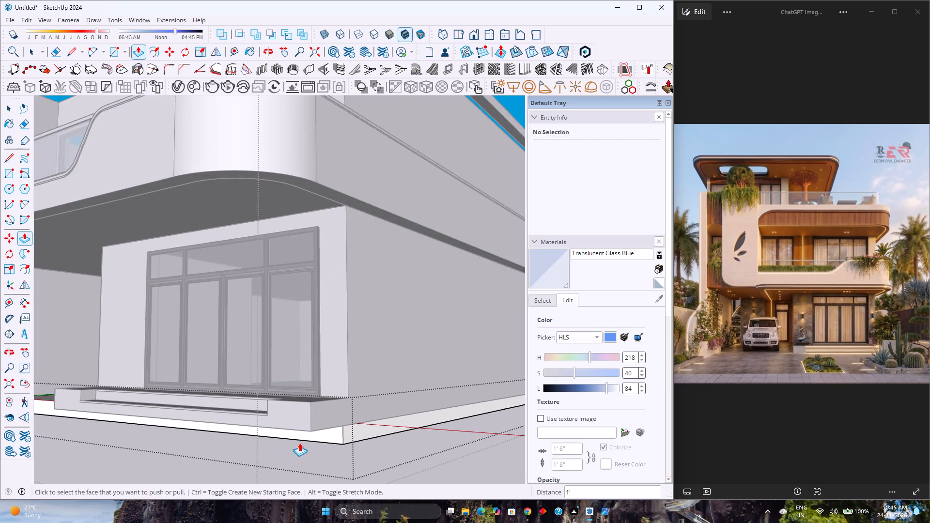
scroll(299, 443, down, 2)
middle_drag(300, 444, 328, 406)
scroll(321, 431, down, 5)
click(308, 449)
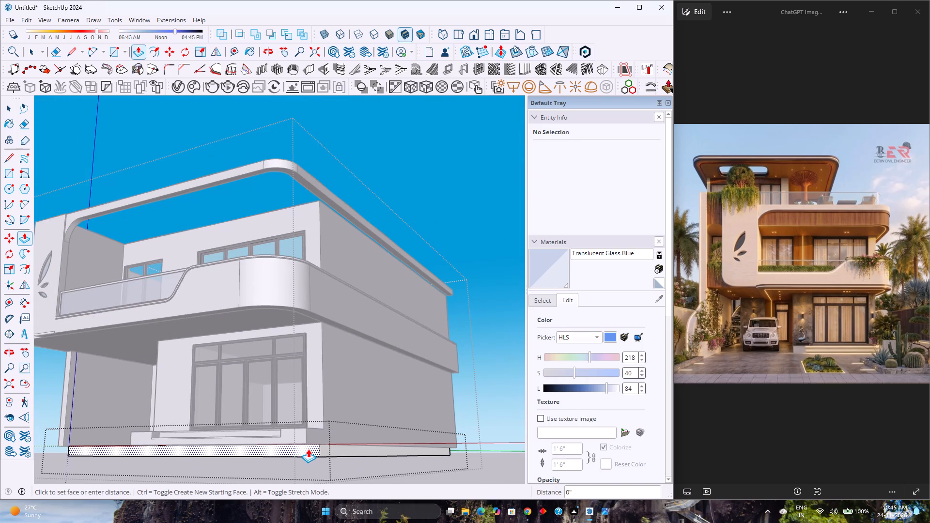
click(305, 435)
middle_drag(305, 435, 313, 471)
scroll(310, 458, down, 4)
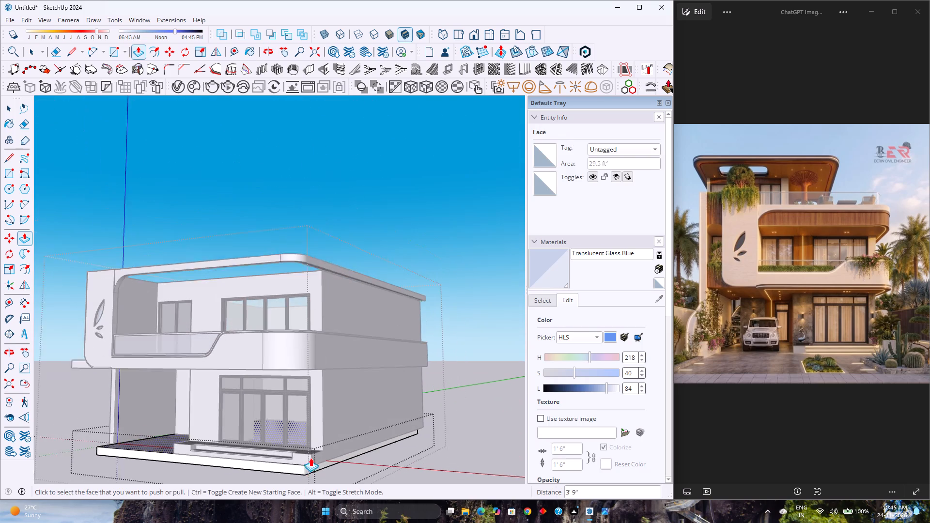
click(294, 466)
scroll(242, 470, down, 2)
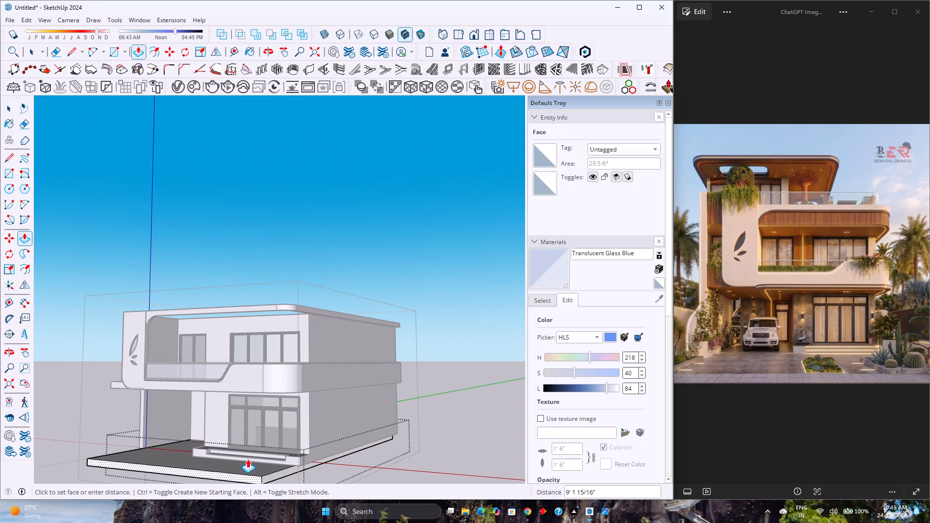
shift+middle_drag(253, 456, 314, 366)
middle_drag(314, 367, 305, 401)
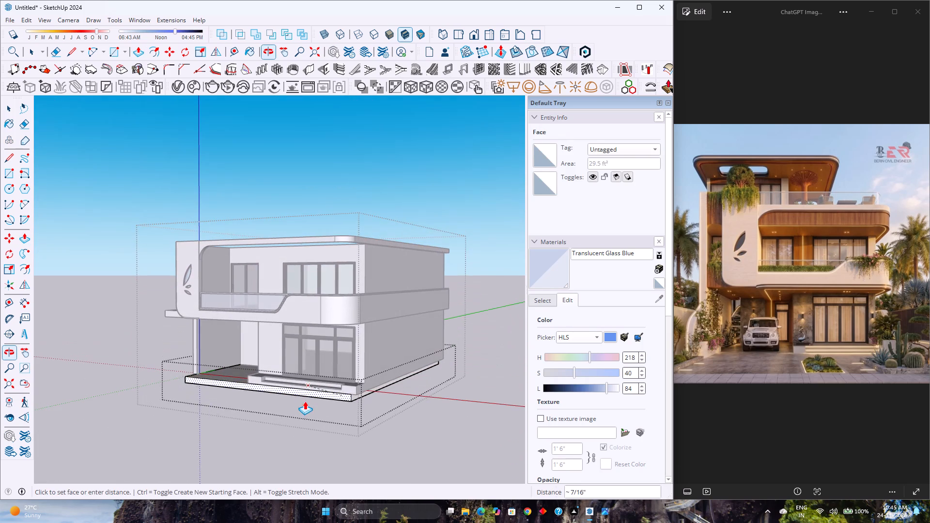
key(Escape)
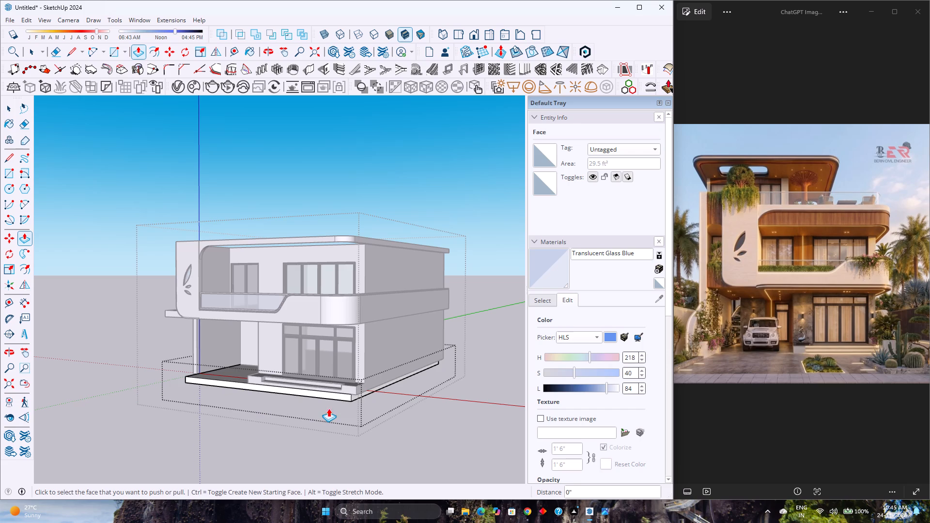
Extend the slab's front face 12' forward to form the front driveway.
click(337, 397)
text(12')
key(Return)
scroll(299, 419, down, 1)
middle_drag(306, 421, 212, 379)
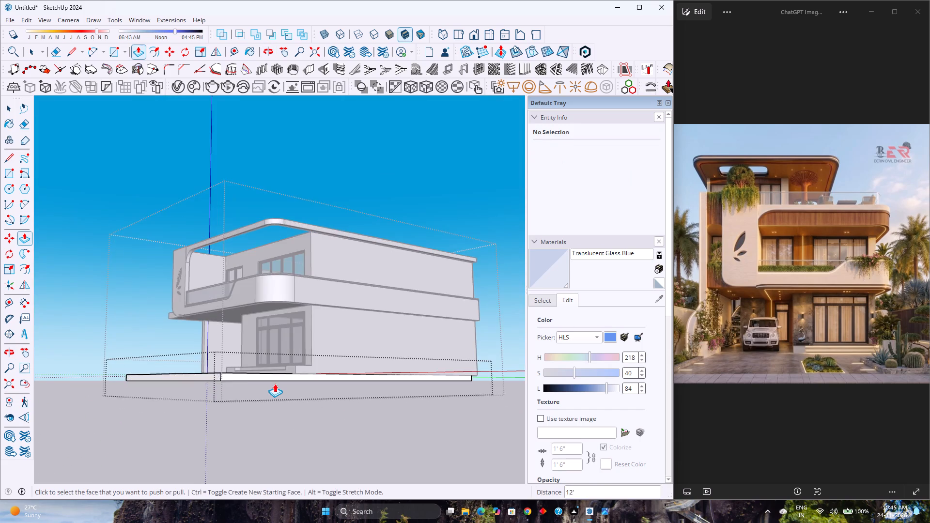
Pull the slab's side face on the rounded-balcony side out 9" to line up with the house's outer wall.
scroll(275, 384, up, 3)
middle_drag(278, 387, 291, 418)
middle_click(290, 417)
click(286, 401)
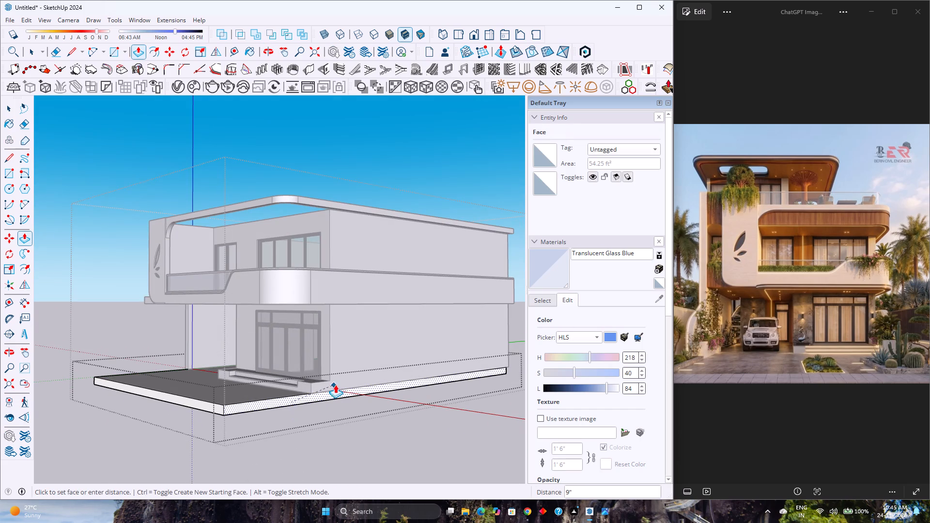
click(340, 381)
Pull the slab's opposite side face, on the leaf-cutout side, out 9" to the outer wall and leave the group's editing.
scroll(326, 384, down, 4)
middle_drag(139, 397, 470, 424)
scroll(205, 387, up, 4)
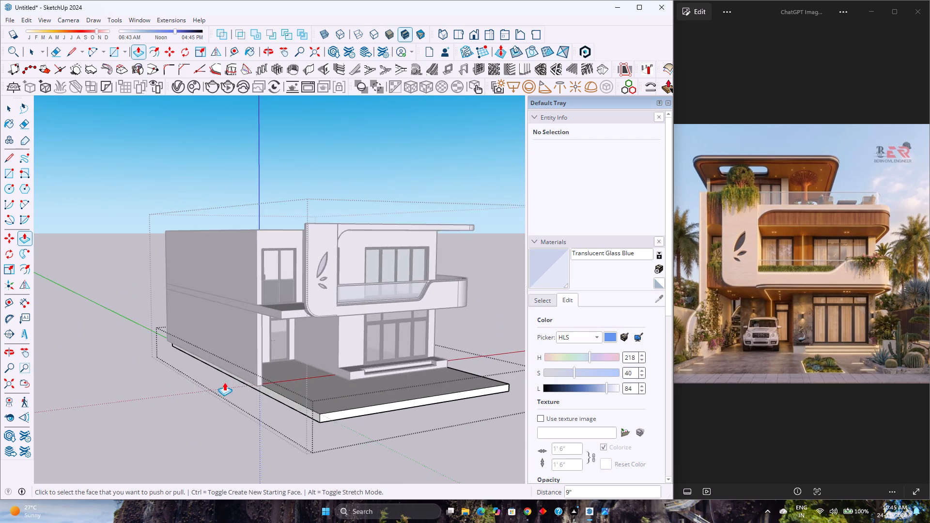
scroll(253, 379, up, 3)
click(249, 387)
click(252, 357)
scroll(237, 361, down, 3)
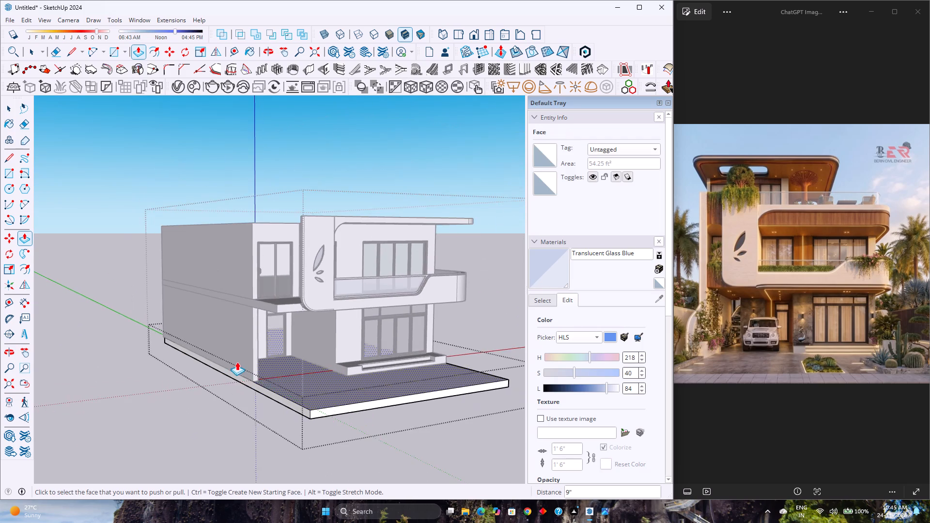
middle_drag(367, 400, 208, 393)
scroll(208, 393, down, 4)
key(space)
key(Escape)
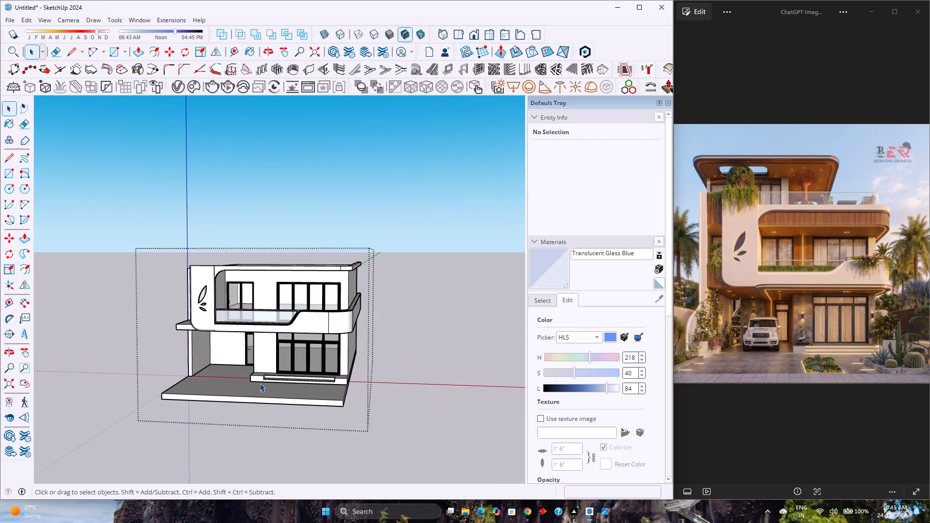
Examine the extended front slab, entrance step and ground-floor facade from the front, above and close up.
scroll(260, 383, up, 7)
middle_drag(248, 368, 292, 329)
scroll(282, 284, up, 3)
scroll(282, 284, down, 4)
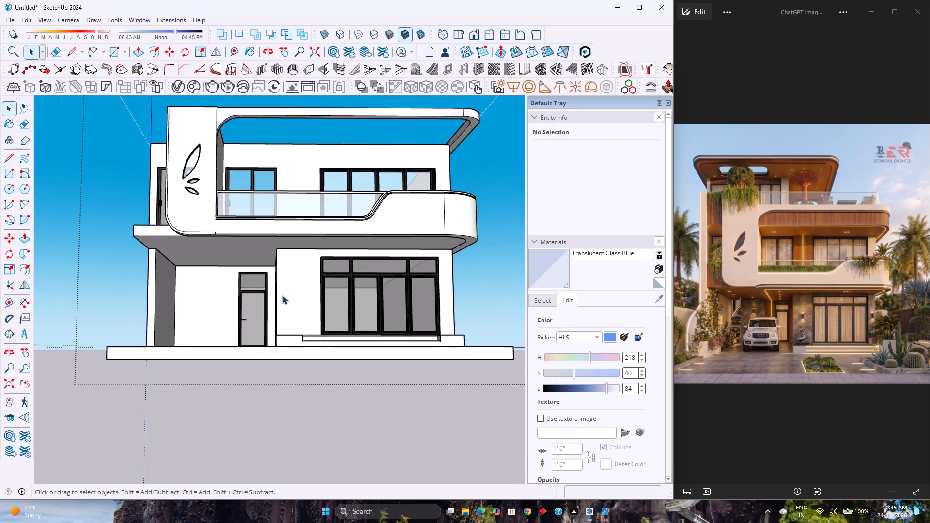
scroll(282, 295, up, 4)
scroll(282, 295, down, 2)
middle_drag(276, 283, 265, 377)
scroll(266, 355, down, 3)
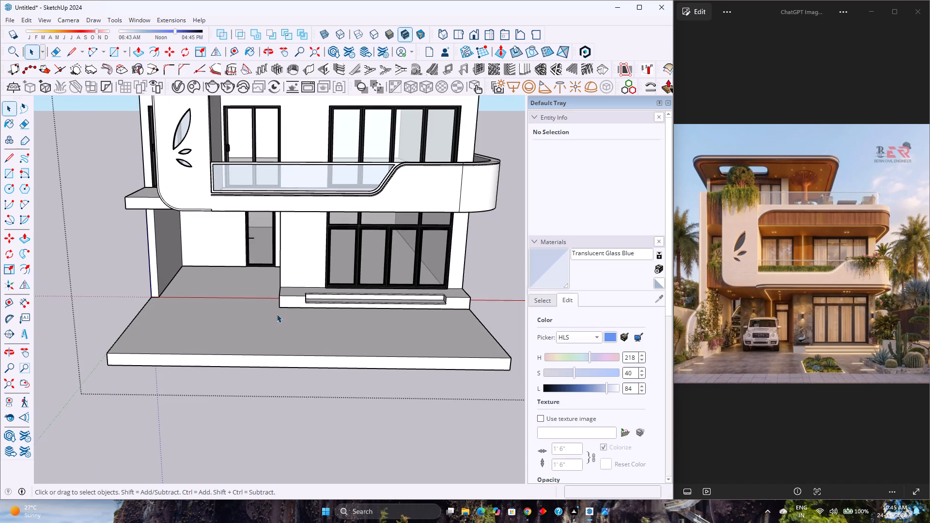
middle_drag(262, 382, 238, 308)
scroll(238, 308, up, 3)
scroll(212, 390, down, 5)
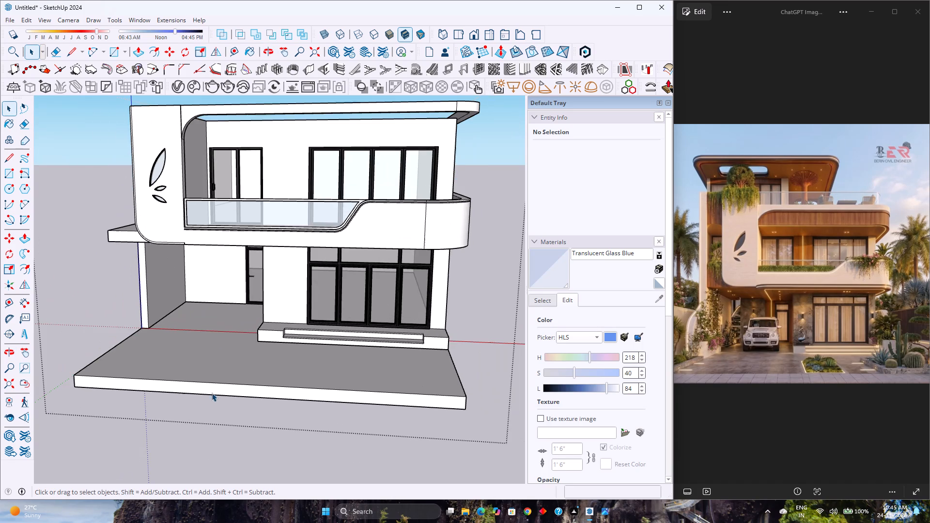
middle_drag(234, 386, 229, 348)
scroll(294, 331, up, 4)
scroll(363, 354, up, 1)
middle_drag(363, 354, 347, 357)
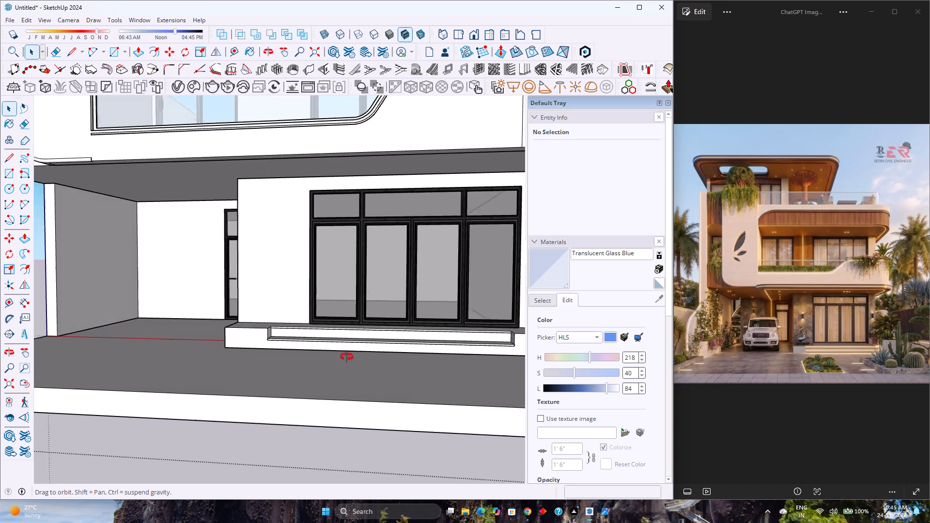
middle_drag(347, 357, 323, 474)
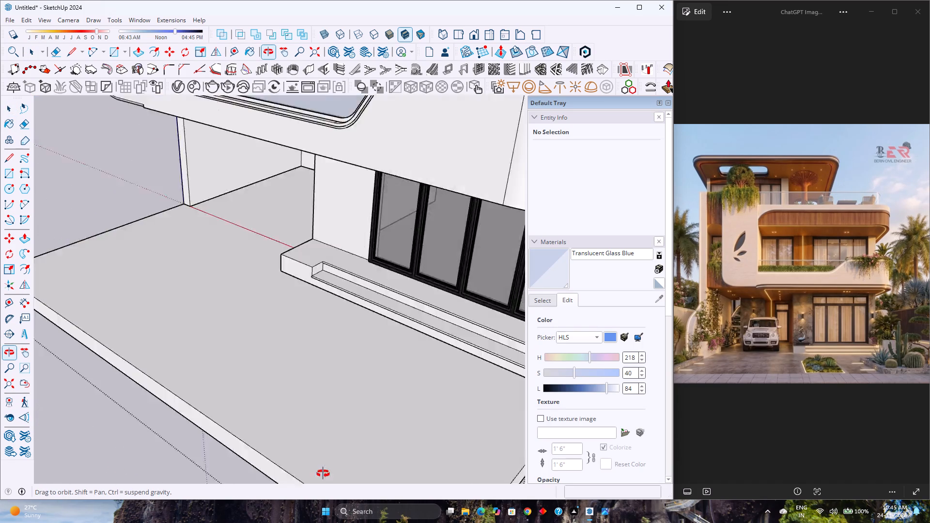
middle_drag(323, 474, 351, 345)
scroll(351, 345, down, 4)
middle_drag(349, 340, 352, 363)
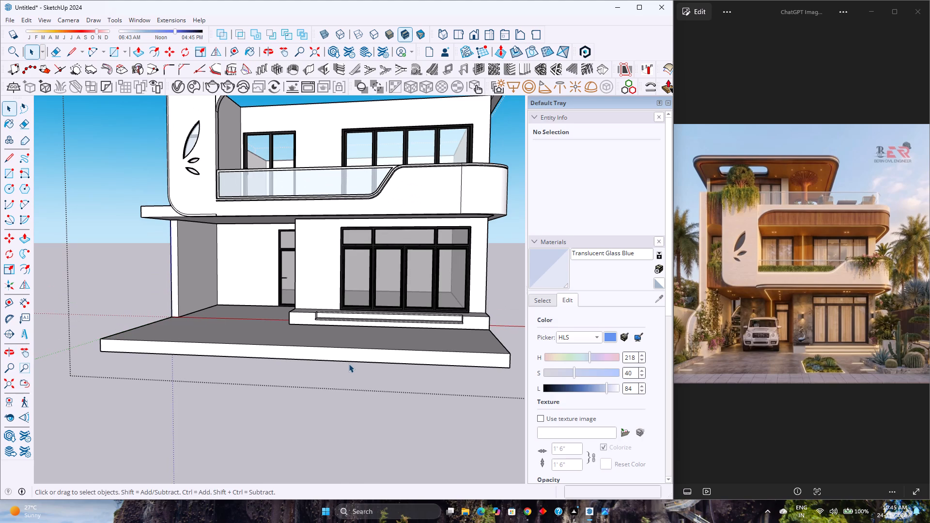
Reopen the ground slab group, extend its front face another 10' forward, and leave the group's editing.
key(p)
key(space)
double_click(350, 354)
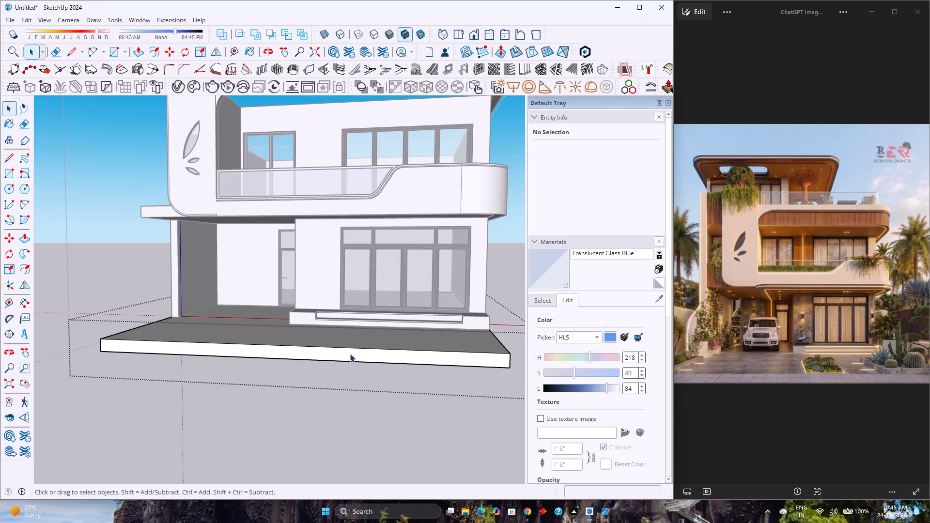
key(p)
click(349, 355)
text(10')
key(Return)
scroll(306, 370, down, 3)
middle_drag(306, 371, 336, 424)
key(Escape)
scroll(332, 383, down, 4)
key(Escape)
key(space)
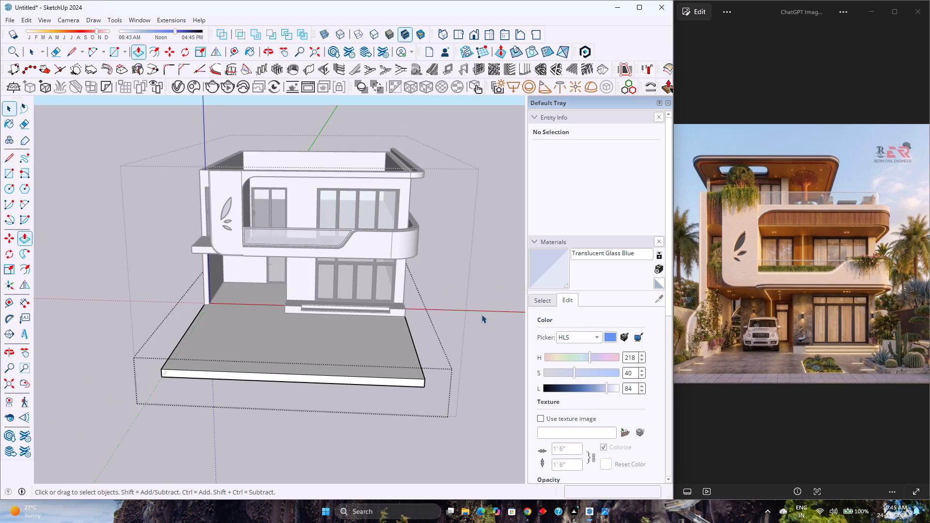
click(481, 314)
Open the first-floor facade group and paint the balcony glass railing's frame with the in-model Metal Seamed material.
scroll(348, 331, up, 3)
shift+middle_drag(355, 303, 376, 413)
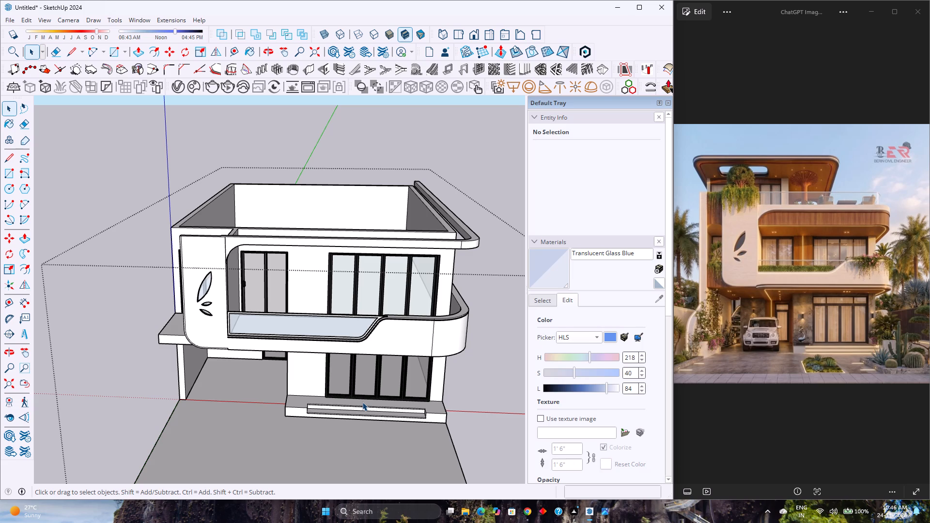
scroll(375, 292, up, 1)
scroll(373, 293, down, 5)
scroll(373, 293, up, 5)
scroll(373, 293, down, 4)
scroll(360, 336, up, 13)
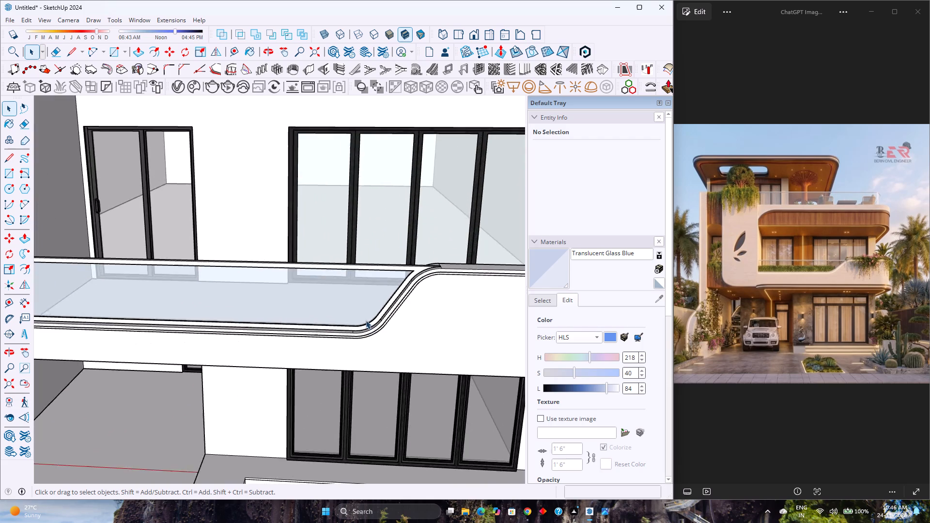
scroll(366, 320, up, 6)
middle_drag(370, 325, 427, 395)
click(387, 313)
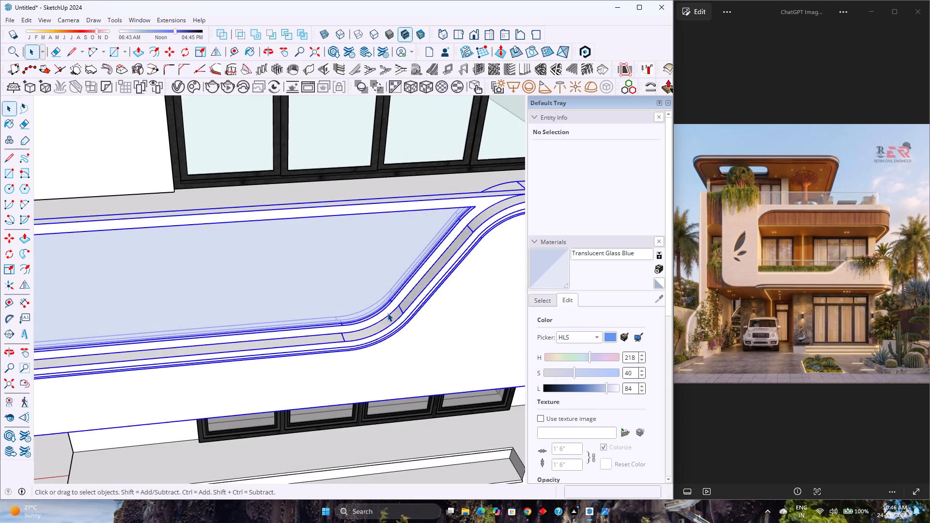
double_click(387, 313)
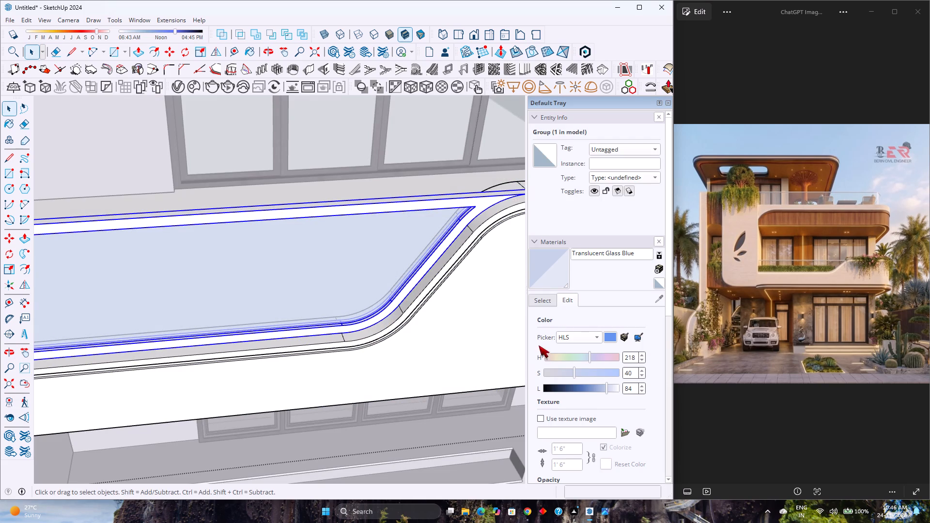
click(544, 297)
click(596, 314)
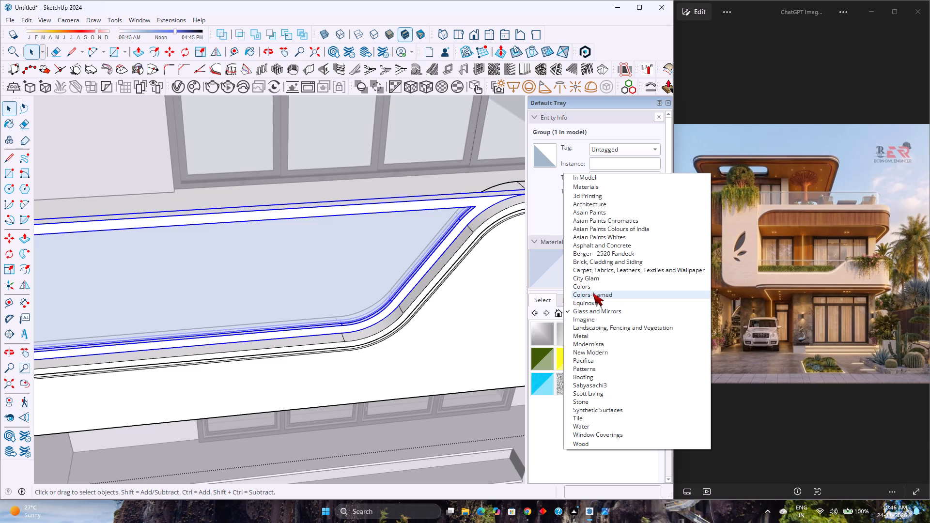
scroll(594, 290, up, 5)
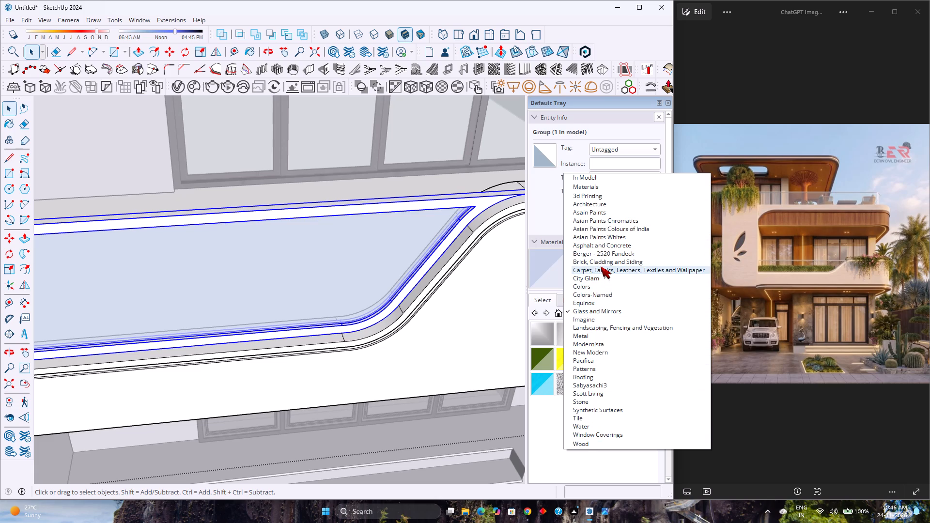
scroll(598, 265, up, 2)
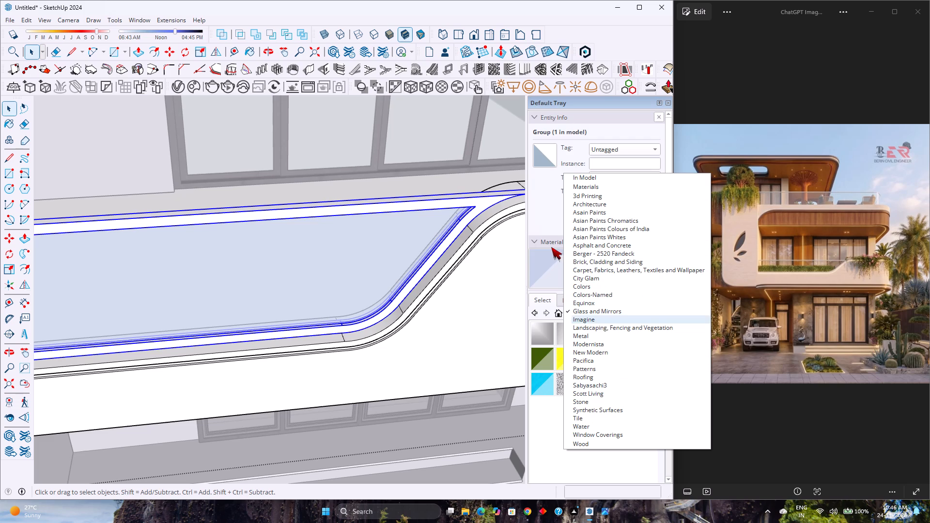
click(590, 176)
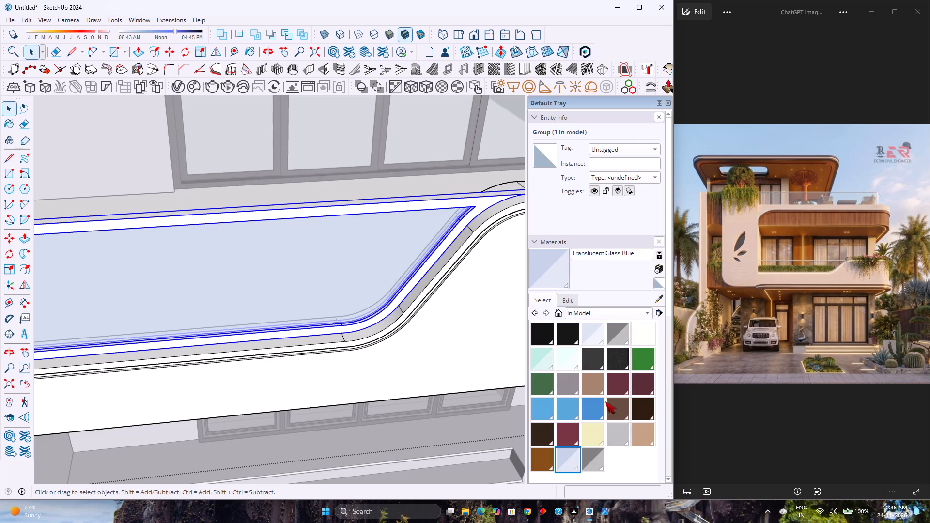
click(646, 406)
click(539, 376)
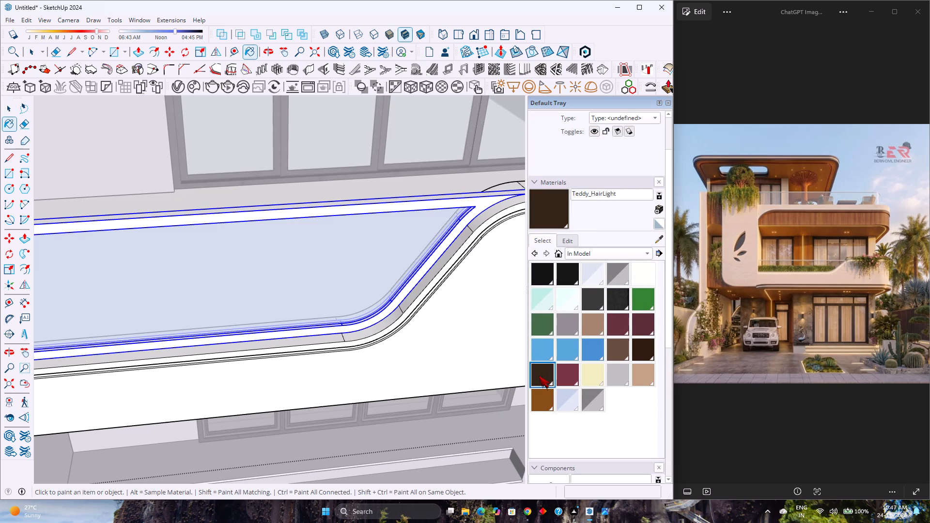
click(572, 275)
click(545, 275)
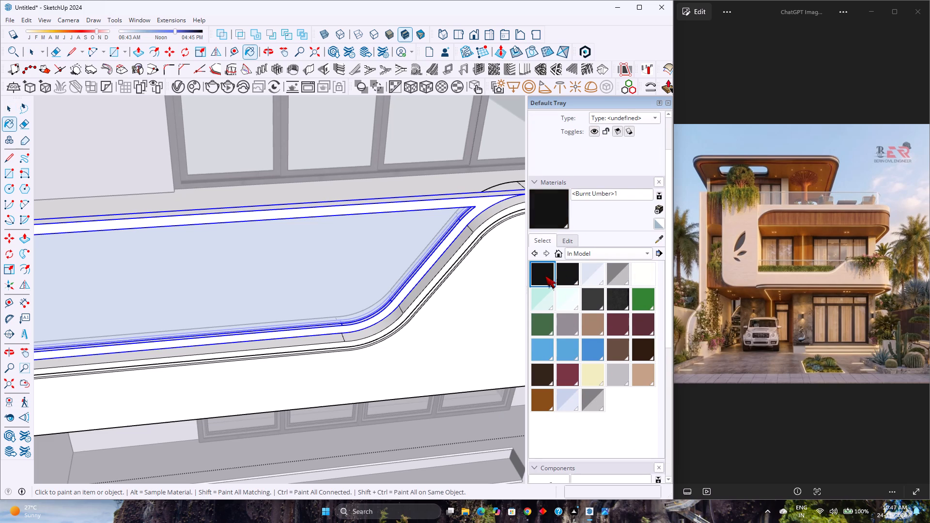
click(594, 305)
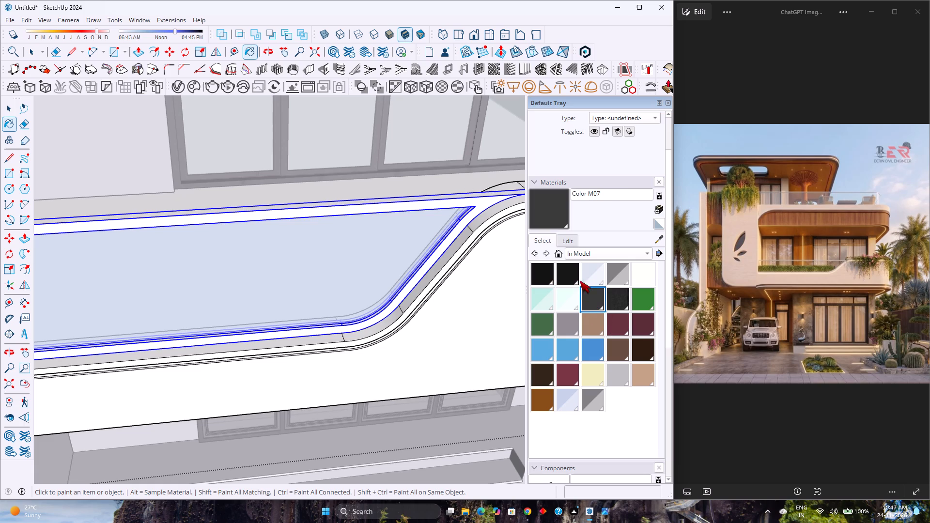
click(613, 308)
click(483, 197)
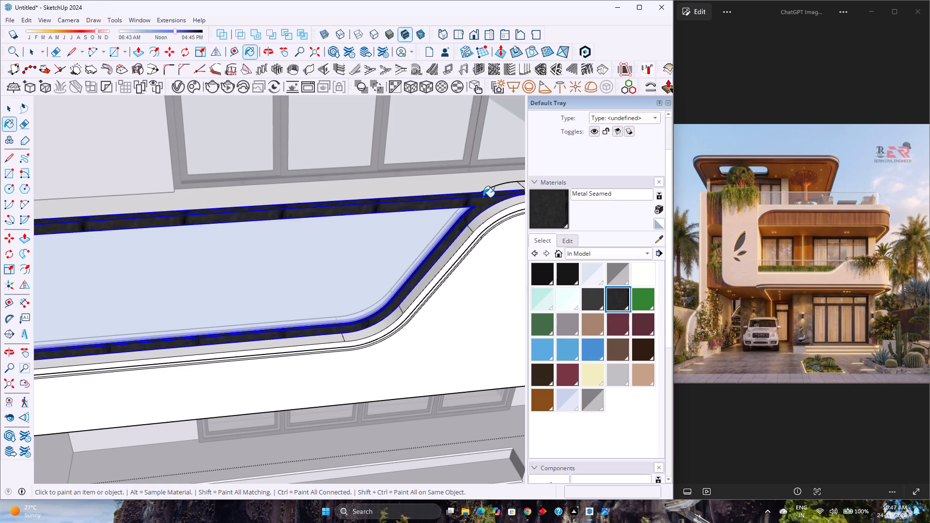
scroll(492, 234, down, 5)
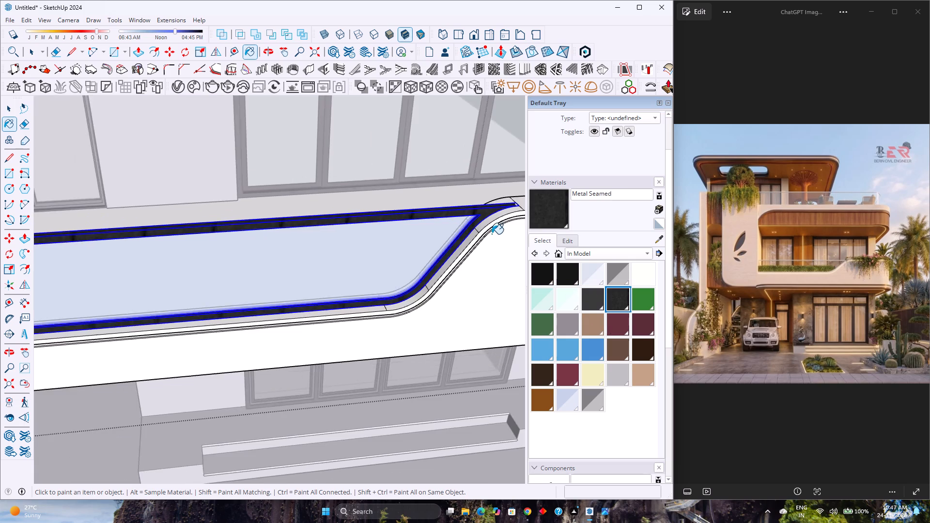
scroll(492, 234, down, 11)
key(space)
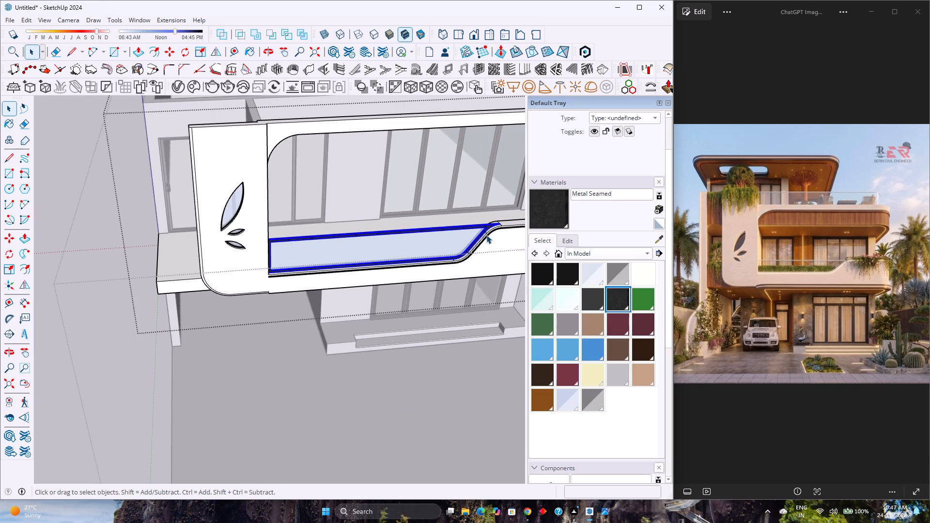
key(Escape)
Examine the balcony railing's dark frame and glass panel close up, including its lower corner beside the leaf-cutout panel.
scroll(405, 295, down, 3)
middle_drag(404, 309, 254, 201)
scroll(245, 174, up, 2)
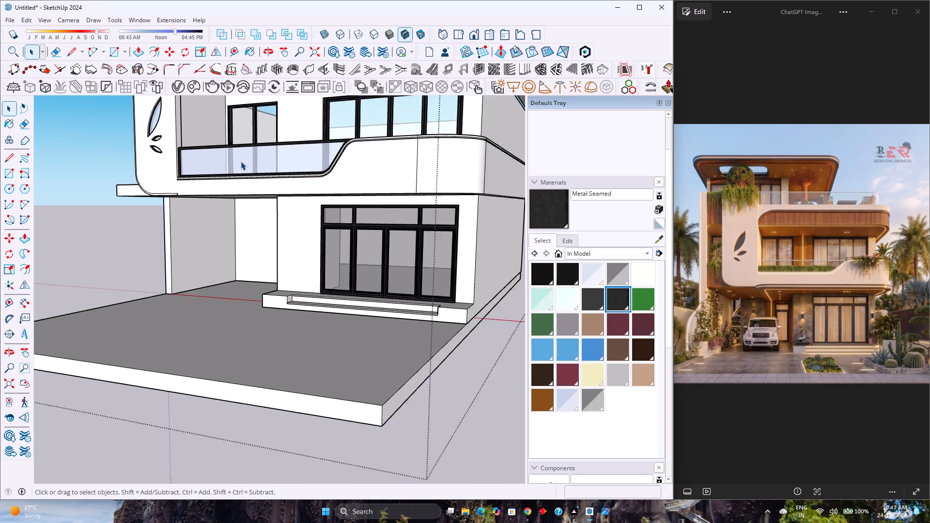
scroll(241, 161, up, 4)
shift+middle_drag(241, 161, 343, 365)
middle_click(343, 365)
scroll(318, 378, up, 9)
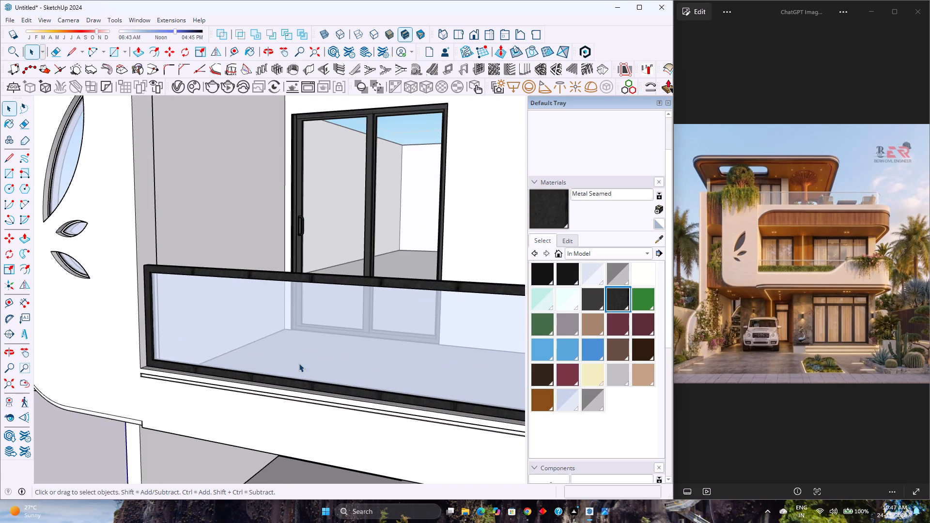
scroll(299, 363, up, 1)
middle_drag(299, 363, 270, 413)
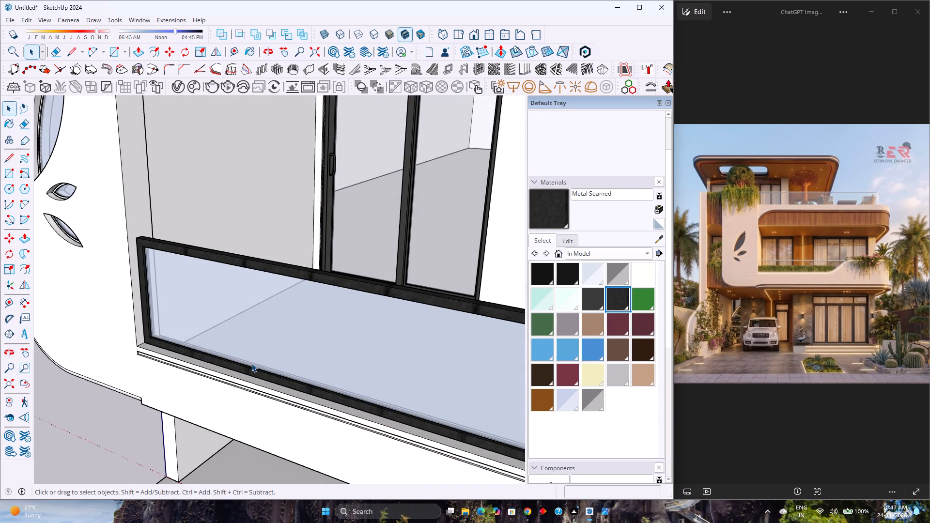
scroll(61, 348, up, 3)
scroll(227, 305, up, 5)
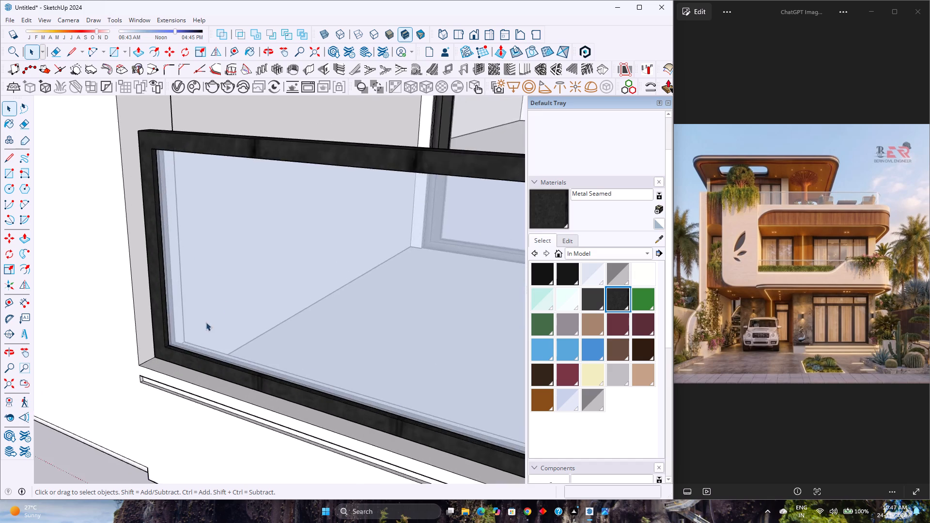
scroll(206, 322, up, 3)
middle_drag(141, 352, 290, 306)
scroll(184, 350, up, 6)
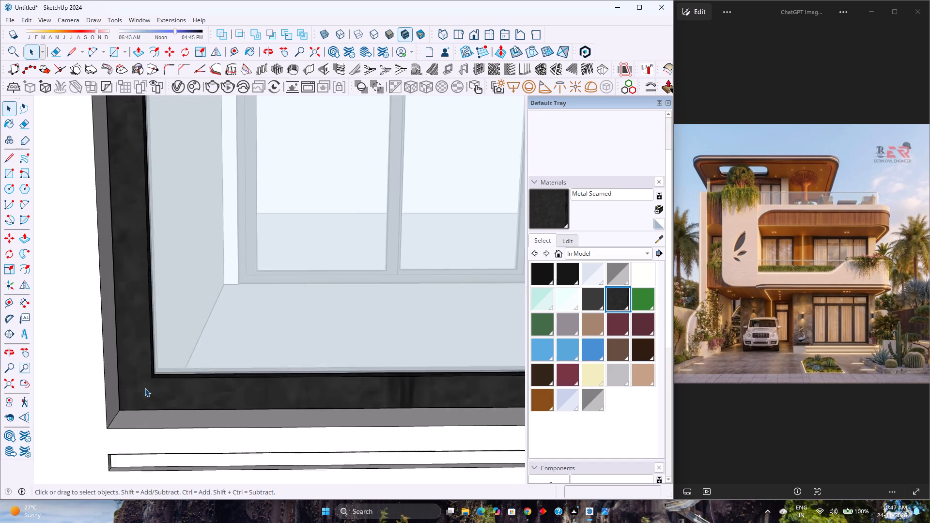
scroll(145, 388, up, 7)
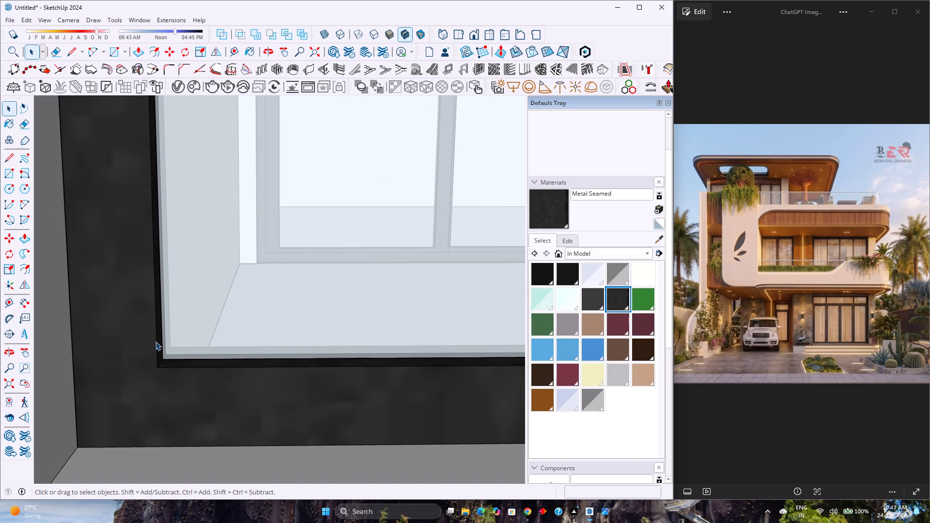
scroll(186, 396, down, 6)
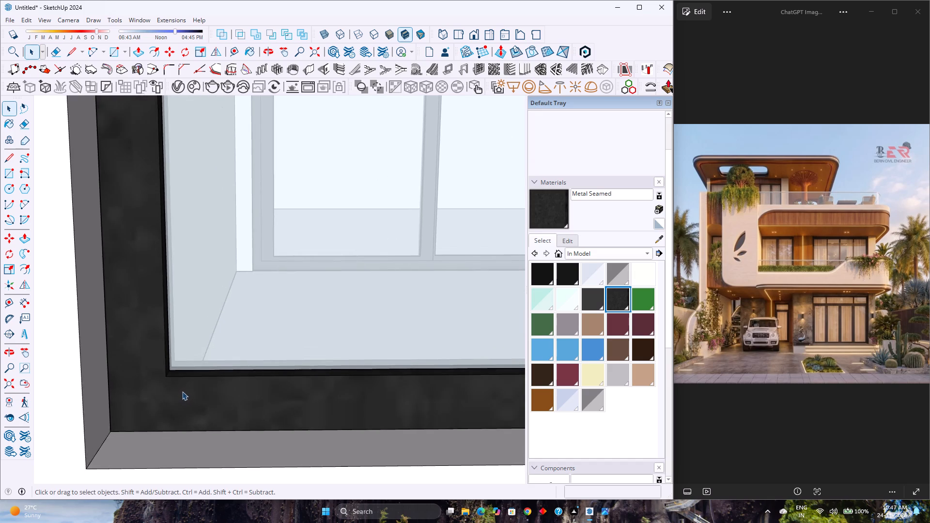
scroll(182, 391, down, 20)
scroll(182, 391, down, 10)
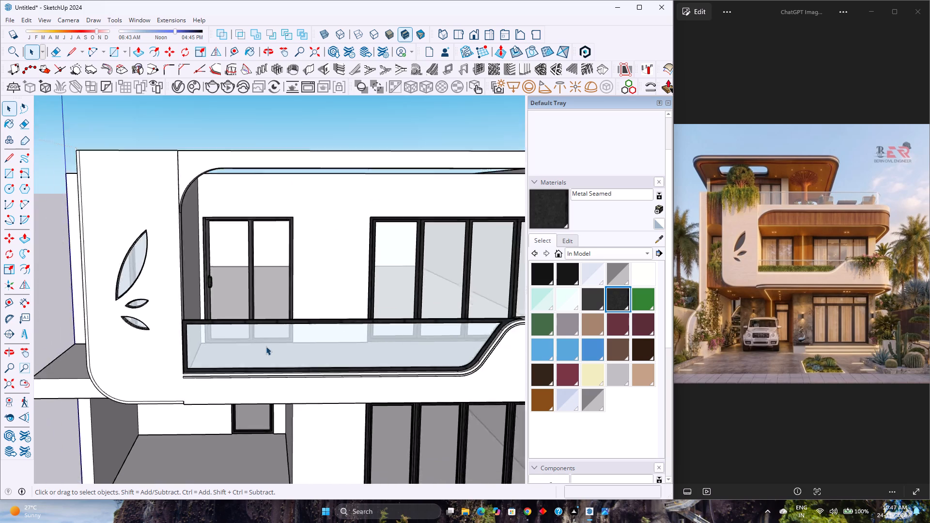
Look over the whole front facade and check the grouping of the carport slab, ground-floor walls and upper-floor walls.
scroll(266, 346, down, 1)
middle_drag(279, 366, 282, 289)
scroll(282, 289, down, 8)
middle_click(282, 291)
middle_drag(281, 292, 268, 352)
middle_click(268, 352)
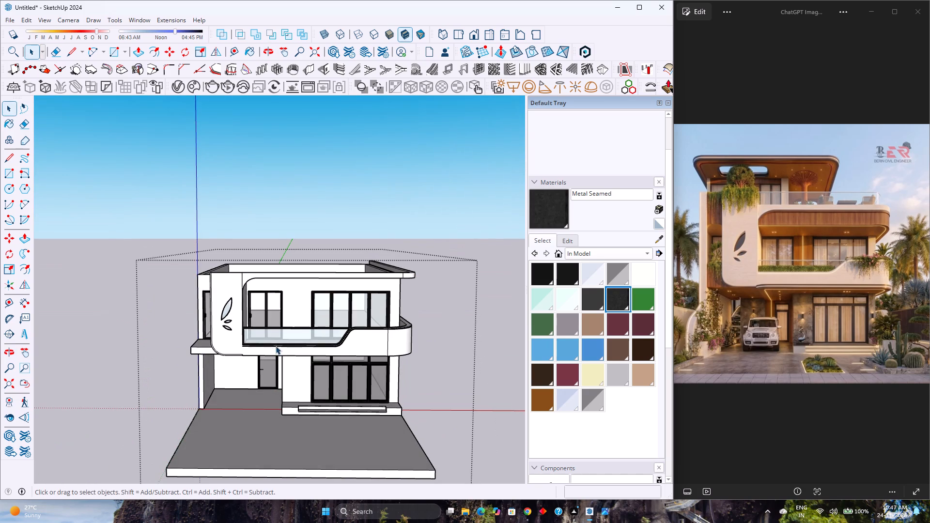
scroll(186, 346, up, 7)
click(201, 355)
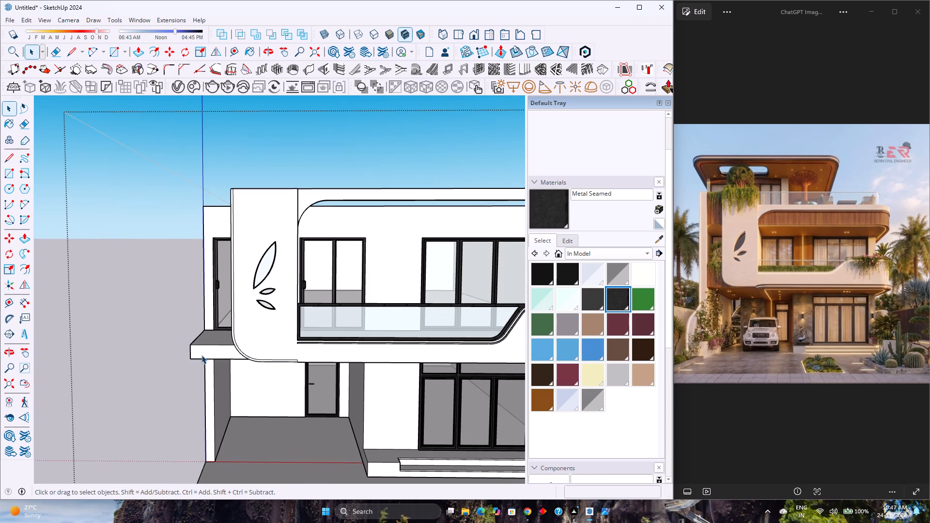
click(206, 381)
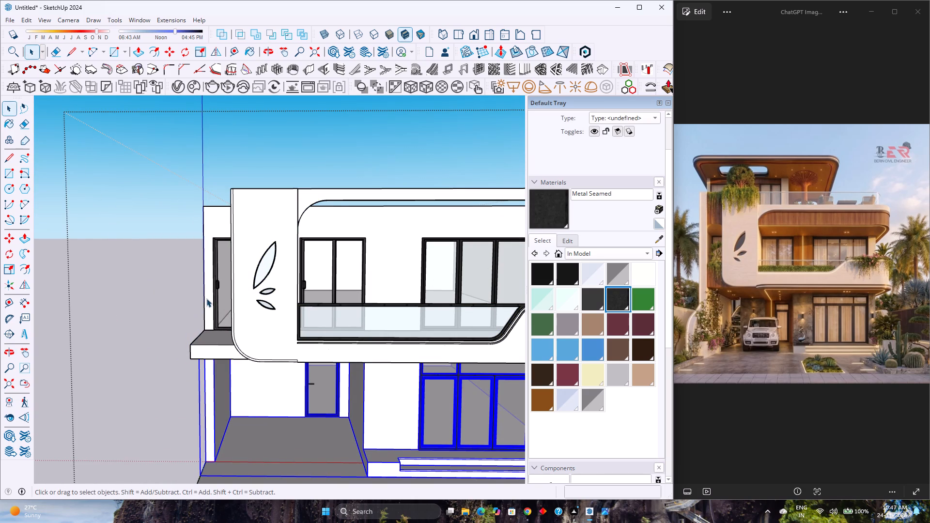
click(206, 298)
scroll(209, 314, down, 8)
middle_drag(311, 338, 275, 338)
click(448, 339)
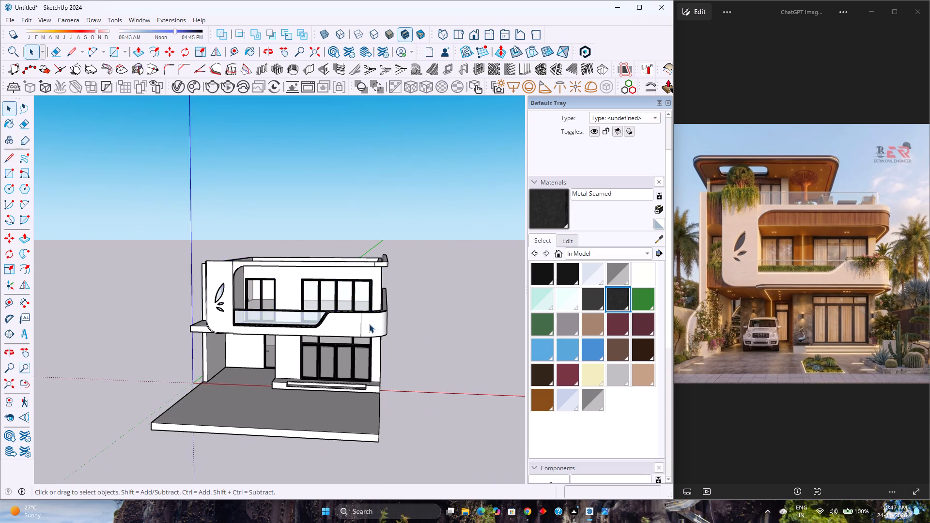
Examine the side balcony slab and the curved lower corner of the leaf-cutout panel from below, above and the front.
scroll(364, 323, up, 4)
scroll(359, 322, down, 3)
middle_drag(205, 323, 252, 290)
middle_click(252, 290)
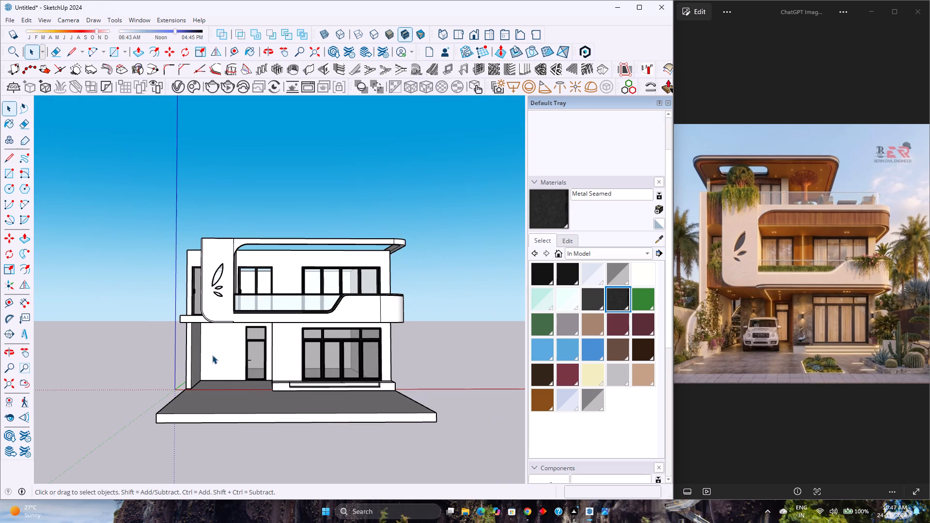
scroll(212, 353, up, 5)
scroll(212, 353, down, 2)
middle_drag(211, 352, 199, 299)
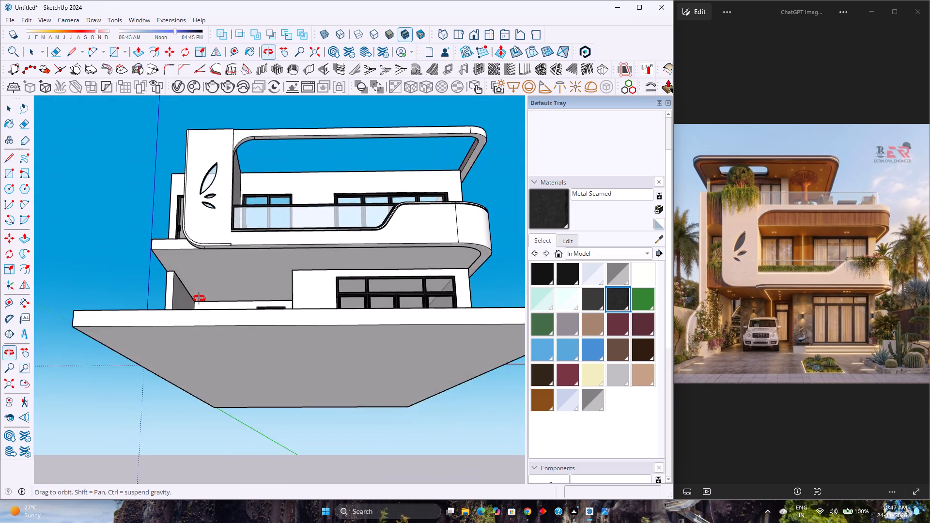
middle_drag(199, 299, 199, 320)
scroll(216, 285, up, 7)
middle_drag(215, 285, 369, 237)
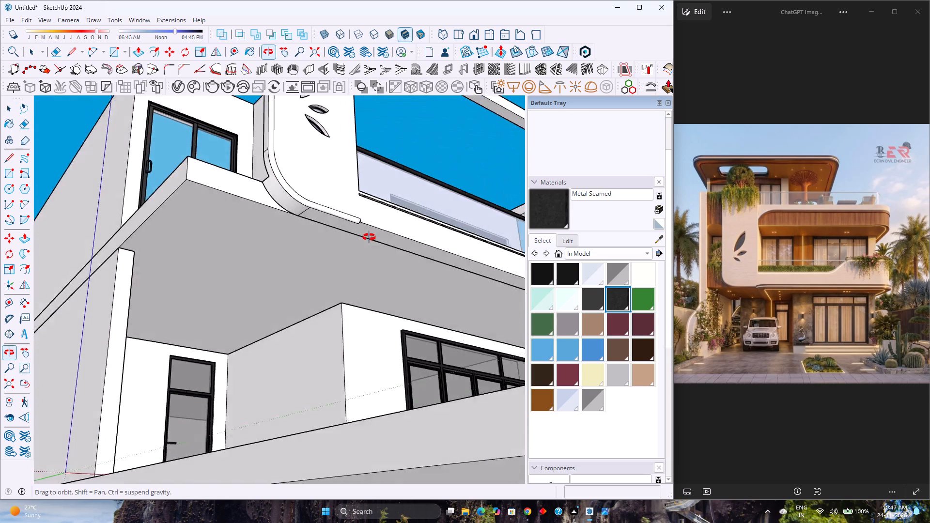
middle_drag(369, 237, 428, 409)
scroll(413, 277, up, 1)
middle_click(428, 409)
middle_drag(292, 286, 254, 310)
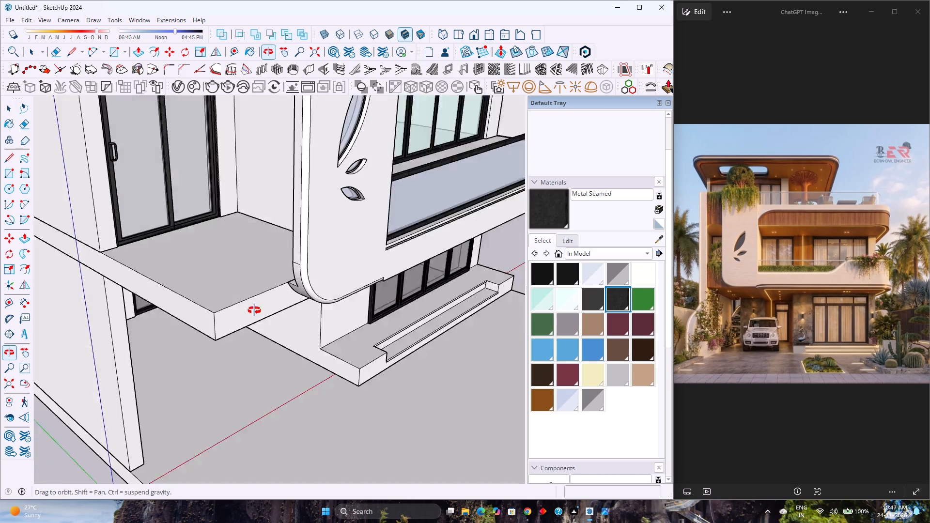
middle_drag(254, 310, 229, 300)
scroll(243, 308, up, 3)
middle_drag(248, 313, 171, 205)
scroll(248, 313, up, 1)
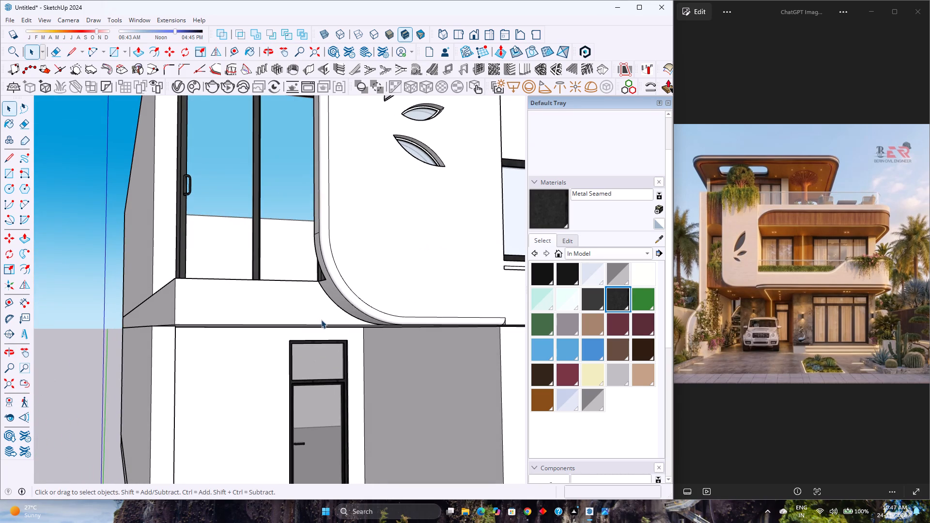
Open the balcony facade group and examine how the leaf-cutout panel's curved lower corner meets the side balcony slab.
double_click(354, 303)
scroll(349, 304, up, 5)
click(349, 304)
scroll(346, 307, up, 3)
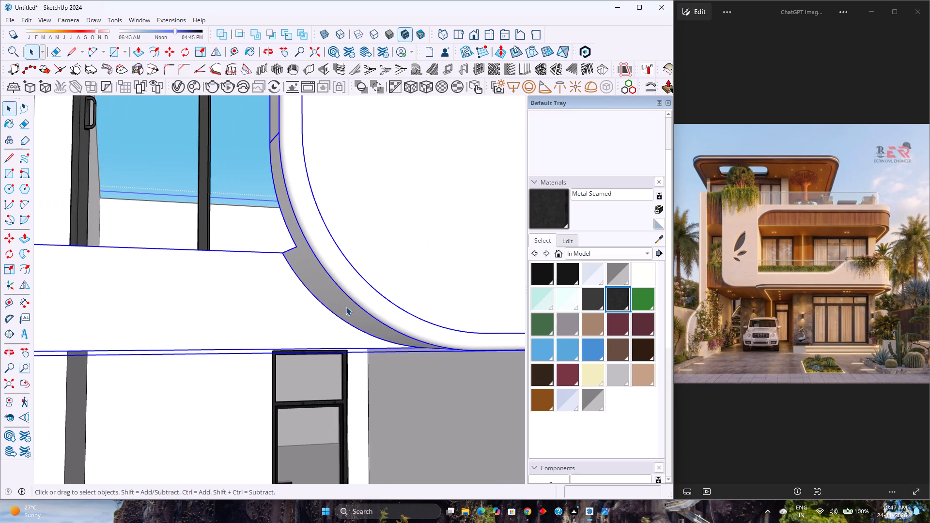
scroll(344, 307, up, 2)
scroll(344, 306, down, 4)
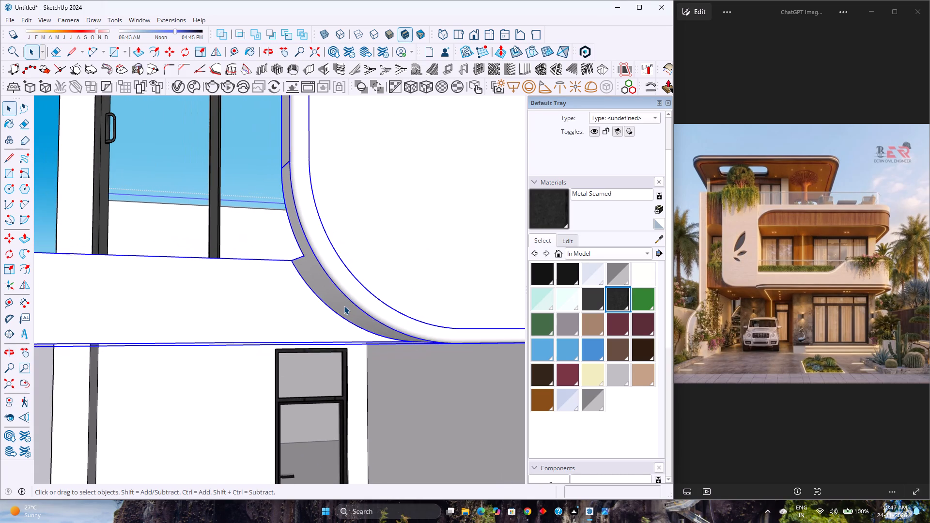
middle_drag(344, 306, 502, 413)
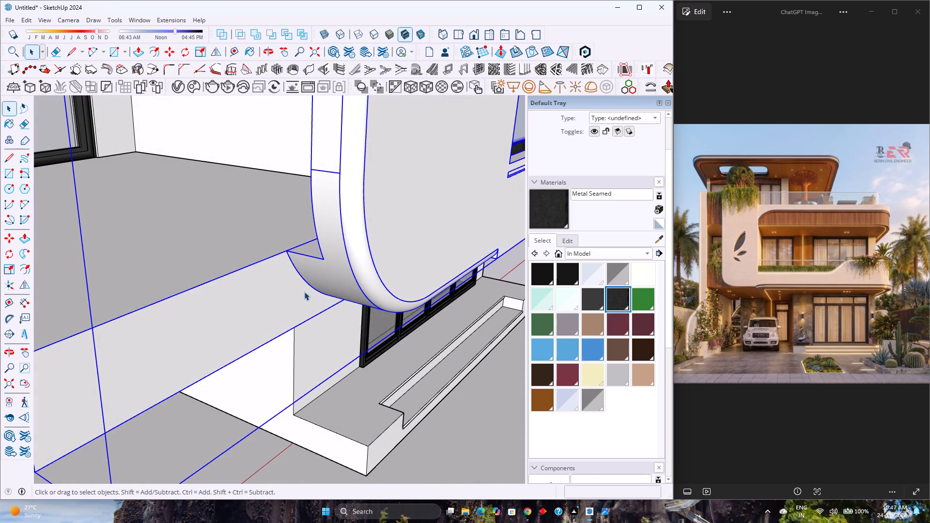
double_click(303, 291)
scroll(296, 291, up, 3)
middle_drag(309, 306, 150, 196)
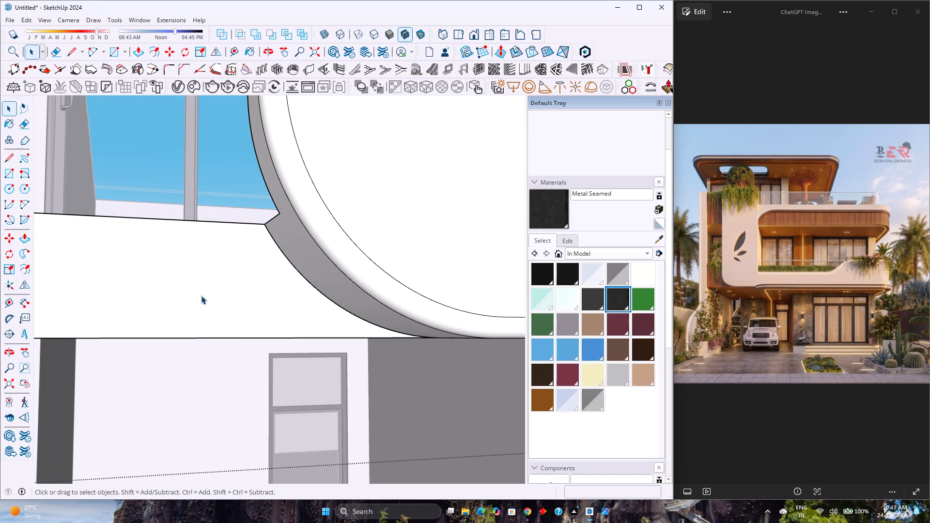
middle_drag(248, 316, 178, 199)
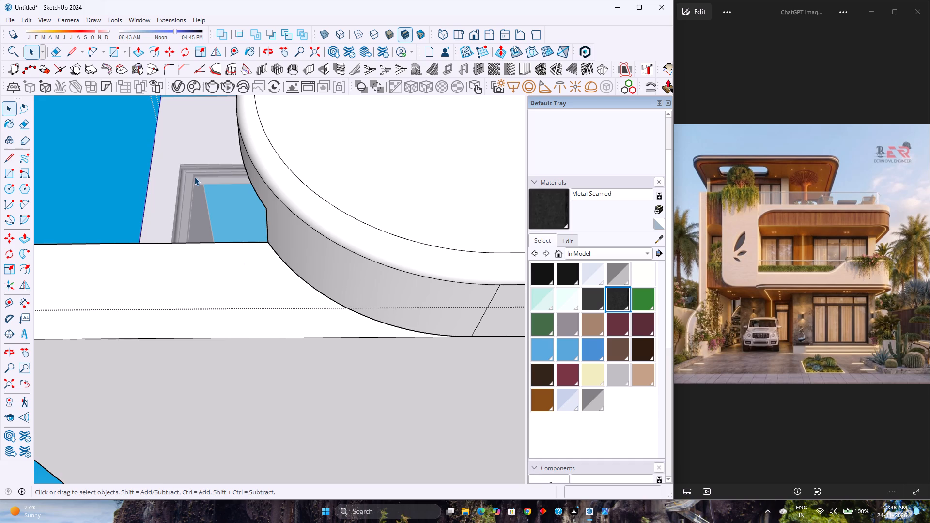
scroll(259, 241, down, 9)
middle_drag(253, 239, 279, 319)
scroll(252, 275, down, 4)
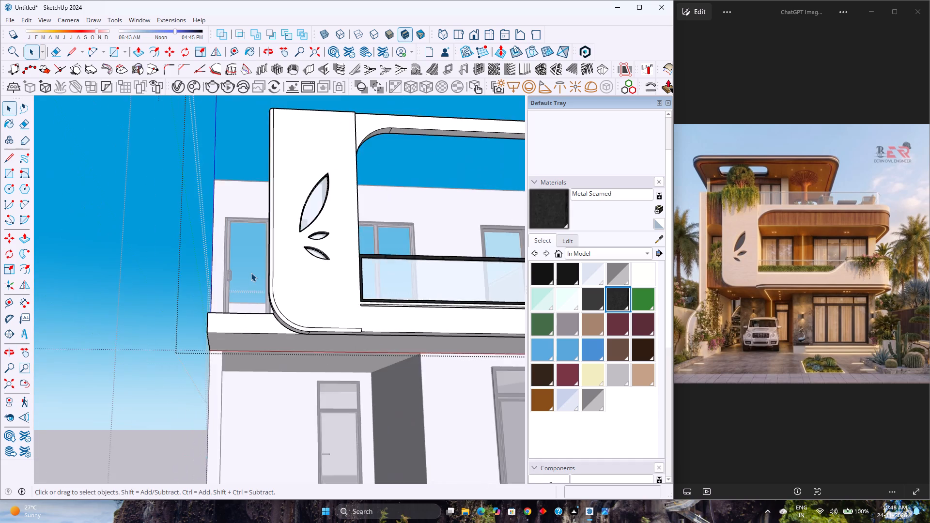
scroll(251, 273, down, 5)
click(152, 280)
Open the first-floor walls group and copy the recessed front wall's top outer edge 2' straight down the wall.
middle_drag(168, 266, 149, 396)
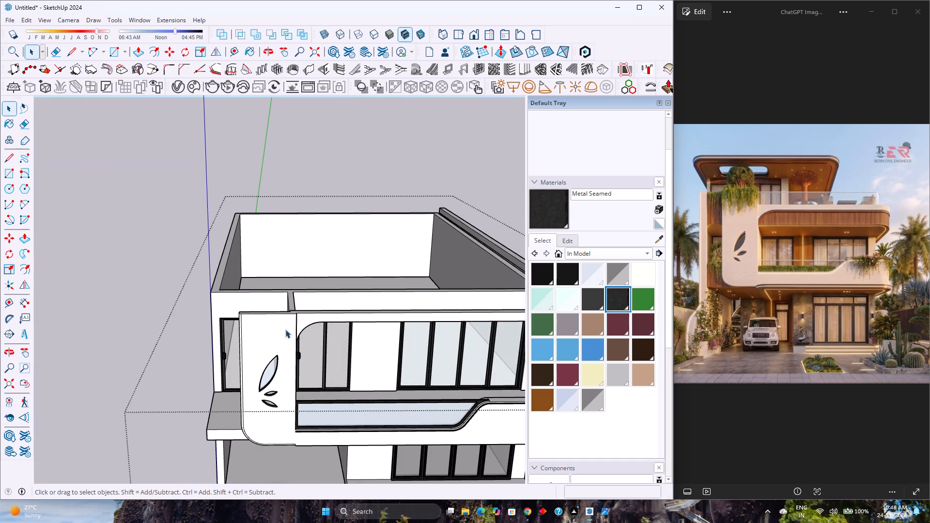
scroll(320, 295, up, 2)
click(318, 301)
scroll(318, 301, up, 3)
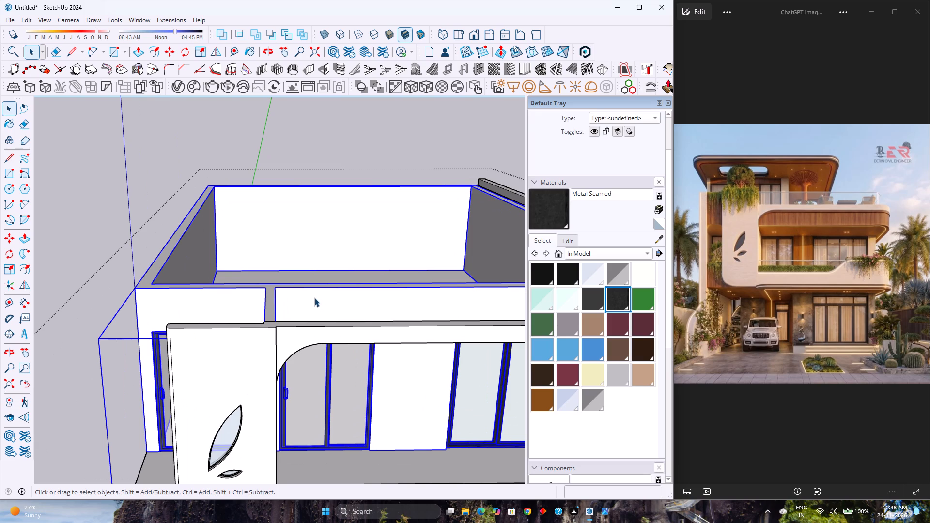
scroll(314, 293, up, 9)
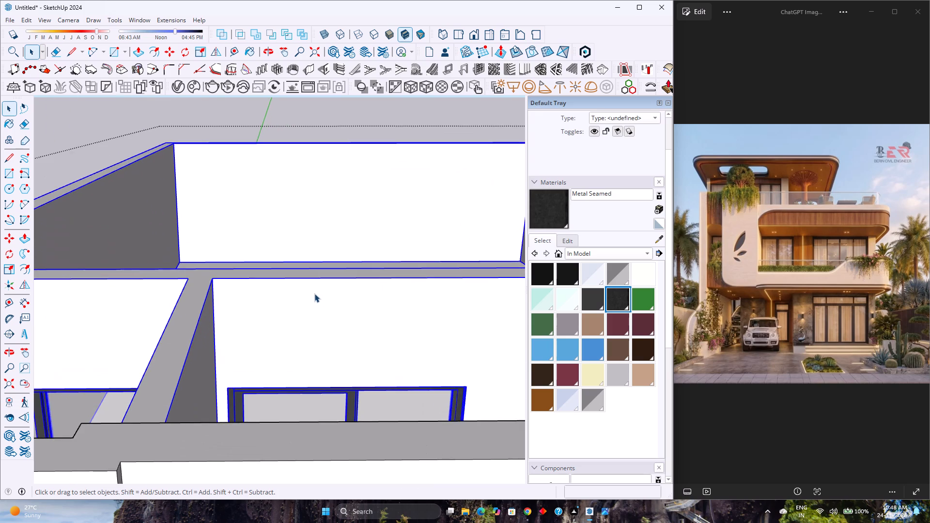
scroll(314, 293, down, 4)
scroll(314, 293, up, 2)
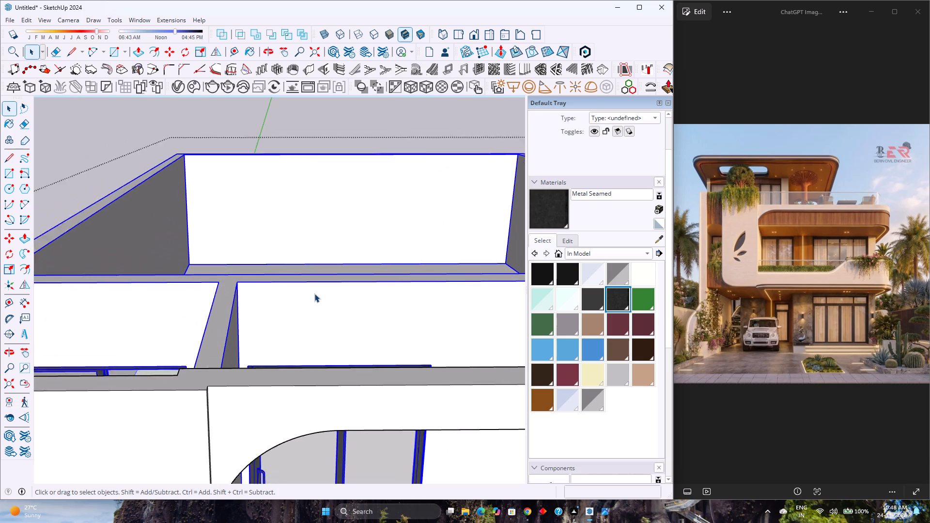
scroll(314, 293, up, 2)
double_click(310, 297)
scroll(310, 297, down, 5)
click(310, 297)
scroll(310, 297, down, 2)
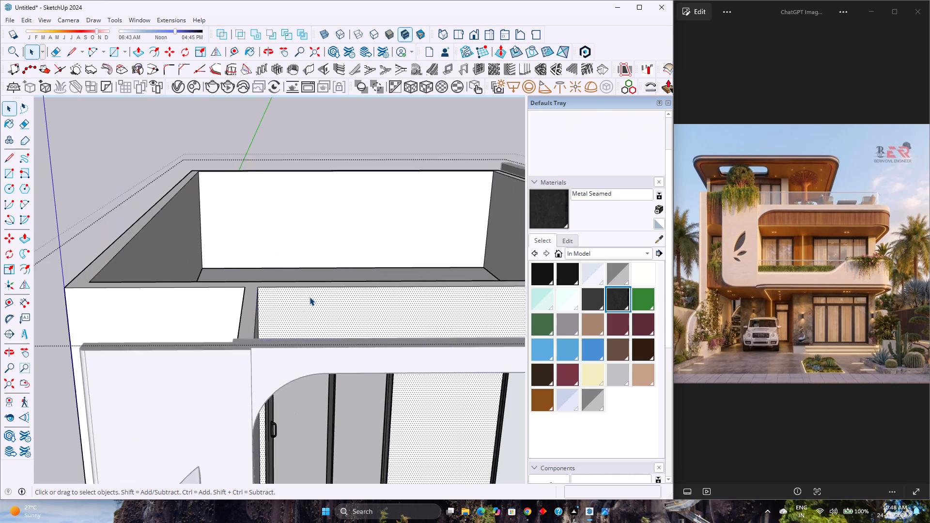
scroll(310, 297, down, 2)
middle_drag(318, 299, 154, 338)
scroll(154, 338, up, 1)
scroll(153, 334, down, 5)
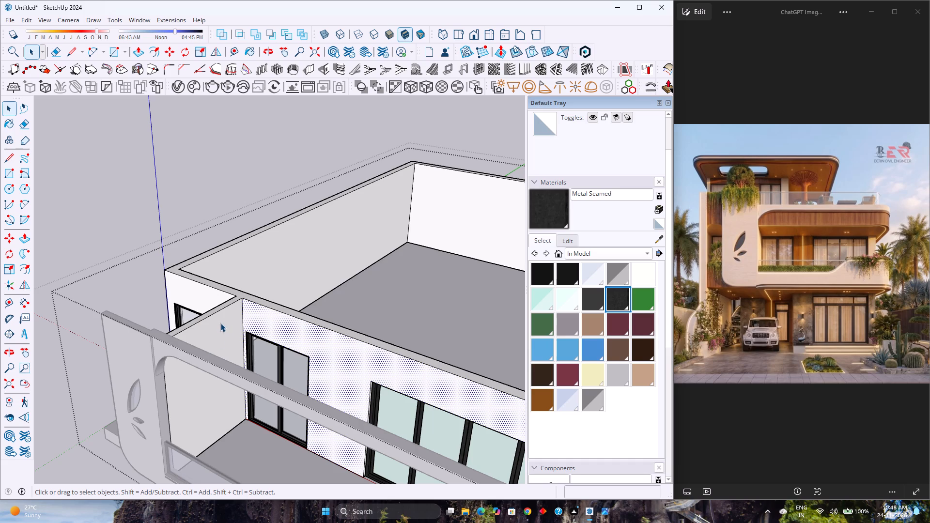
scroll(242, 282, down, 2)
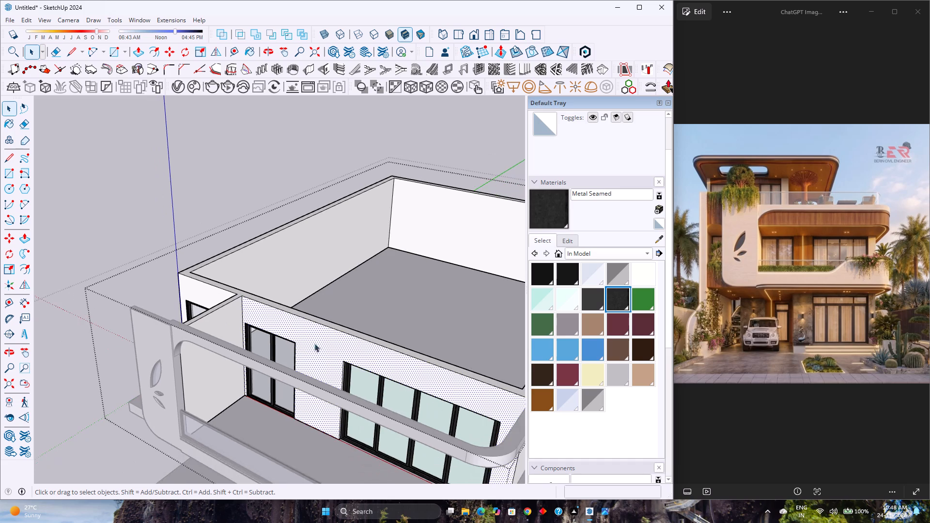
middle_drag(318, 349, 259, 316)
scroll(257, 312, down, 2)
middle_drag(257, 312, 310, 353)
scroll(285, 333, up, 4)
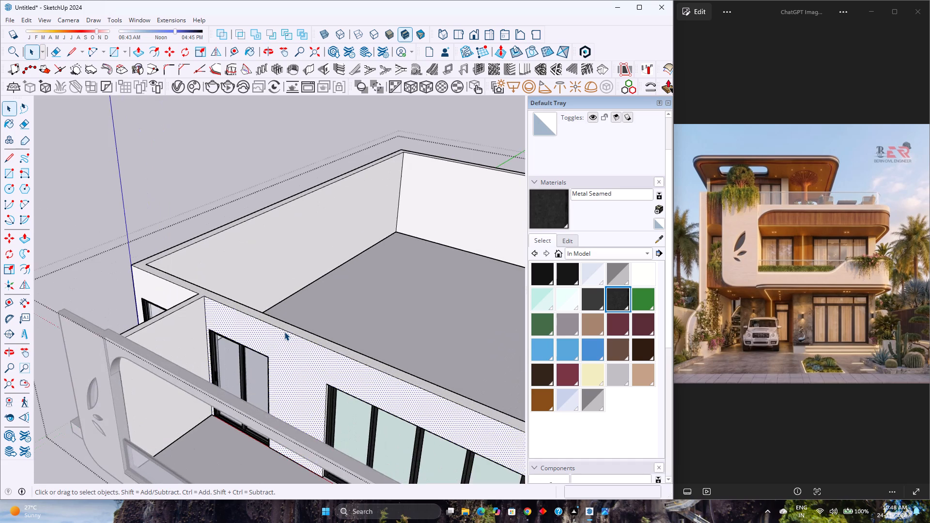
click(283, 329)
key(m)
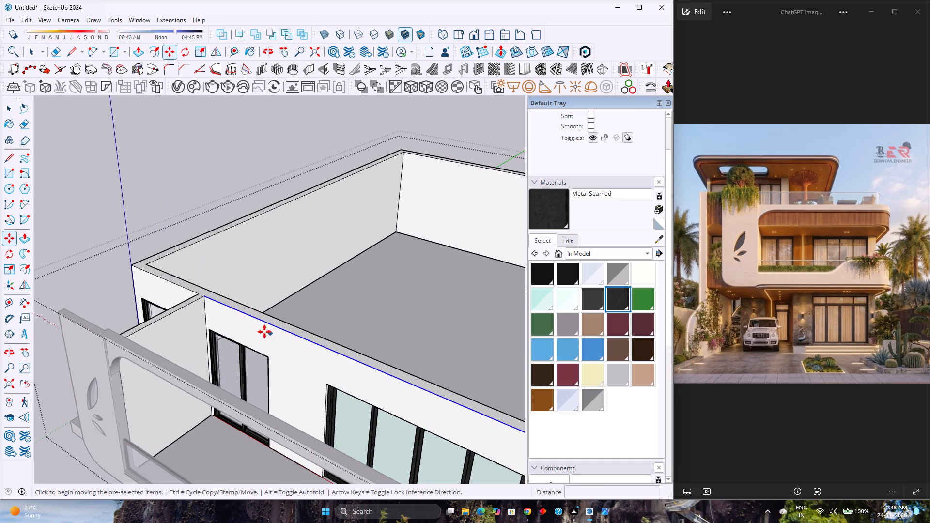
scroll(209, 306, up, 7)
click(202, 292)
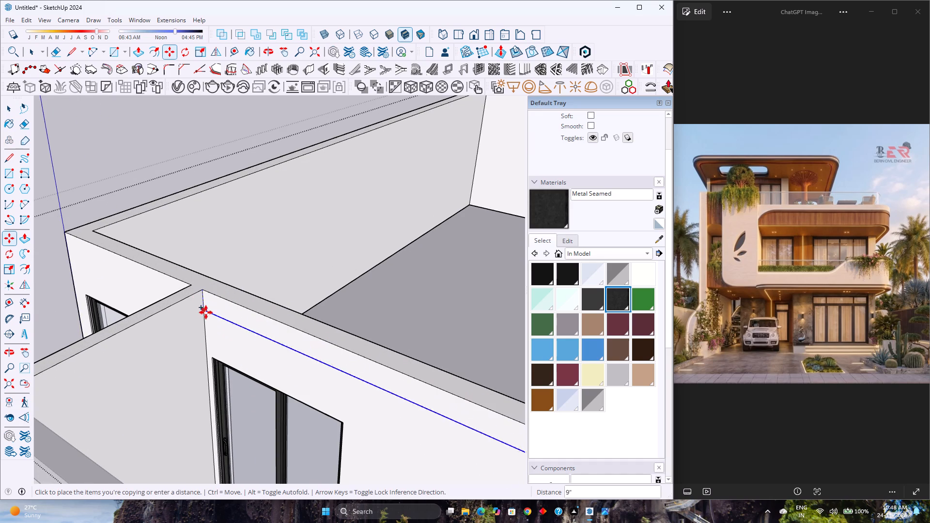
key(Up)
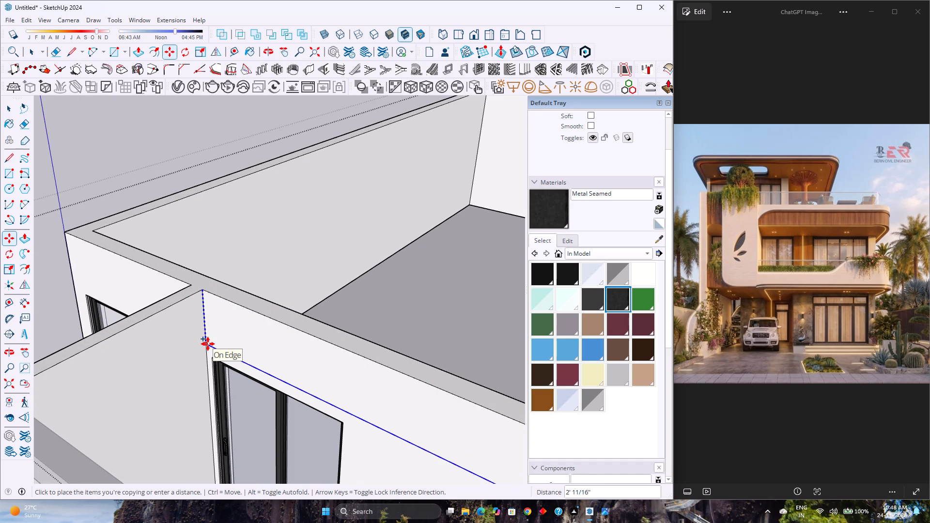
key(2)
key(apostrophe)
key(Return)
scroll(223, 339, down, 11)
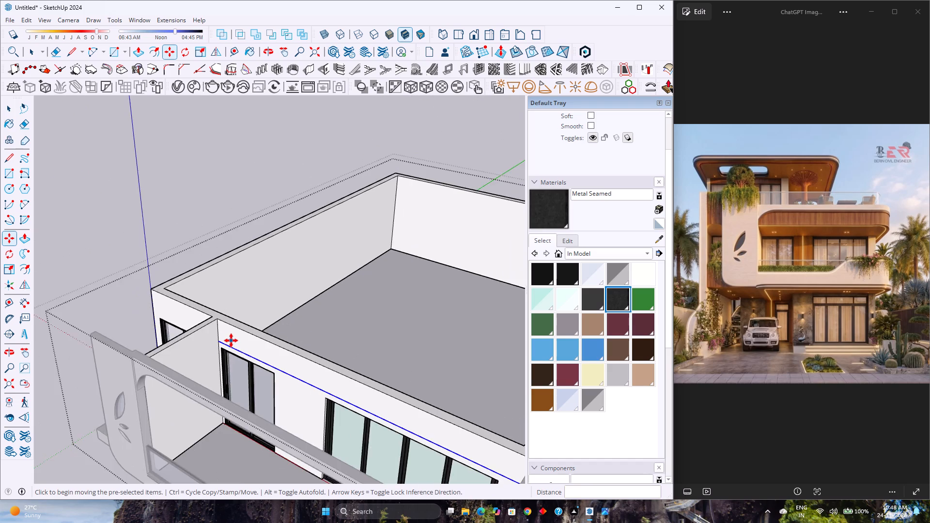
scroll(231, 340, down, 2)
key(space)
Push/Pull the 2' strip above the front windows outward 7' 3" to the facade frame, forming the balcony roof slab.
scroll(231, 339, up, 5)
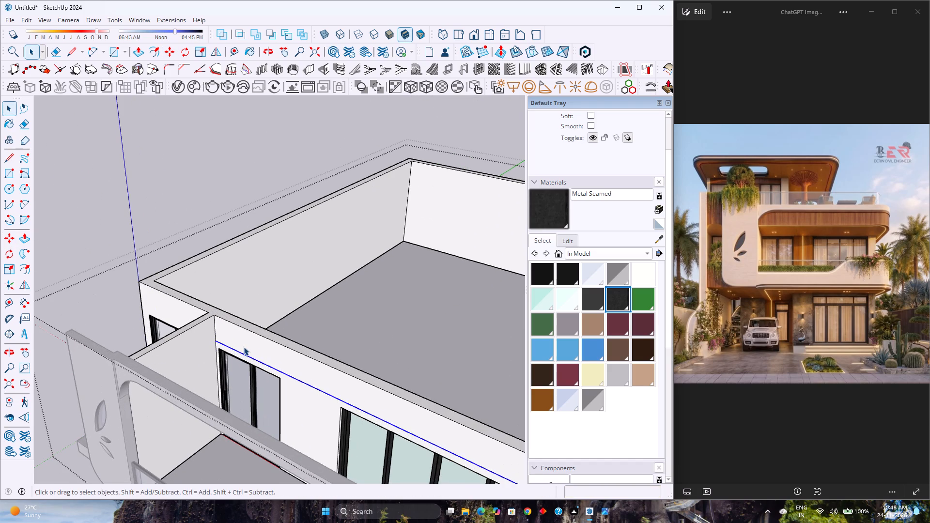
key(p)
click(258, 349)
scroll(239, 375, down, 4)
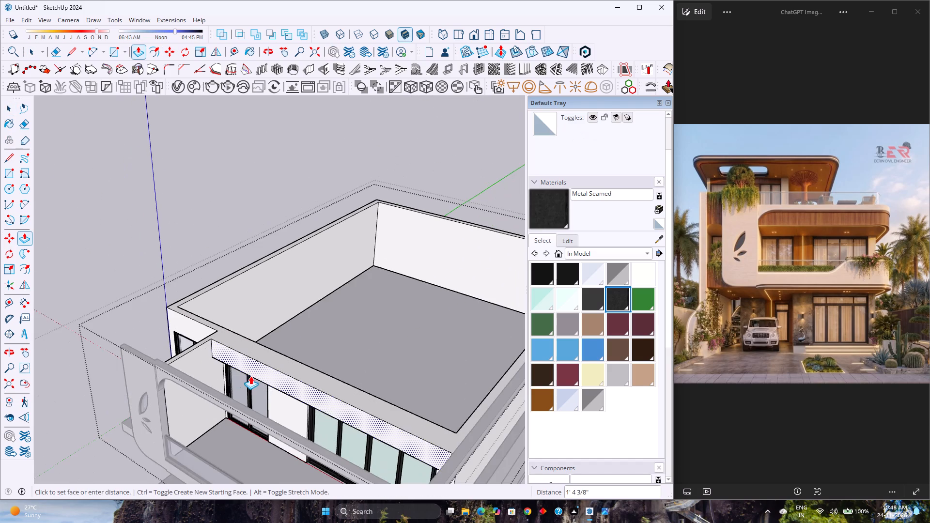
middle_drag(250, 376, 96, 323)
middle_click(96, 323)
scroll(115, 310, down, 3)
shift+middle_drag(115, 310, 411, 401)
shift+middle_click(412, 401)
scroll(334, 403, up, 1)
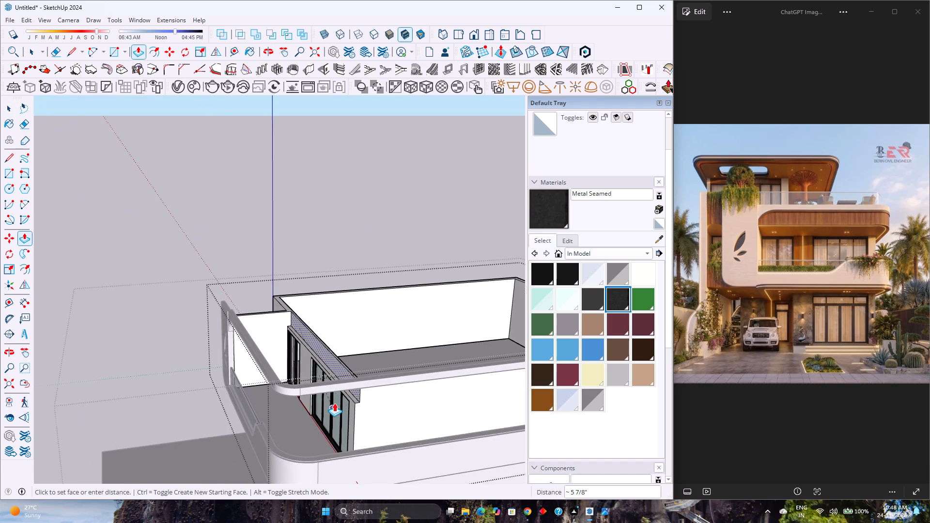
scroll(334, 403, up, 5)
middle_drag(304, 381, 224, 470)
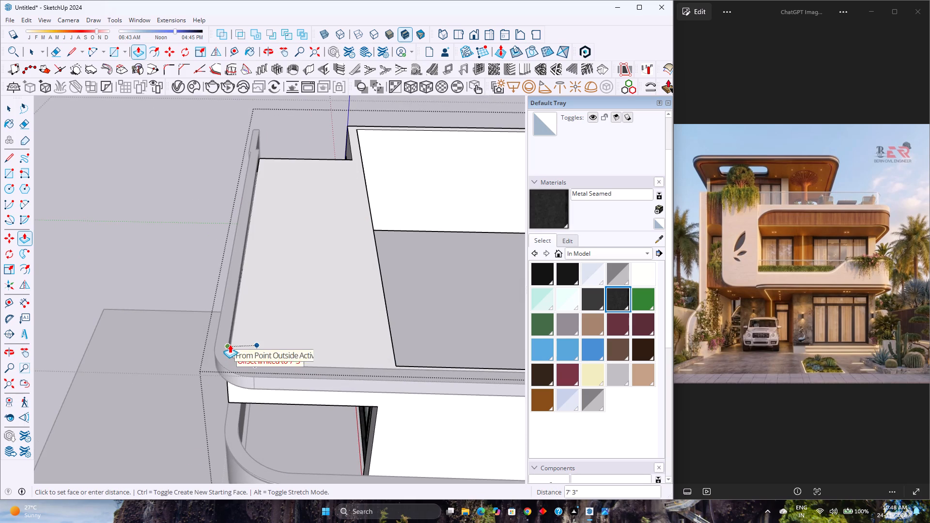
click(230, 344)
Push/Pull the first floor's outer side face, at the rounded end of the facade frame, outward 3" to the frame's edge.
middle_drag(264, 327, 87, 331)
shift+middle_drag(204, 297, 398, 358)
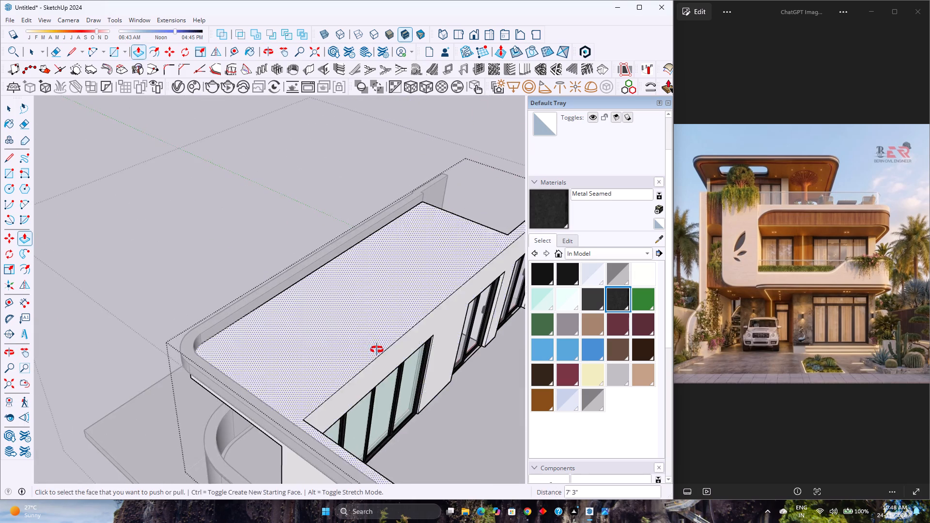
middle_drag(377, 350, 408, 370)
middle_drag(297, 354, 212, 334)
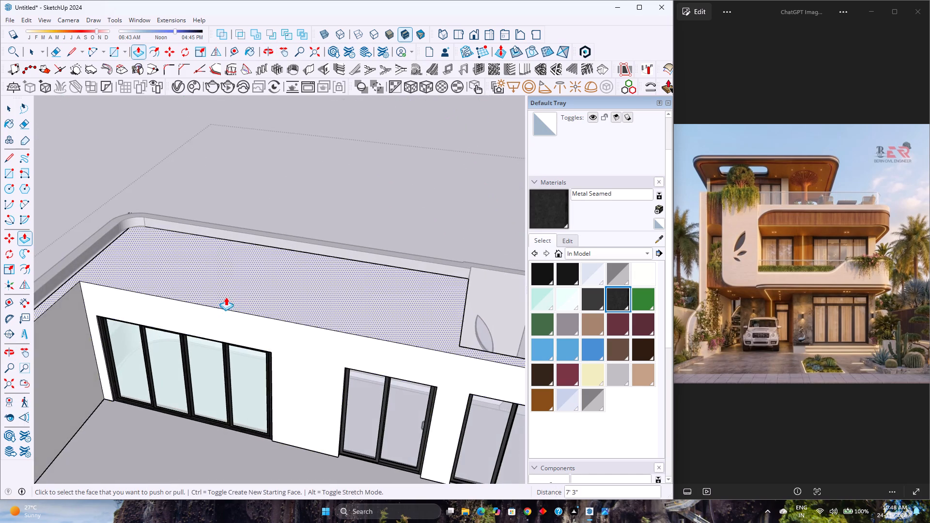
shift+middle_drag(226, 297, 358, 431)
middle_drag(221, 415, 216, 407)
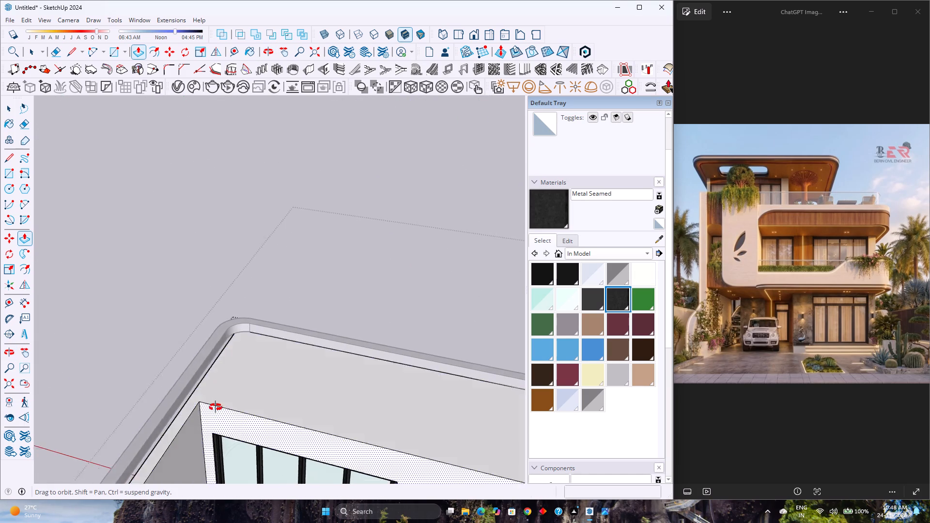
middle_drag(216, 407, 288, 295)
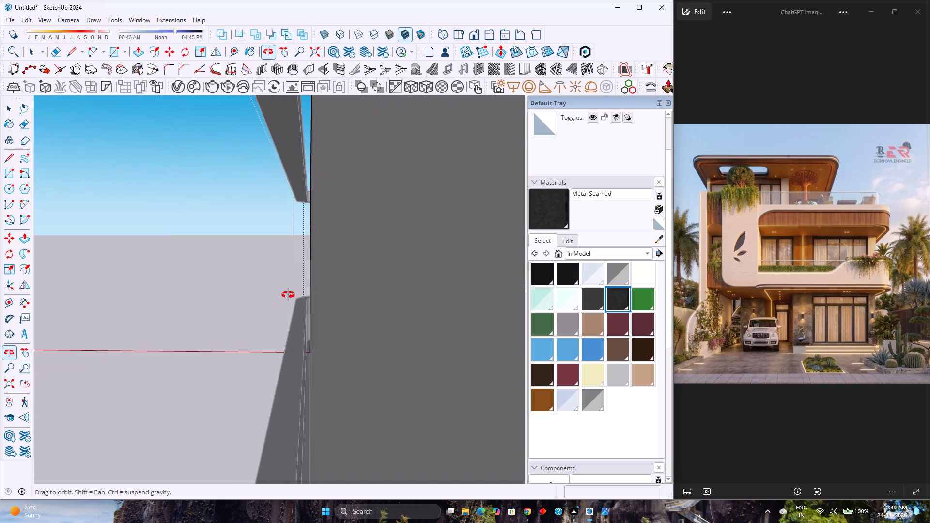
middle_drag(288, 295, 292, 300)
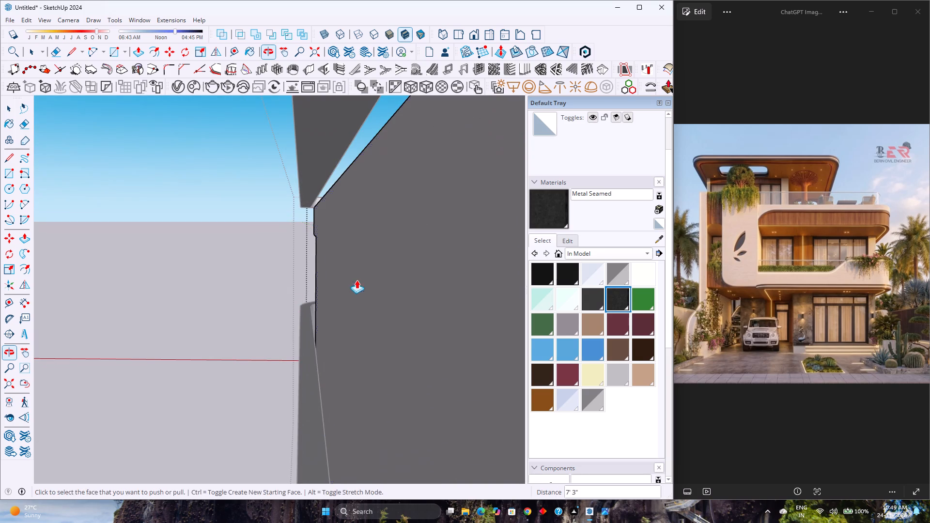
click(358, 279)
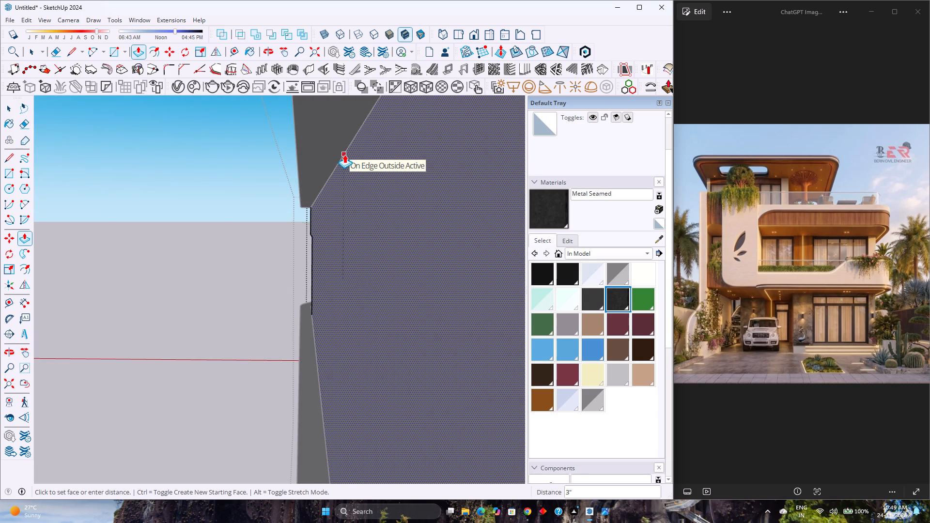
click(344, 154)
Examine how the balcony roof slab fits the facade frame's rounded corner from inside, above and below.
middle_drag(296, 251, 289, 293)
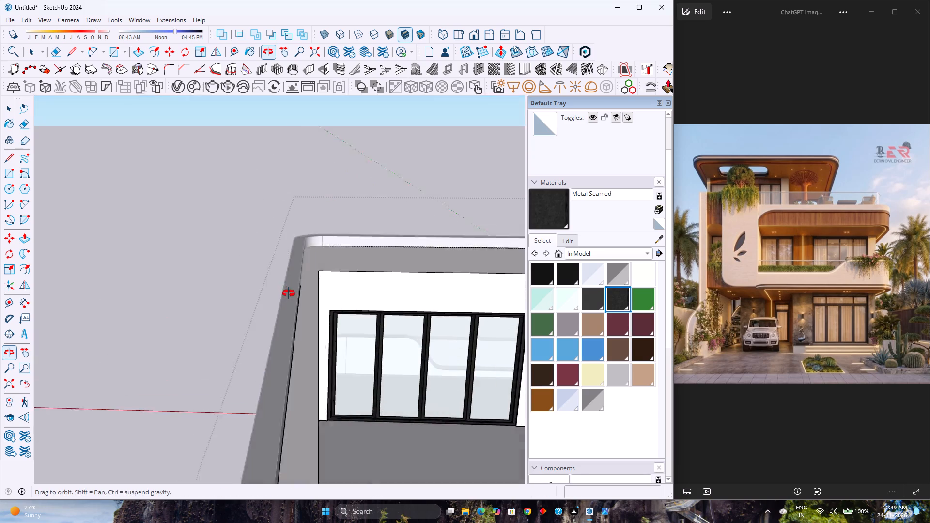
middle_drag(289, 293, 240, 377)
middle_click(240, 378)
scroll(294, 363, up, 4)
middle_drag(279, 355, 225, 443)
shift+middle_drag(219, 447, 312, 301)
scroll(291, 333, up, 1)
middle_drag(308, 336, 2, 342)
shift+middle_drag(123, 331, 381, 400)
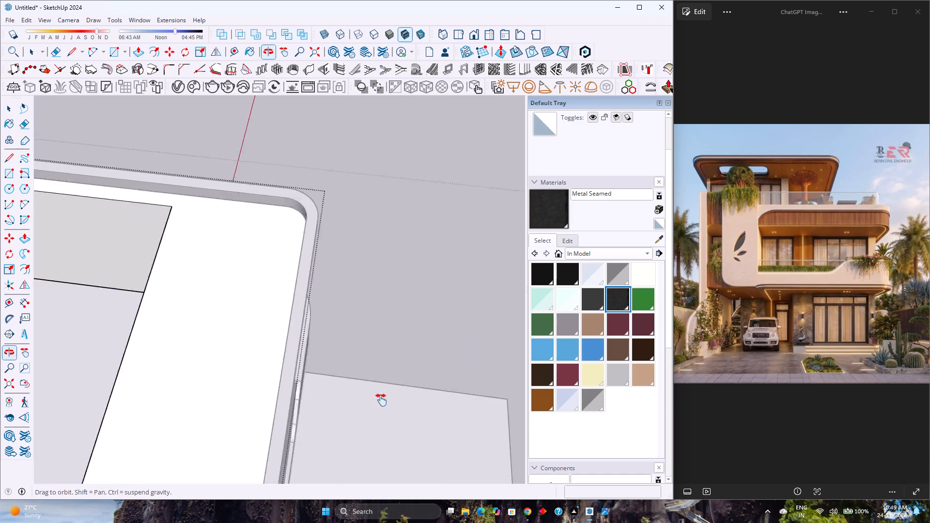
shift+middle_drag(381, 400, 399, 409)
middle_drag(399, 416, 141, 245)
scroll(356, 370, down, 1)
middle_drag(410, 450, 292, 261)
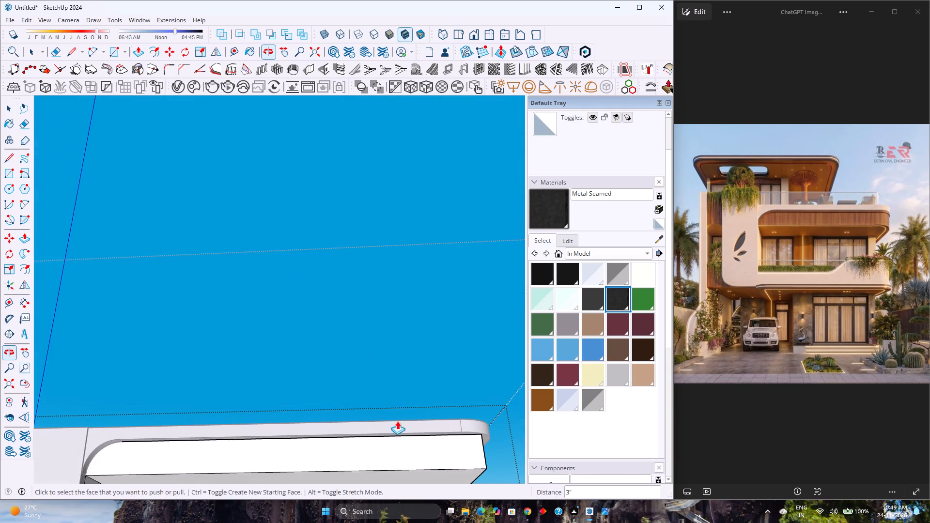
middle_drag(418, 454, 361, 351)
shift+middle_drag(492, 443, 427, 410)
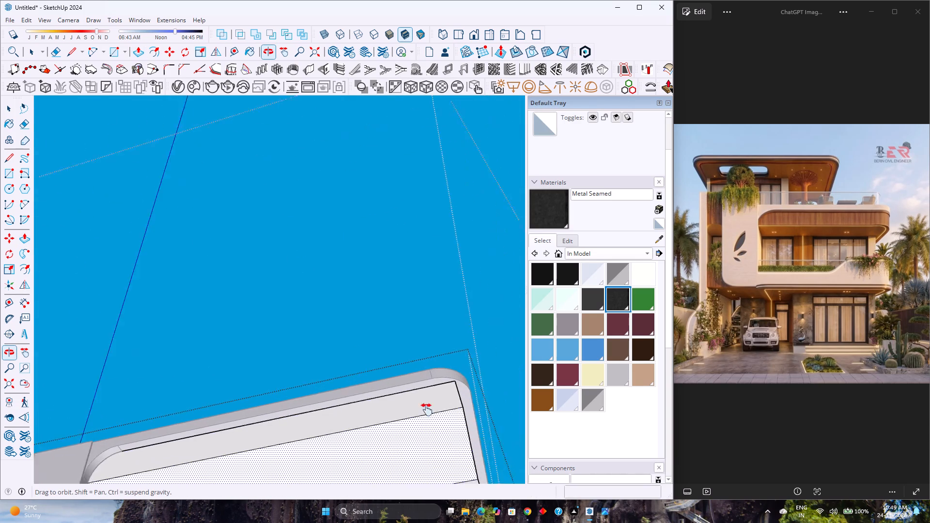
shift+middle_drag(427, 410, 236, 384)
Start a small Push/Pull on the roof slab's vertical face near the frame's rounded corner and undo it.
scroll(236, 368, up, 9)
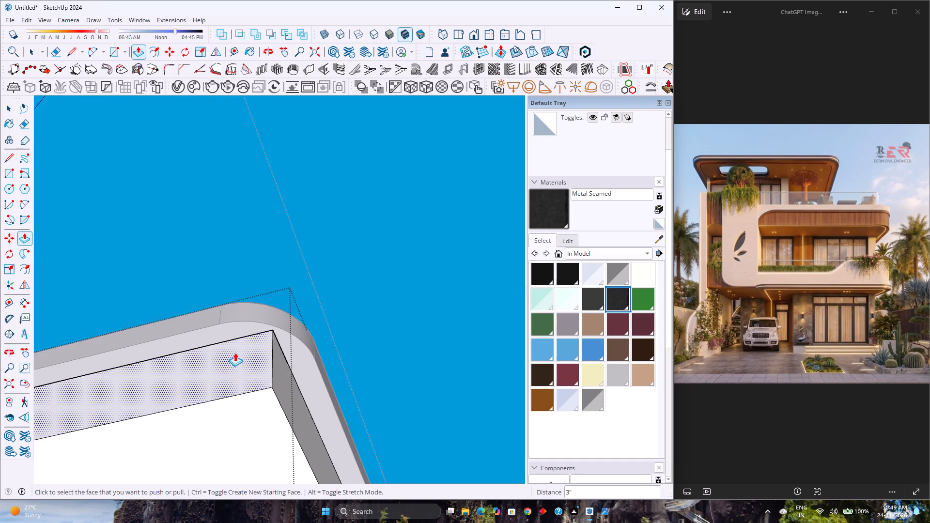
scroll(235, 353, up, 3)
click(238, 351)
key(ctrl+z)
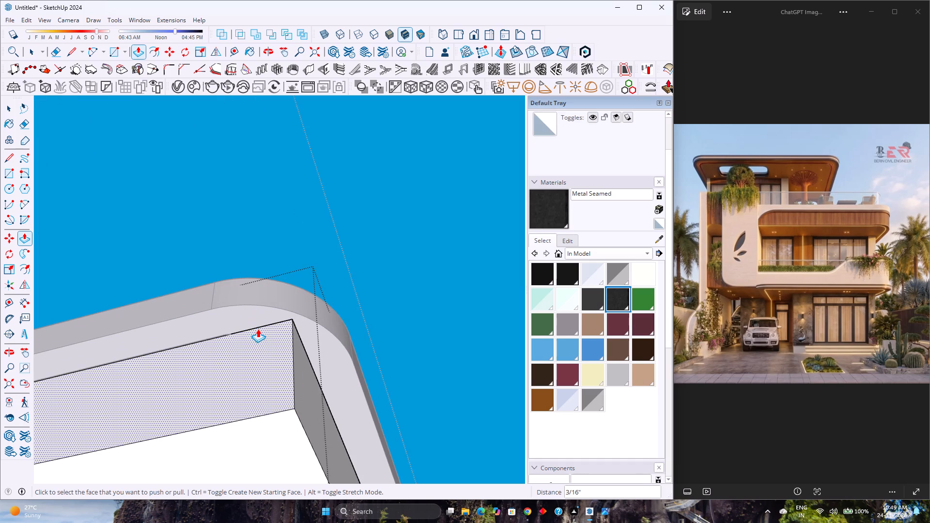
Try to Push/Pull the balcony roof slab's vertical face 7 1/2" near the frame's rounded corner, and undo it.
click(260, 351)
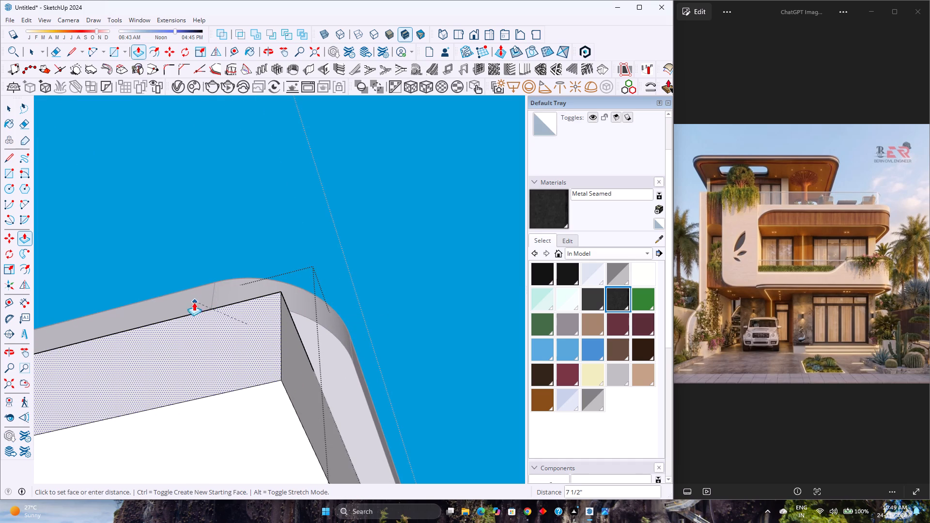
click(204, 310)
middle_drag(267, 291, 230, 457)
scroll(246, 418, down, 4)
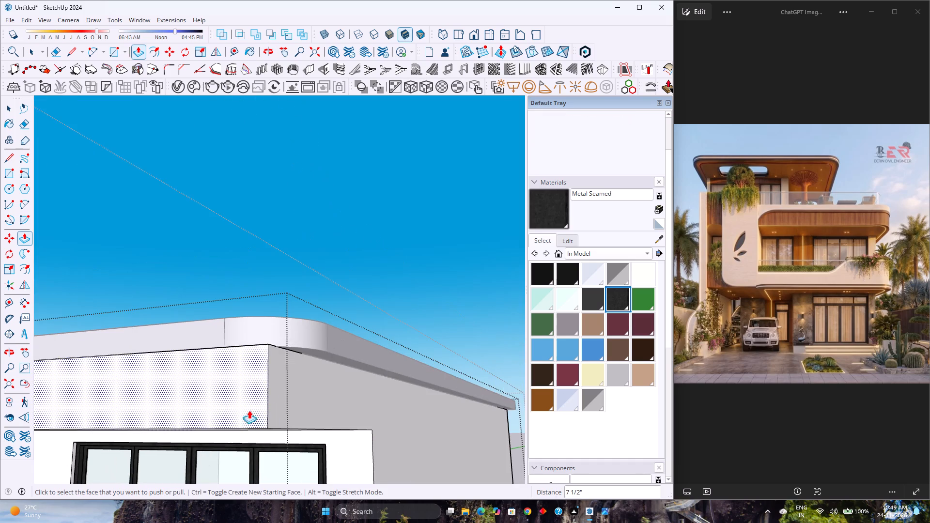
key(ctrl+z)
Examine how the balcony roof slab meets the facade frame's rounded corner from above, from the front and from below.
middle_drag(269, 379, 222, 519)
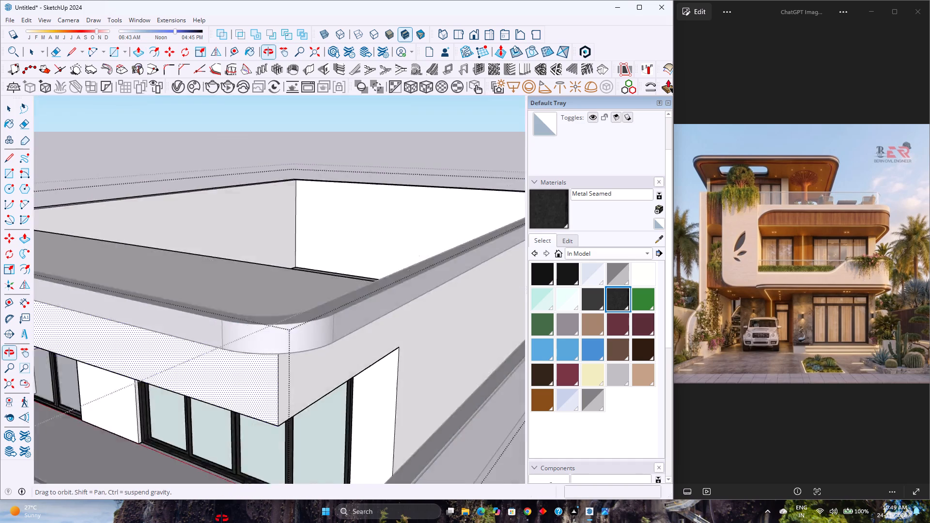
middle_drag(222, 519, 212, 513)
middle_drag(298, 313, 88, 432)
shift+middle_drag(347, 265, 435, 370)
middle_drag(375, 371, 517, 184)
middle_drag(385, 327, 257, 317)
scroll(338, 290, down, 1)
middle_drag(338, 290, 157, 468)
scroll(173, 410, up, 3)
shift+middle_drag(184, 399, 363, 361)
middle_drag(357, 372, 123, 390)
shift+middle_drag(155, 341, 229, 335)
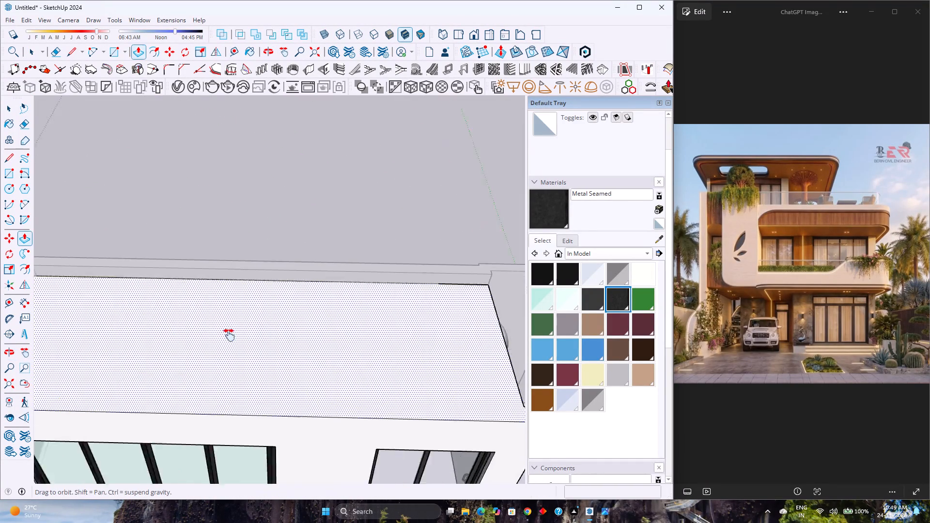
shift+middle_drag(229, 335, 489, 373)
scroll(358, 374, up, 3)
middle_drag(358, 374, 247, 312)
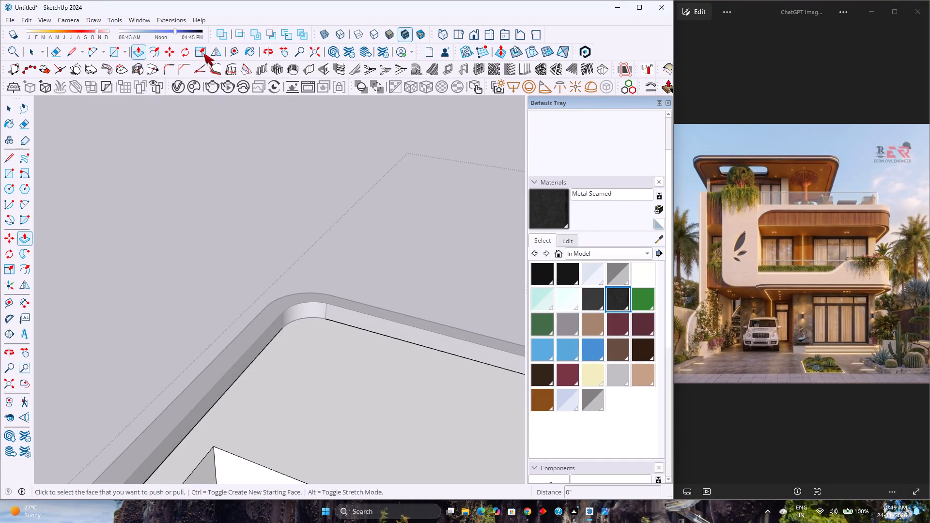
Place two guides on the slab's underside, offset about 1' 3" and 1' 4 1/2" from its outer edges, through the frame curve's ends.
click(236, 46)
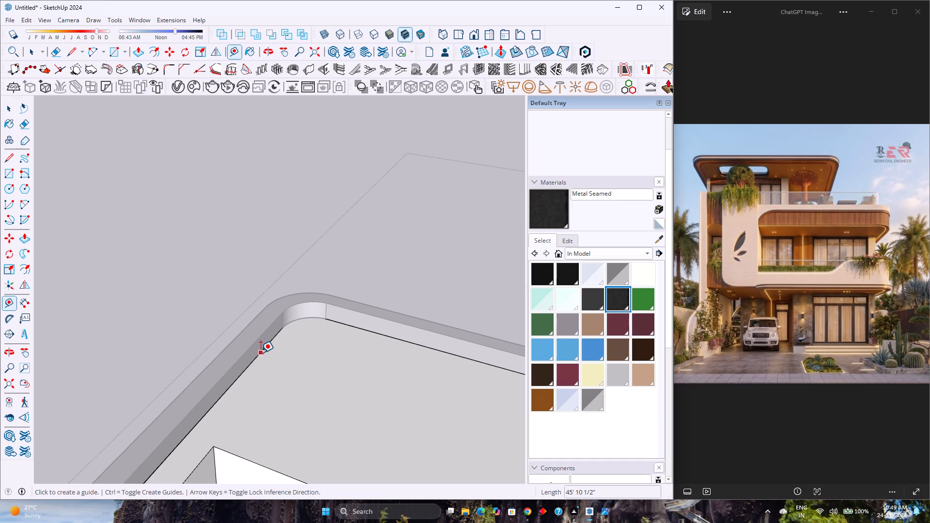
click(261, 353)
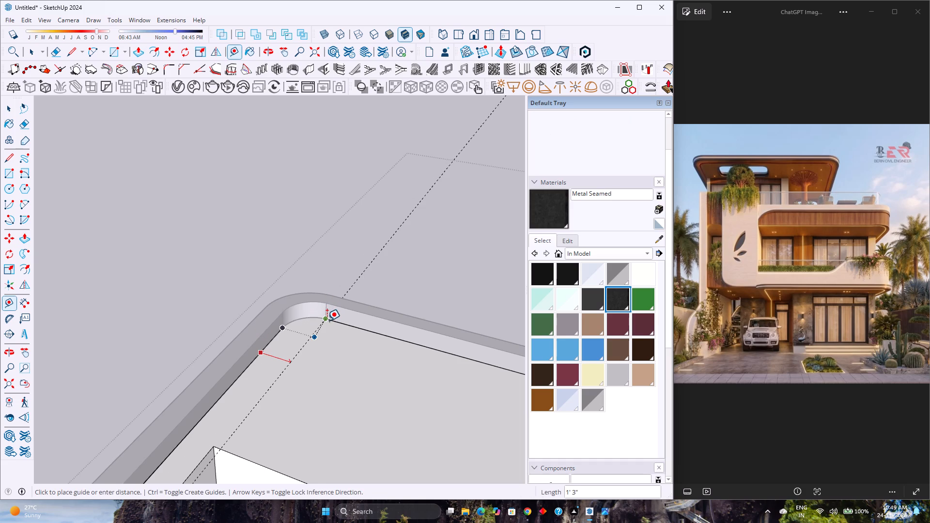
key(Right)
scroll(325, 301, up, 1)
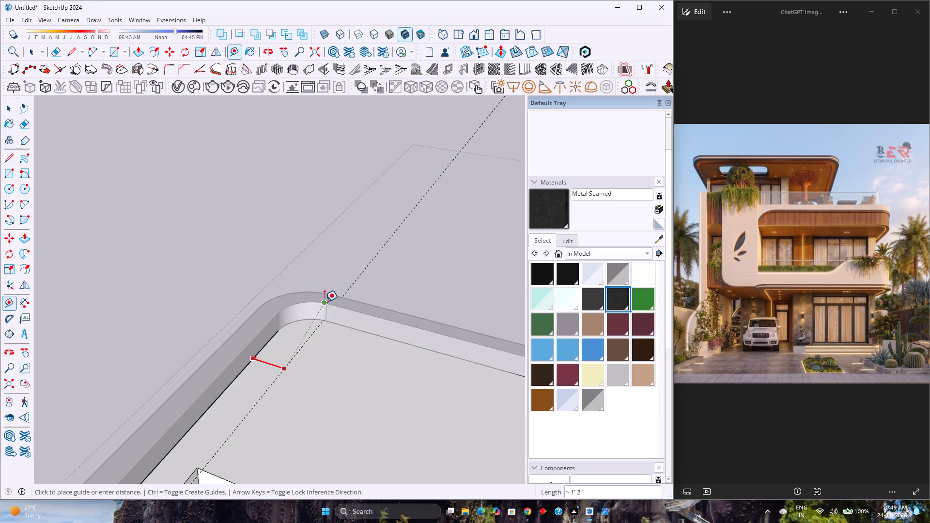
scroll(325, 302, up, 11)
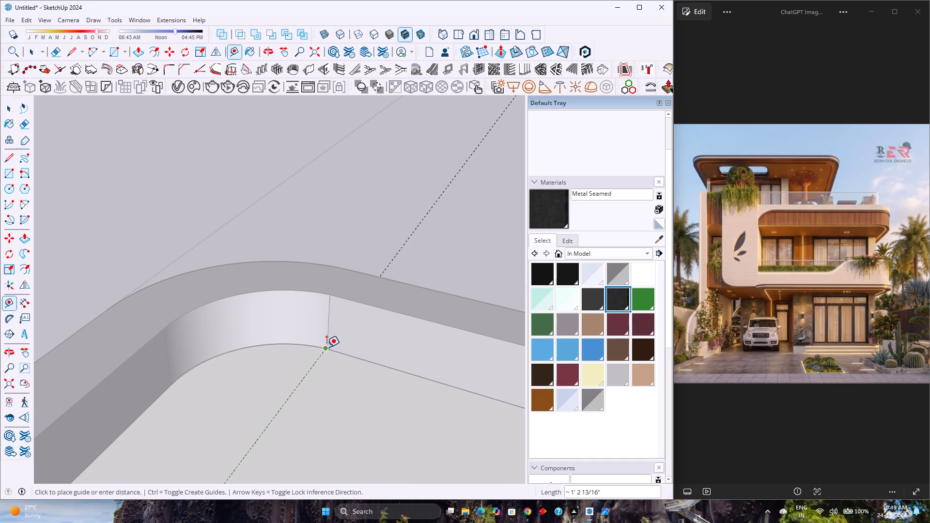
click(326, 347)
scroll(326, 343, down, 5)
click(348, 355)
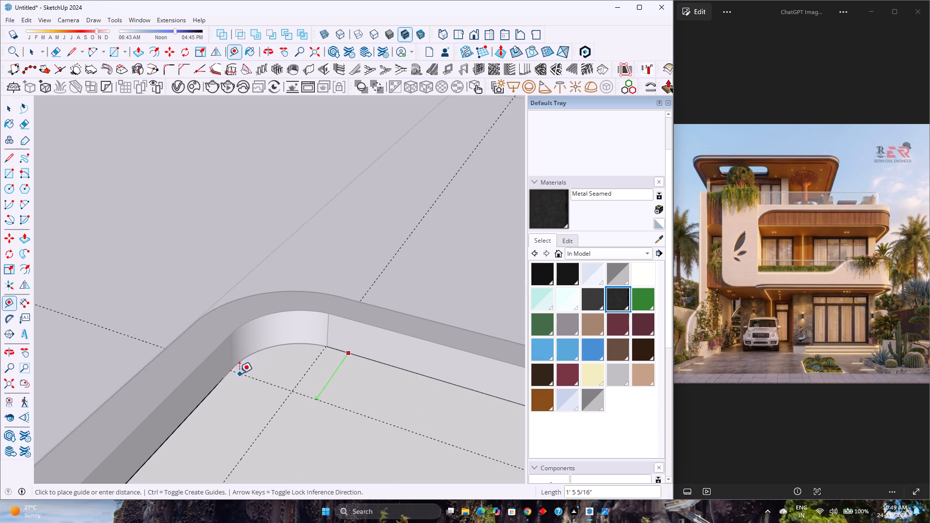
middle_drag(234, 372, 31, 442)
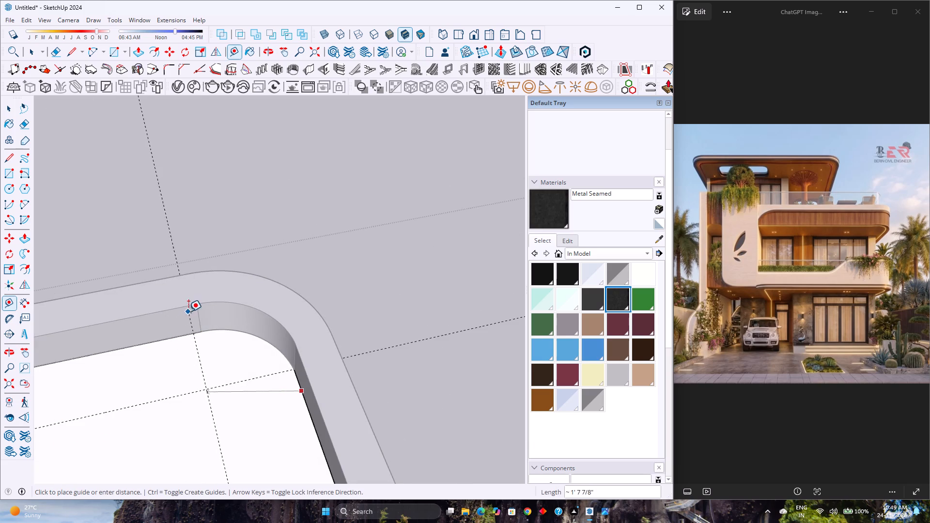
key(Left)
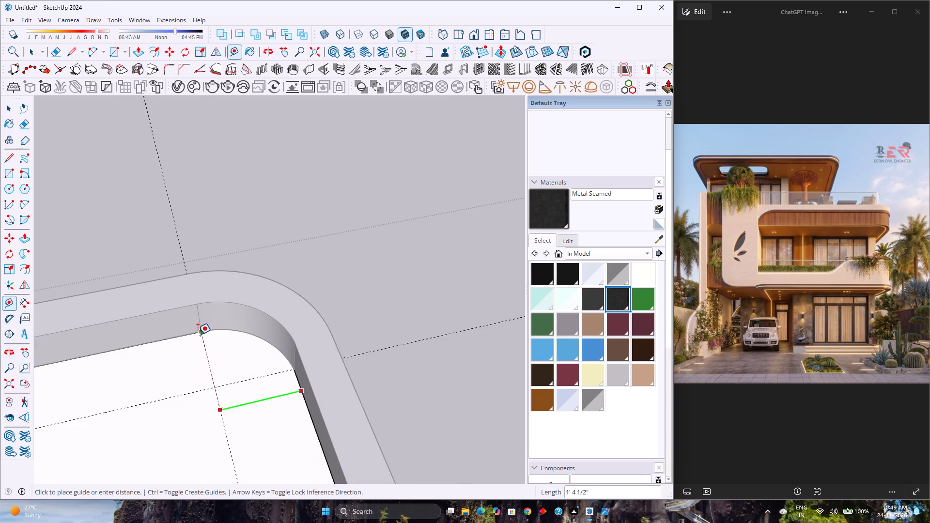
click(198, 335)
Draw a tangent two-point arc across the slab's corner along the frame's inner curve, with a chord of about 1' 10 5/16".
middle_drag(179, 390, 248, 483)
key(a)
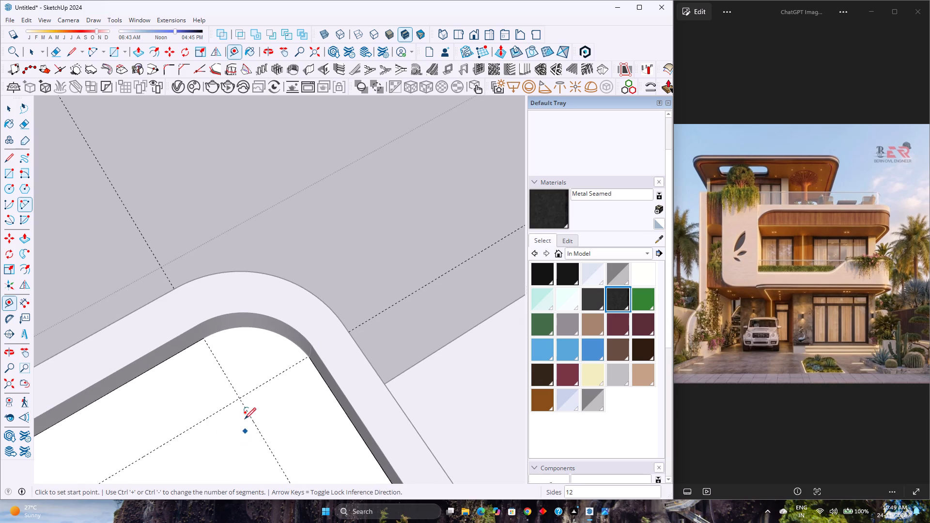
click(201, 338)
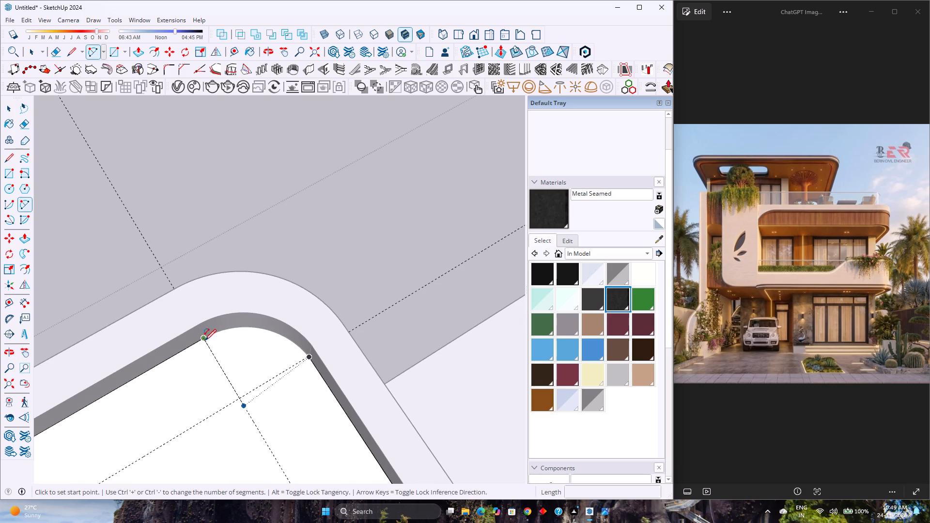
scroll(310, 360, up, 2)
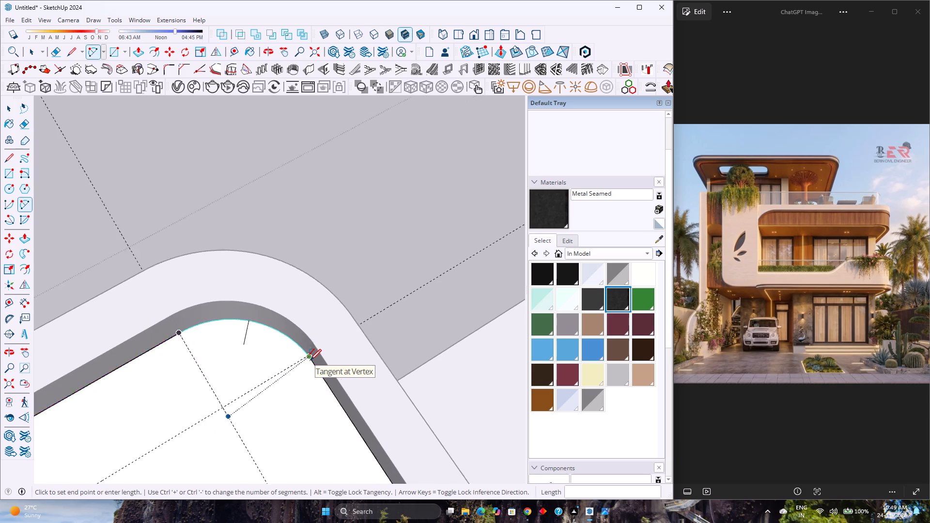
scroll(310, 360, up, 5)
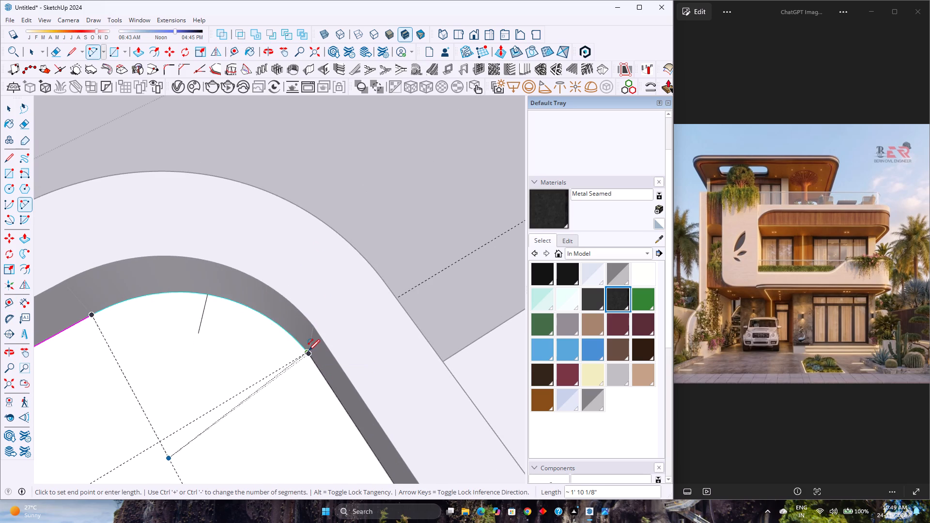
scroll(308, 352, up, 4)
middle_drag(308, 352, 388, 324)
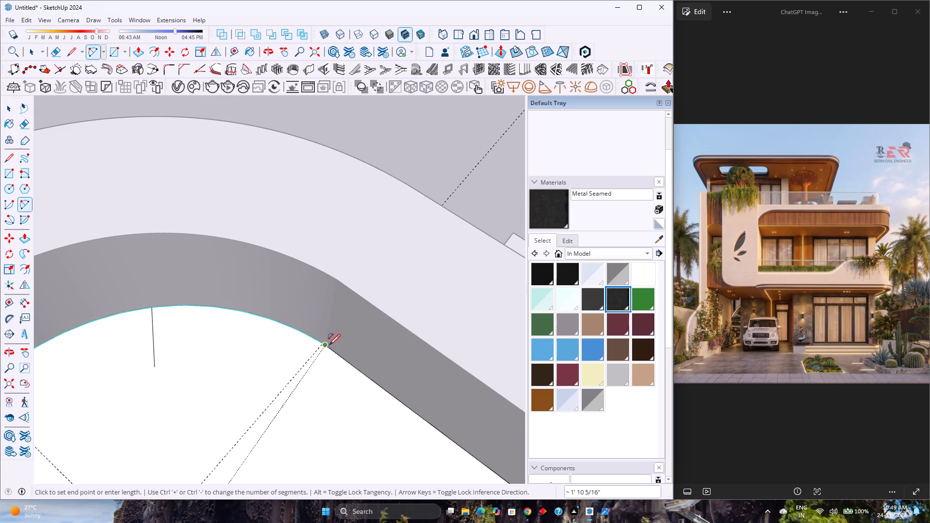
scroll(329, 345, up, 3)
double_click(328, 345)
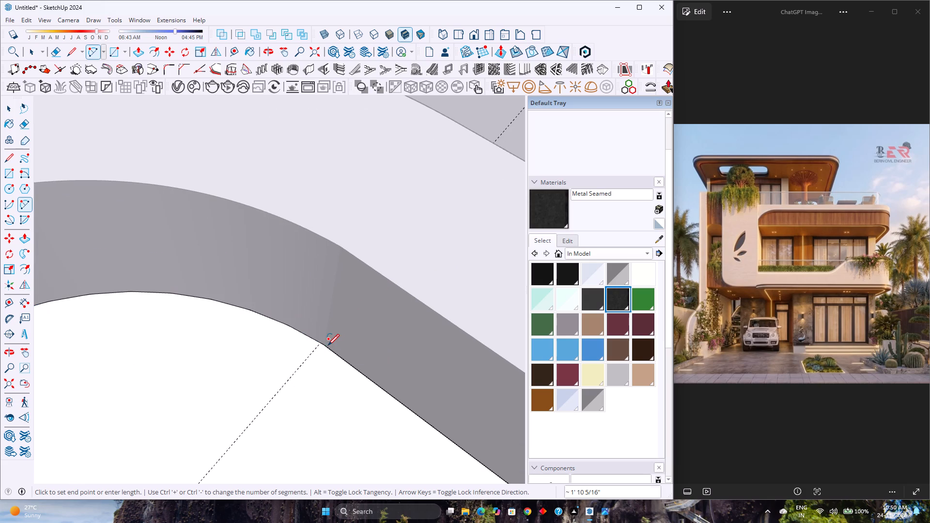
Set the slab corner arc's number of segments to 120.
key(space)
click(292, 329)
scroll(292, 329, down, 7)
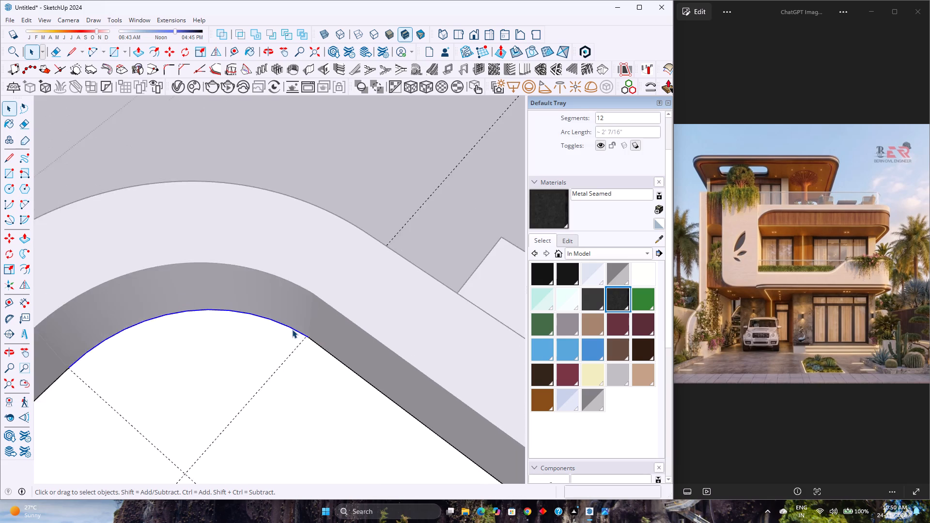
scroll(292, 329, down, 5)
scroll(601, 126, up, 3)
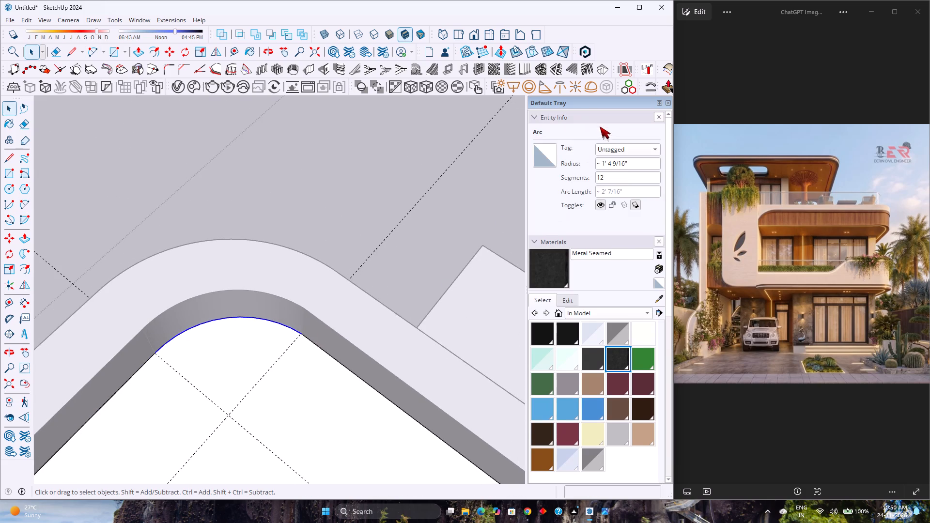
click(616, 174)
key(0)
key(Return)
Close the slab group and hide the curved facade frame group to expose the slab's square corner.
middle_drag(266, 327, 337, 326)
key(Escape)
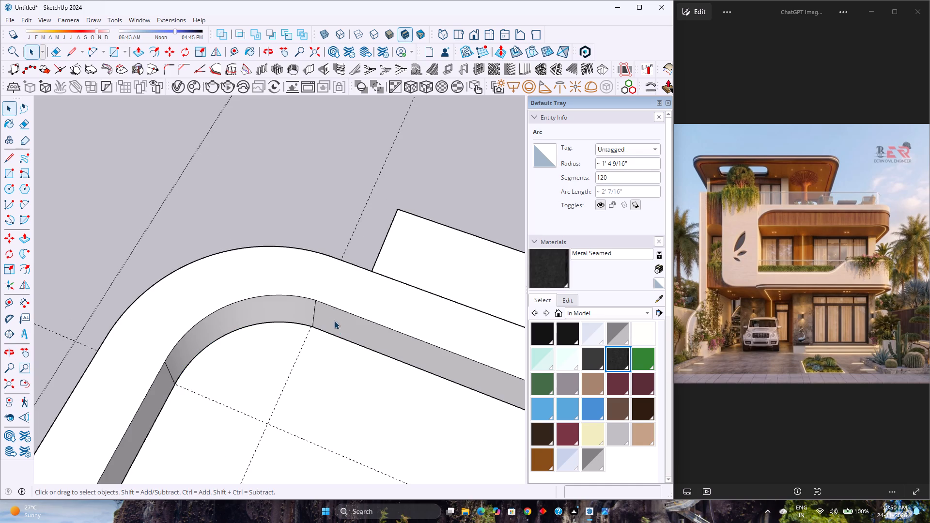
click(331, 296)
right_click(331, 296)
click(366, 66)
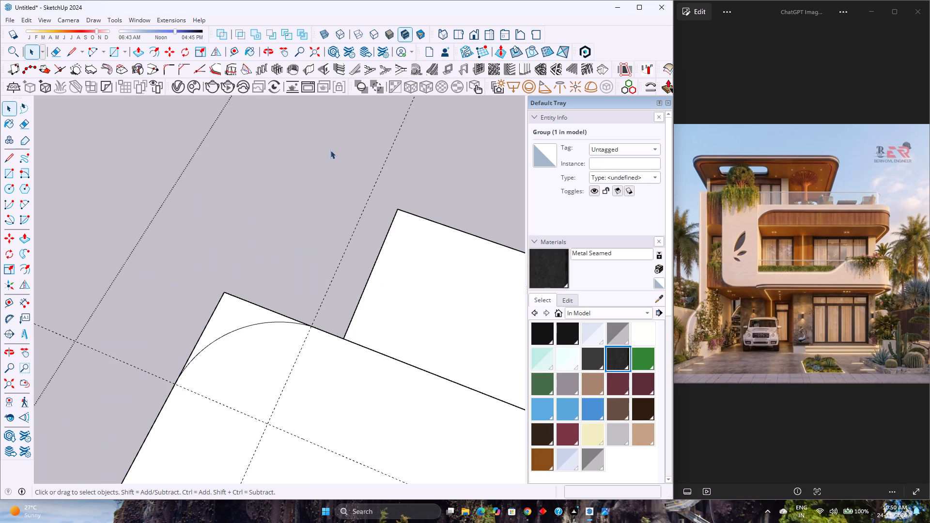
Open the slab group and Push/Pull the corner face outside the arc 2' through the slab, rounding its corner.
click(241, 324)
scroll(232, 332, up, 3)
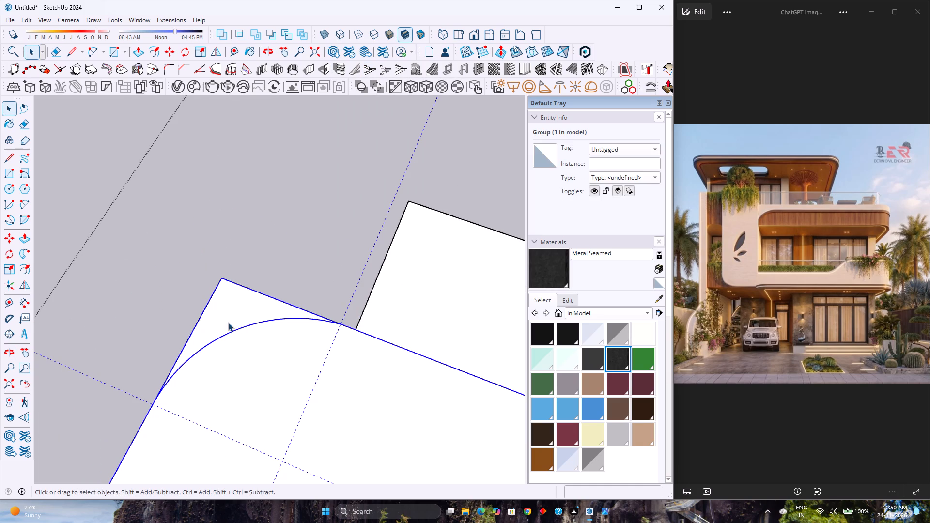
double_click(228, 323)
scroll(215, 346, up, 2)
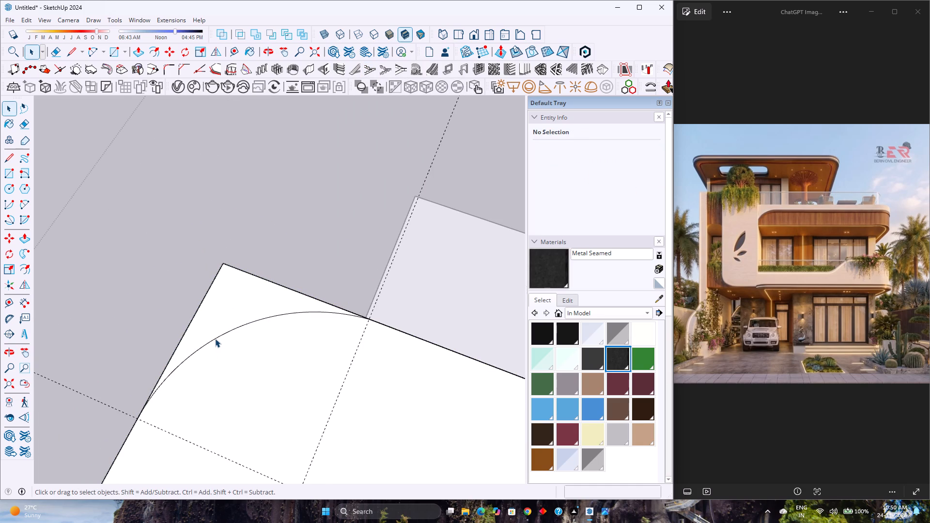
click(215, 338)
middle_drag(216, 345, 448, 245)
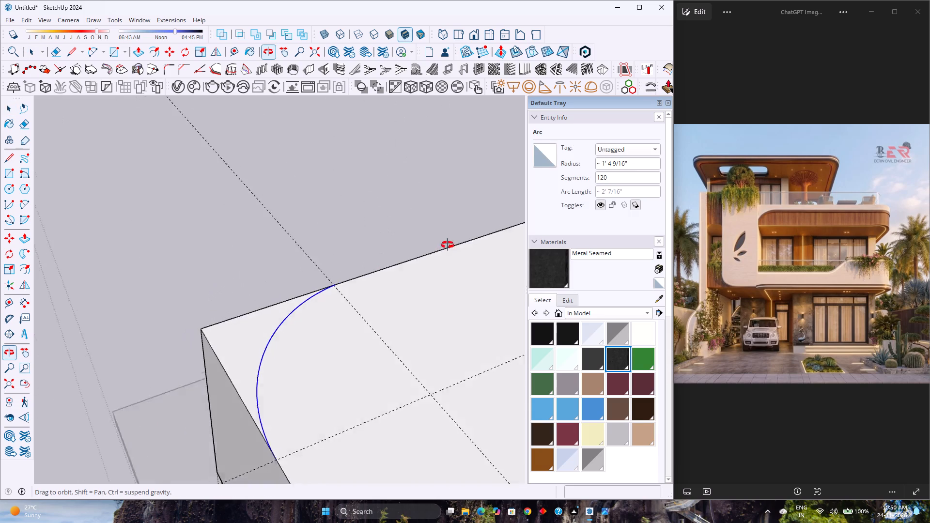
middle_drag(448, 245, 458, 241)
scroll(211, 469, up, 3)
scroll(260, 415, down, 3)
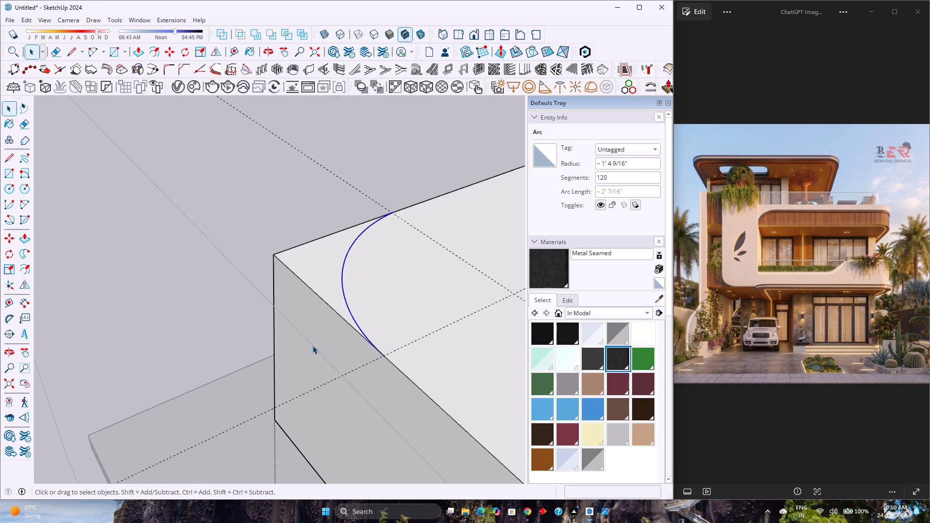
key(p)
click(322, 285)
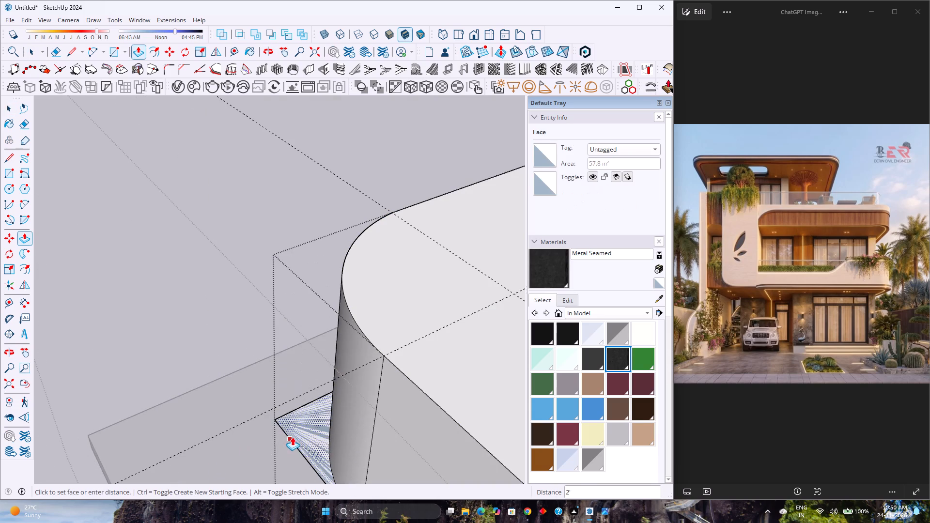
click(292, 440)
scroll(275, 415, down, 5)
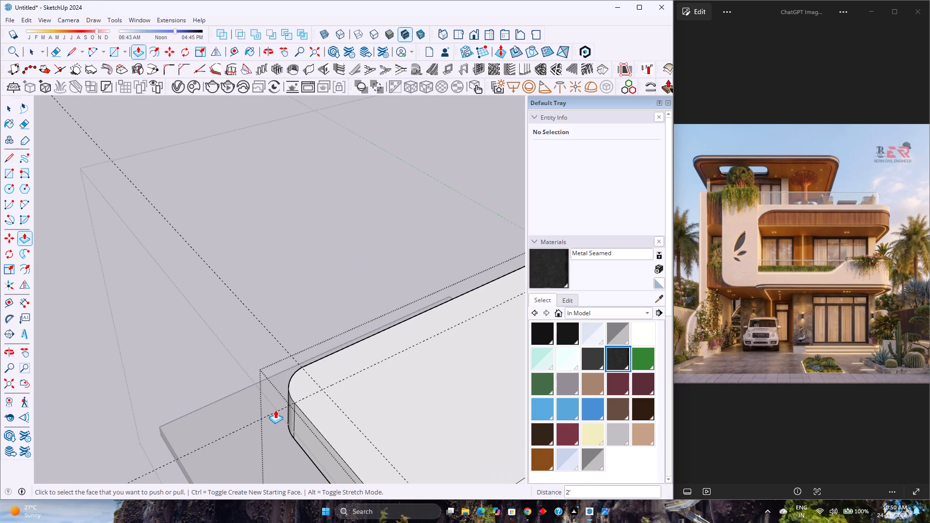
Close the slab group and unhide the last hidden object, the curved facade frame.
key(space)
scroll(291, 393, up, 3)
key(Escape)
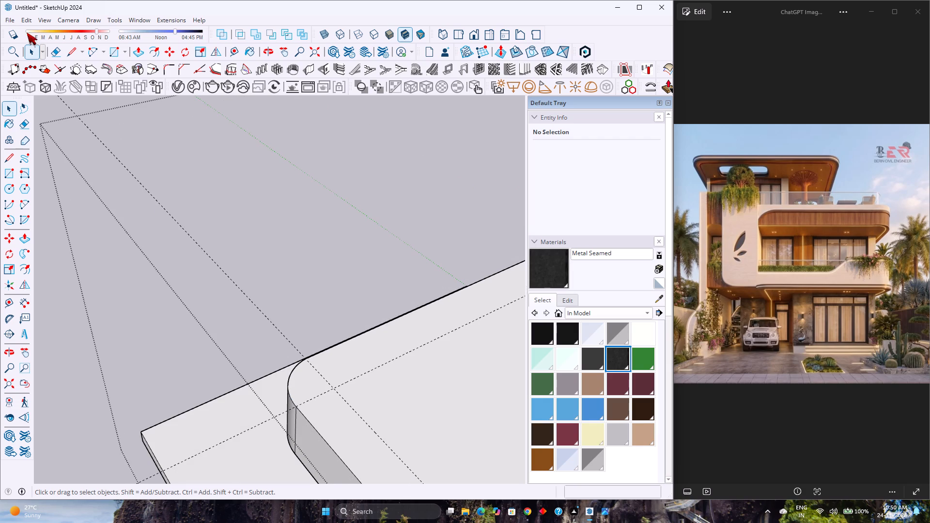
click(28, 23)
click(197, 193)
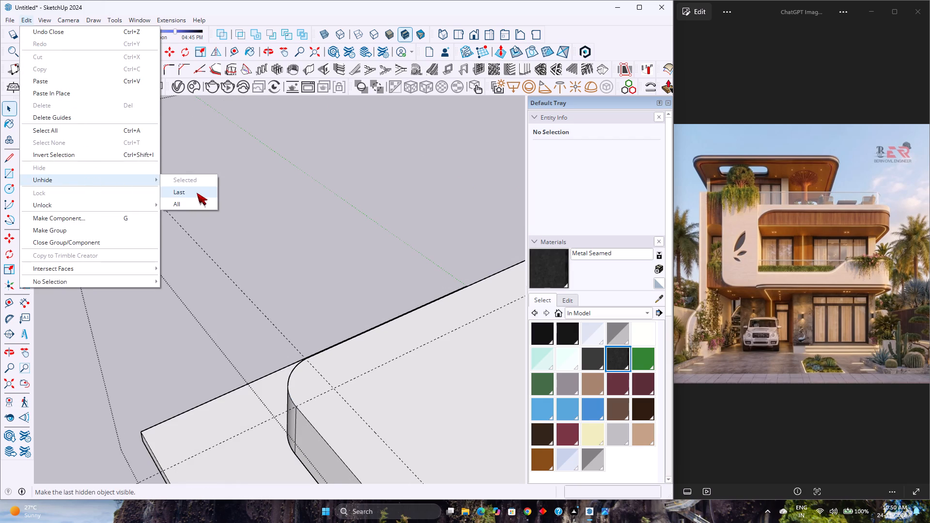
Examine the rounded balcony roof slab against the facade frame from the balcony, the side and the front.
scroll(253, 379, down, 6)
middle_drag(286, 408, 144, 344)
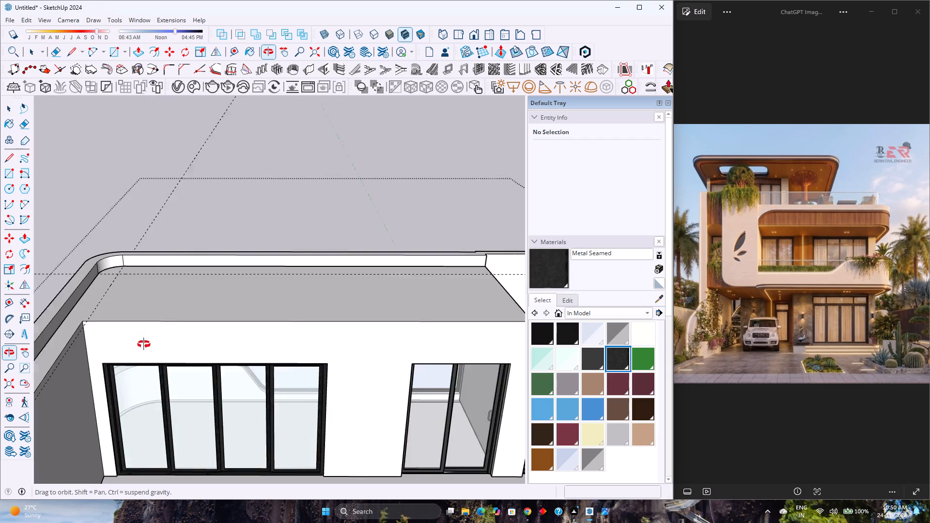
middle_drag(144, 344, 142, 344)
scroll(151, 349, down, 4)
middle_drag(150, 353, 199, 376)
scroll(199, 376, down, 3)
middle_drag(144, 397, 372, 326)
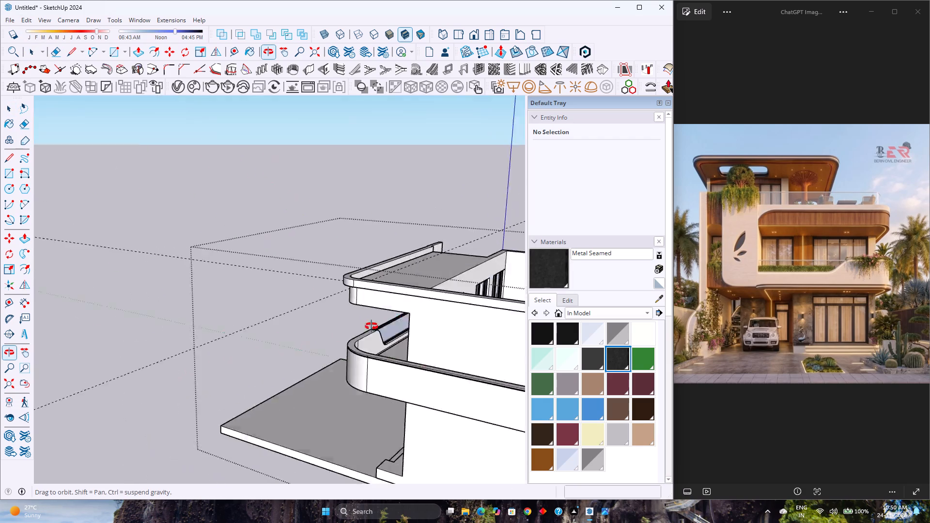
middle_drag(372, 326, 418, 316)
shift+middle_drag(371, 318, 224, 400)
middle_drag(201, 405, 402, 354)
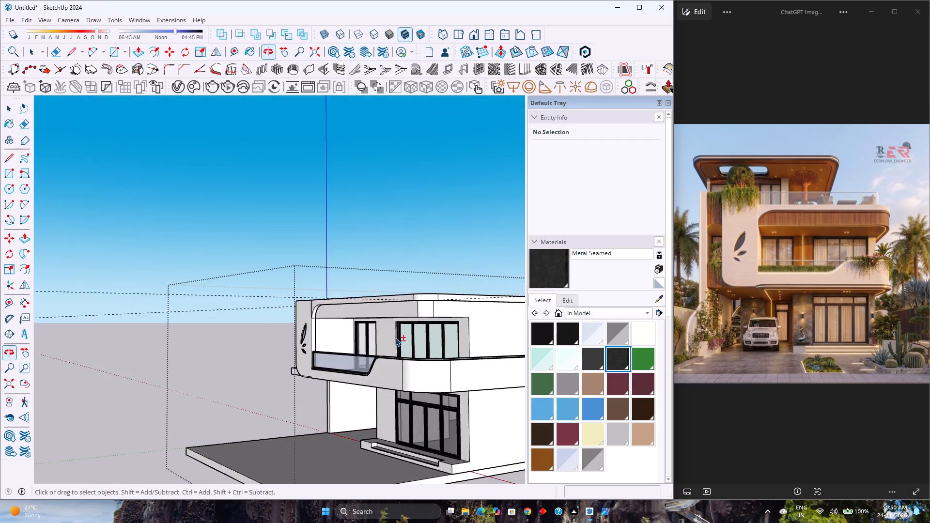
shift+middle_drag(395, 338, 162, 450)
middle_drag(158, 451, 279, 449)
shift+middle_drag(264, 445, 284, 427)
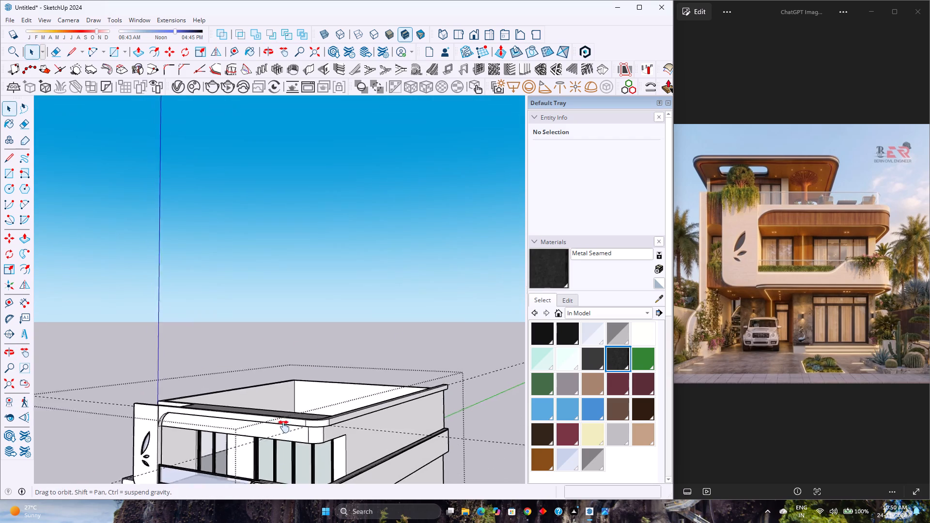
Examine the balcony roof slab and curved facade from above, below and the front.
shift+middle_drag(284, 427, 350, 372)
scroll(358, 368, up, 3)
scroll(358, 368, down, 3)
scroll(358, 368, up, 3)
scroll(358, 368, down, 3)
scroll(358, 368, up, 2)
scroll(358, 368, down, 3)
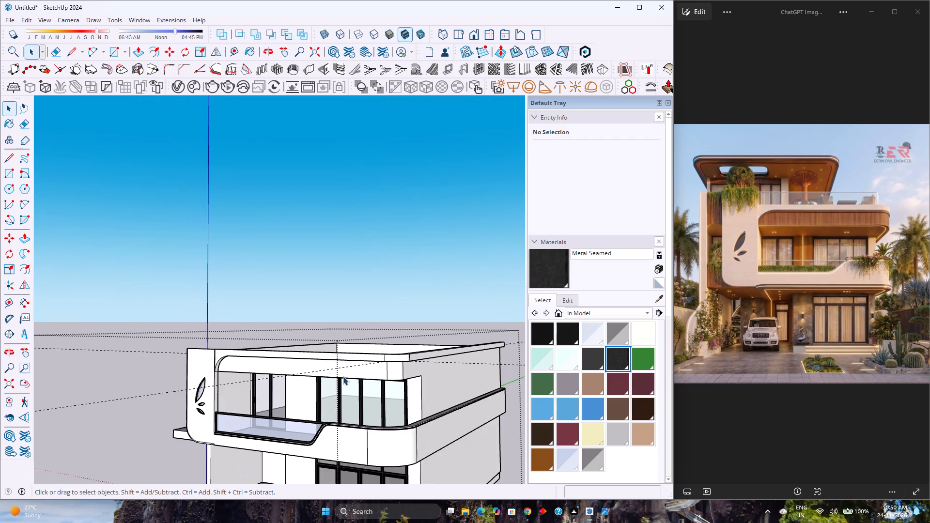
middle_drag(333, 385, 425, 289)
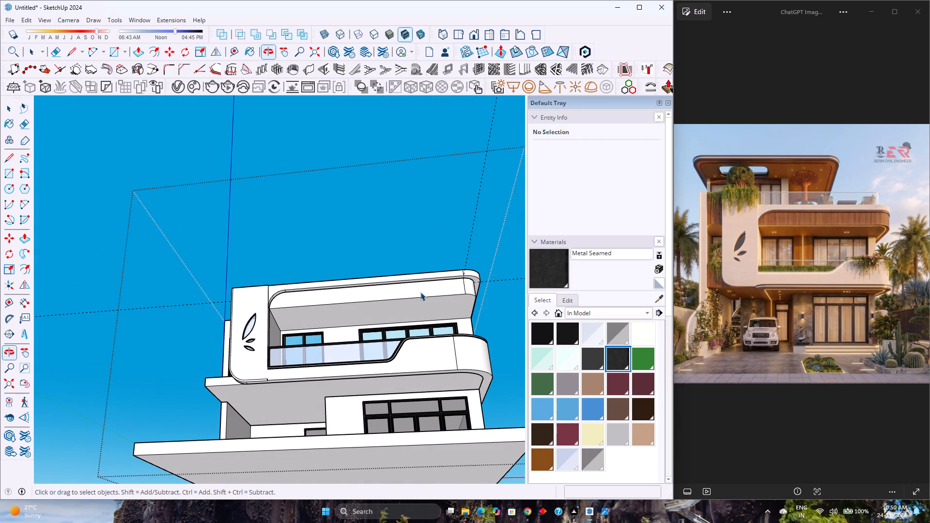
scroll(474, 291, up, 1)
middle_drag(473, 291, 442, 299)
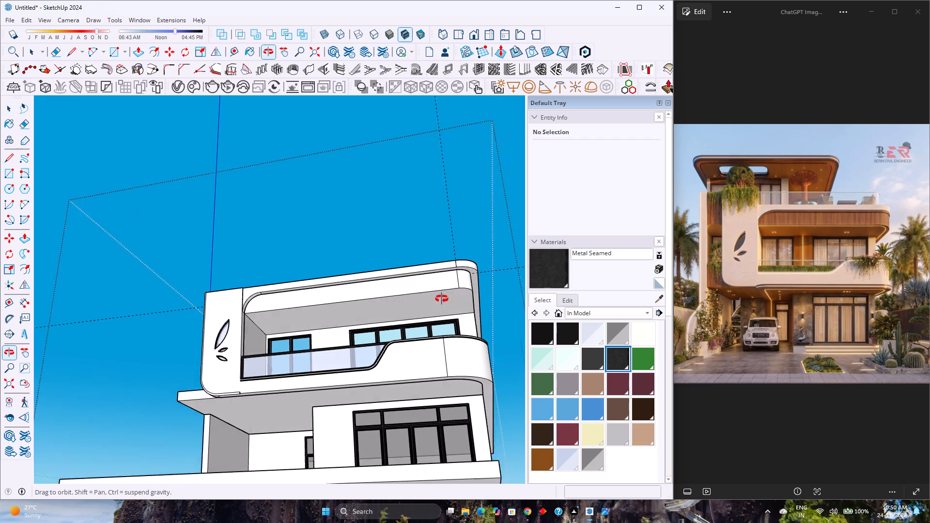
middle_drag(442, 299, 492, 338)
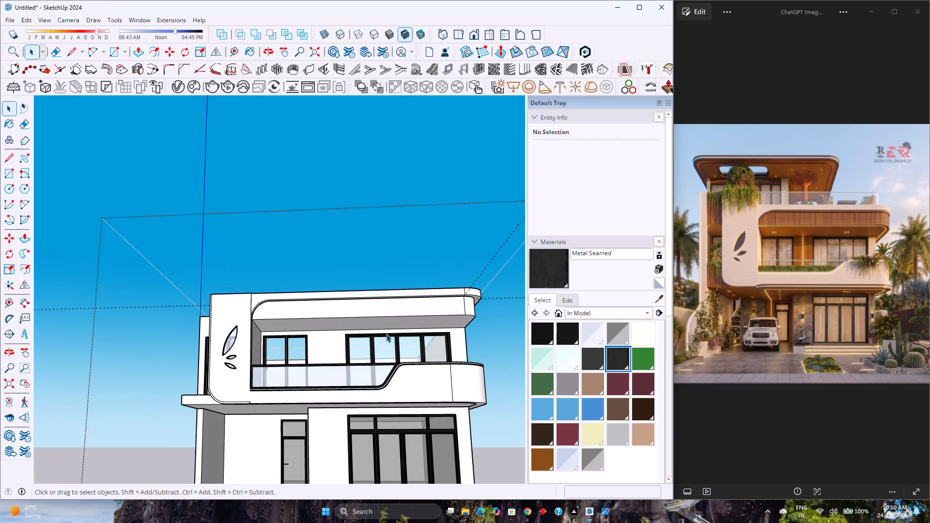
scroll(384, 334, up, 1)
middle_drag(355, 340, 397, 316)
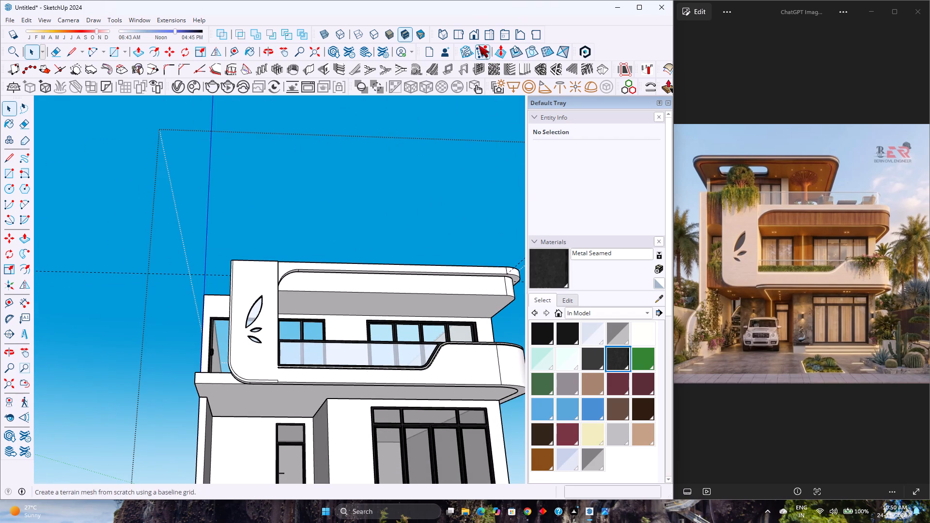
click(476, 38)
scroll(305, 414, down, 3)
middle_drag(290, 443, 284, 407)
scroll(284, 407, down, 7)
scroll(284, 449, up, 10)
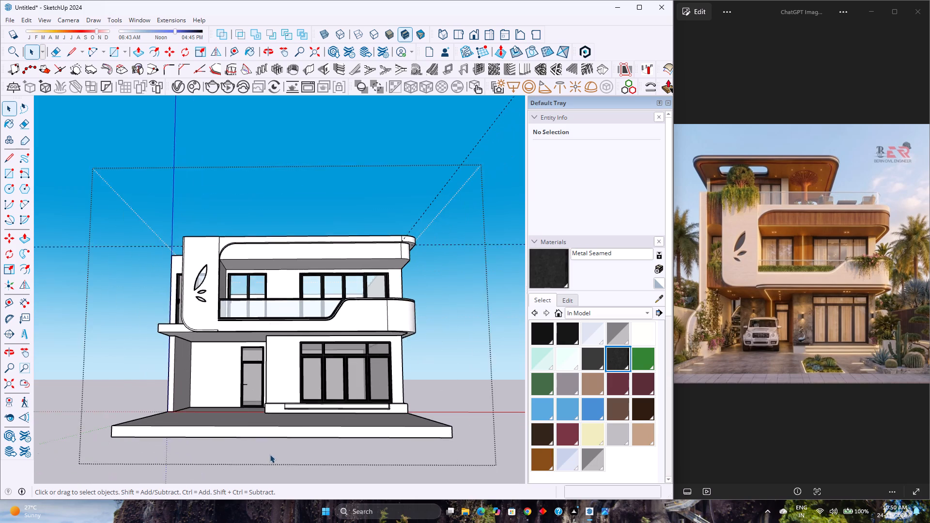
scroll(270, 454, up, 1)
scroll(284, 368, up, 2)
middle_click(286, 368)
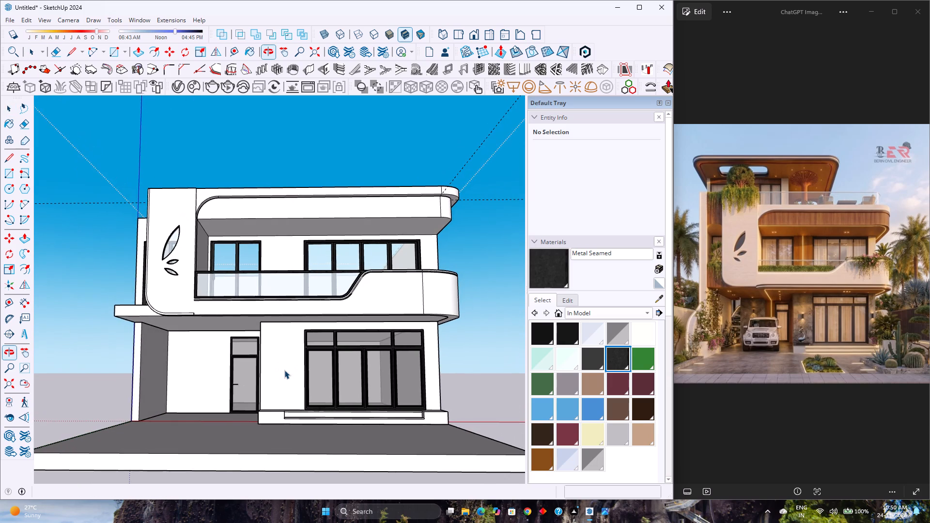
scroll(285, 370, up, 1)
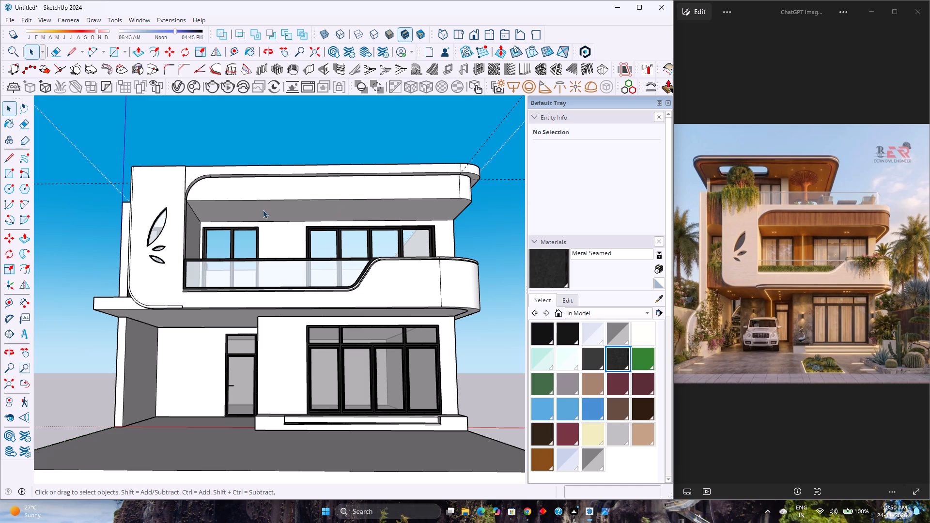
Delete all the guides in the model.
click(30, 23)
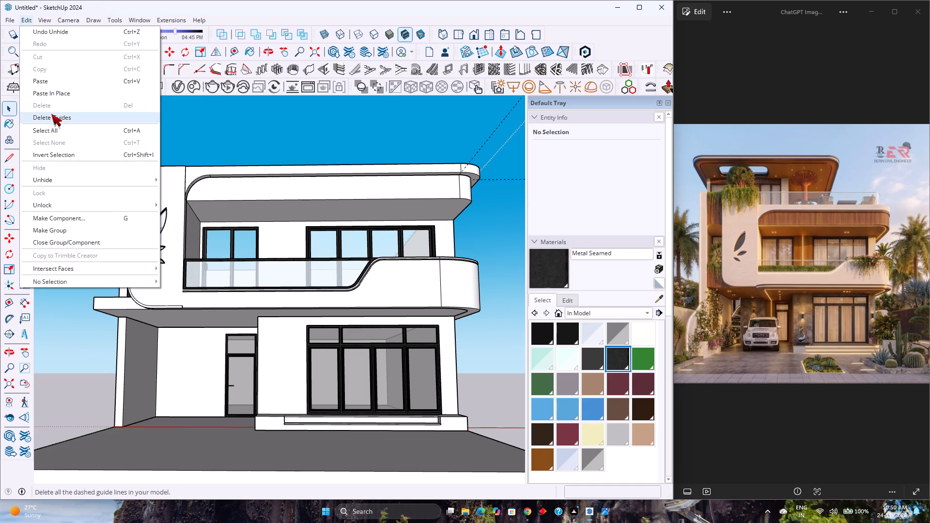
click(51, 114)
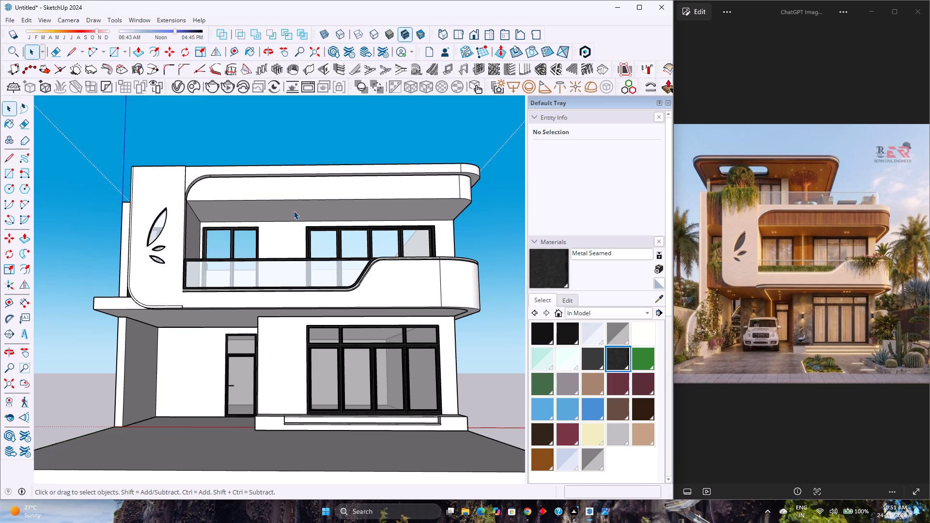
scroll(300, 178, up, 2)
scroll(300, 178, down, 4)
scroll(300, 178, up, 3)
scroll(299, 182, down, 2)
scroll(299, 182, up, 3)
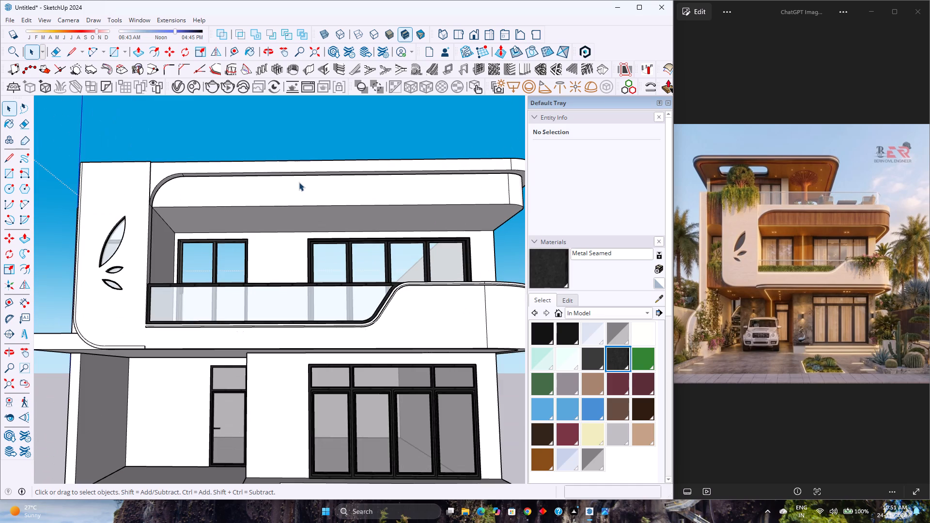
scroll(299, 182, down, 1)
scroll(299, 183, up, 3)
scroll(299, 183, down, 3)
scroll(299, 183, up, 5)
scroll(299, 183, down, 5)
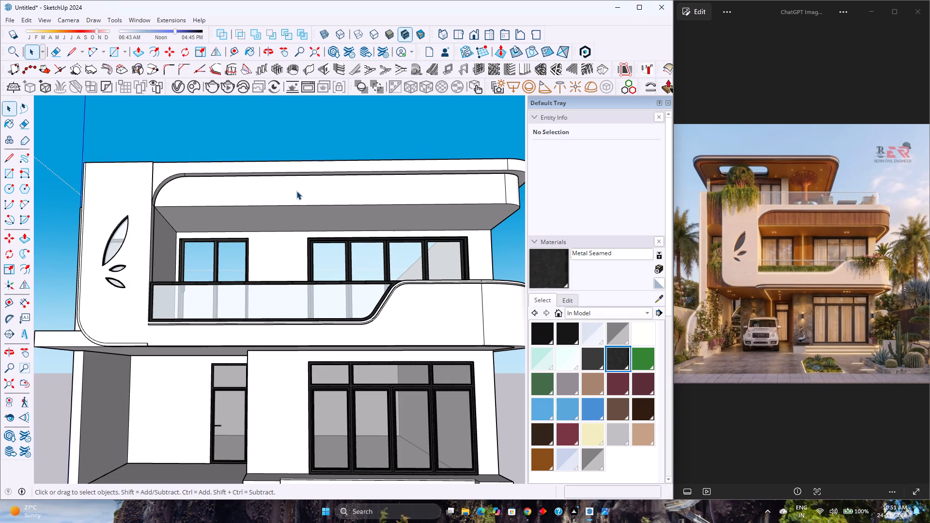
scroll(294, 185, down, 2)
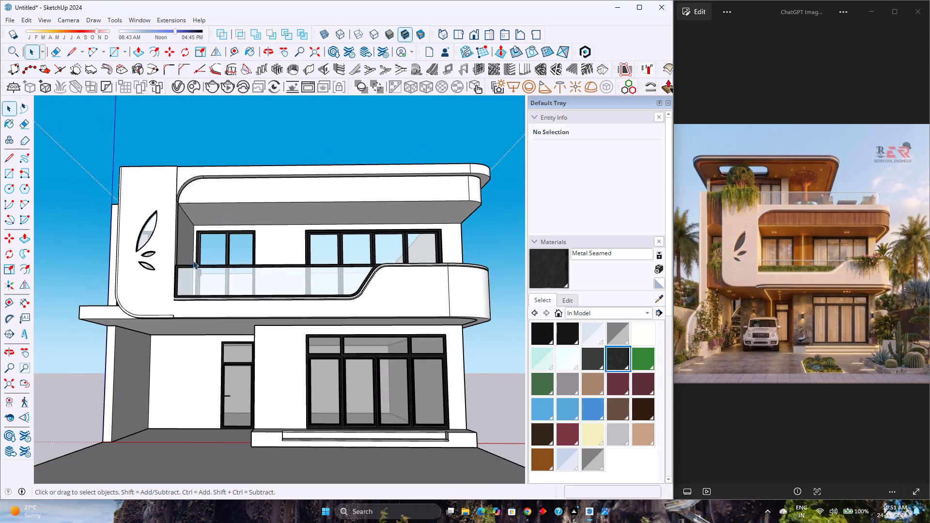
Open the first-floor wall group and draw a vertical line about 2' 6" long from the side sliding door's outer top corner to the wall top.
middle_drag(193, 263, 377, 336)
scroll(354, 311, down, 2)
middle_drag(399, 354, 310, 337)
scroll(305, 336, up, 4)
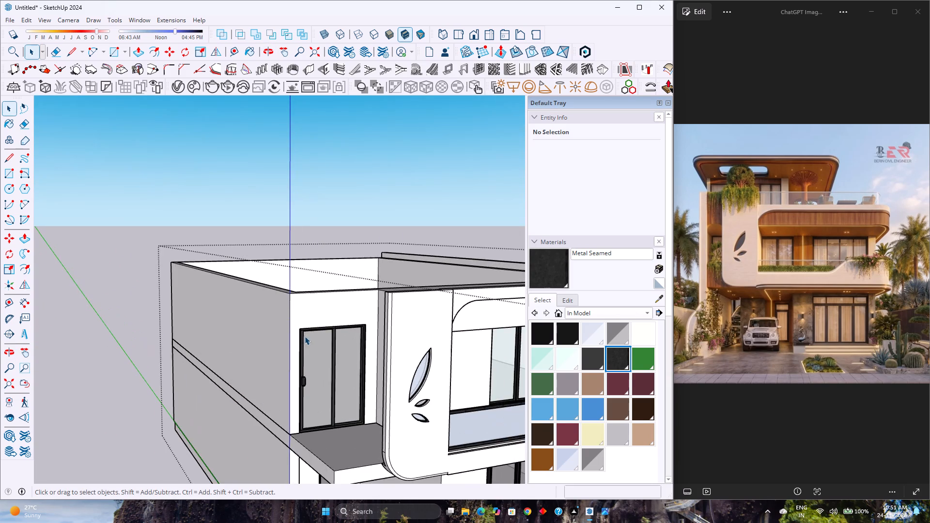
scroll(292, 341, up, 4)
scroll(292, 341, down, 2)
middle_drag(289, 342, 226, 362)
scroll(226, 362, down, 1)
scroll(276, 360, up, 2)
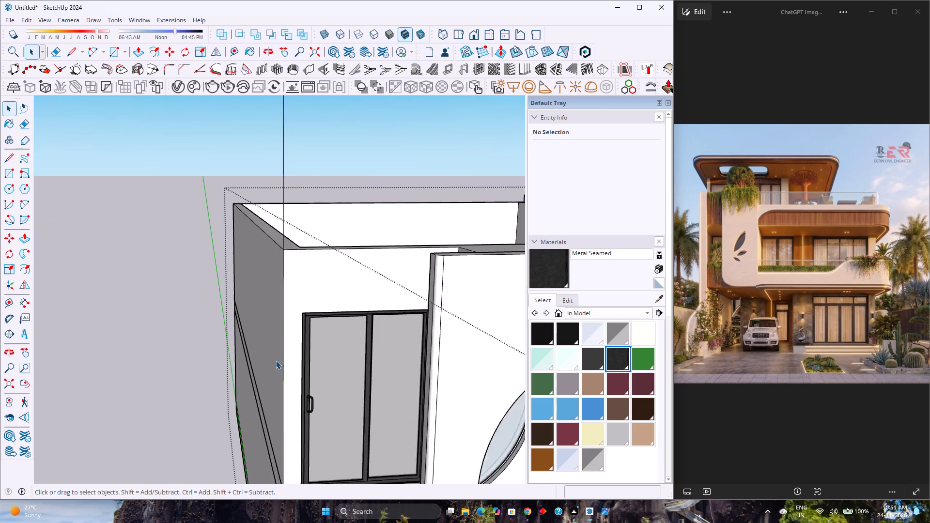
scroll(276, 360, up, 3)
double_click(295, 344)
scroll(294, 344, up, 3)
middle_drag(293, 344, 199, 380)
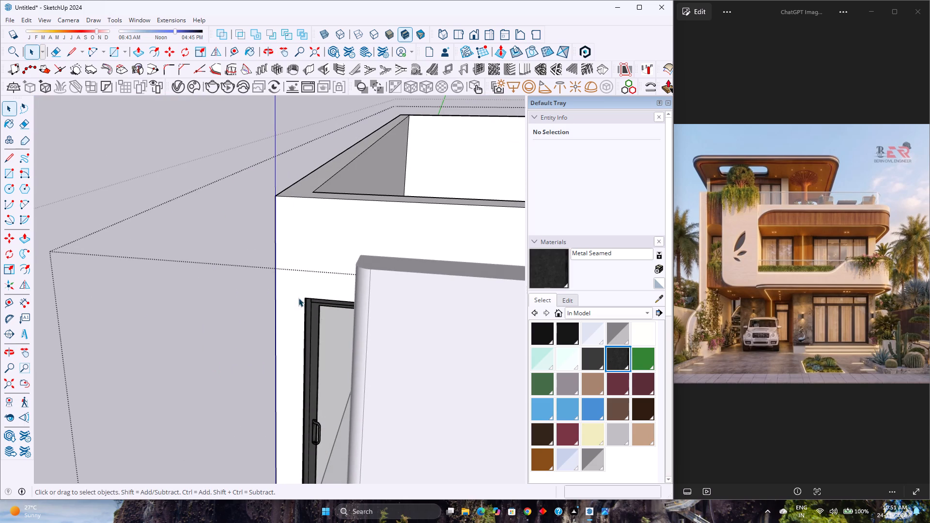
scroll(301, 297, down, 3)
click(295, 303)
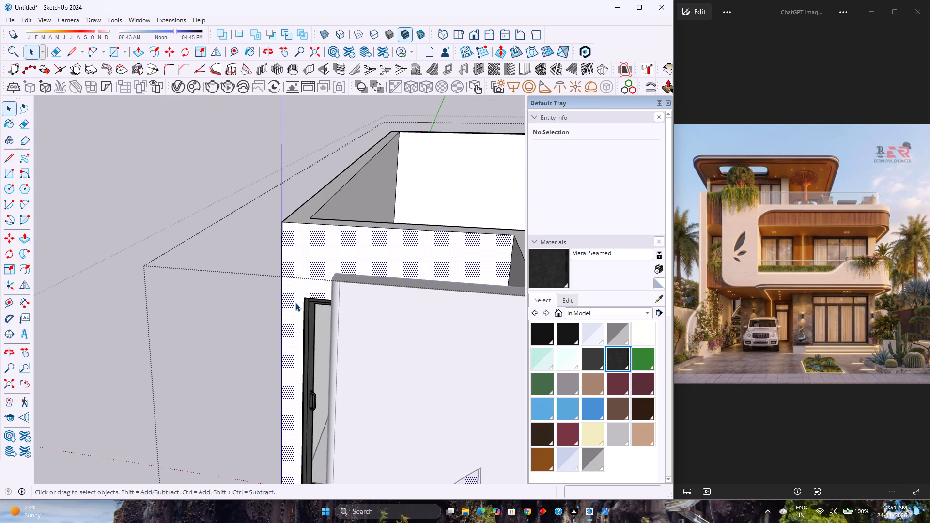
key(l)
scroll(300, 298, up, 6)
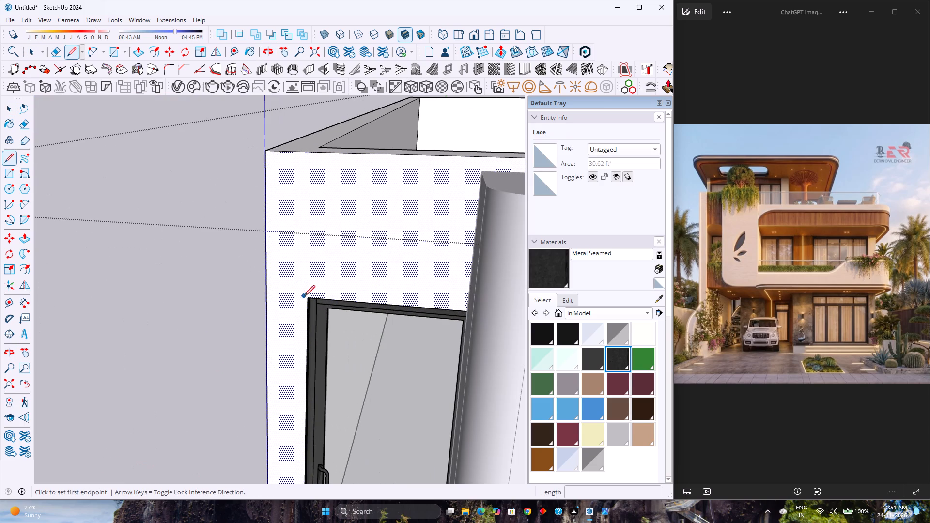
click(309, 296)
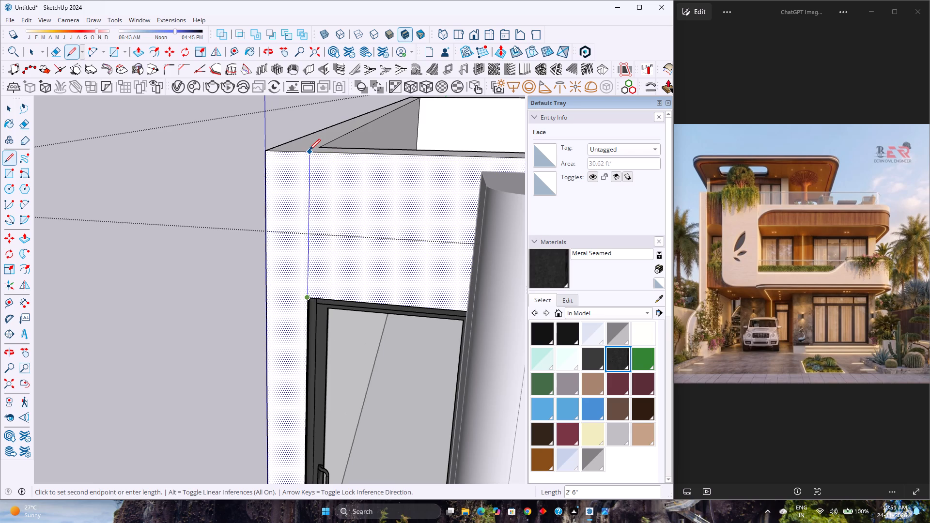
click(310, 150)
Push/Pull the narrow wall strip beside the sliding door outward to the balcony slab's front edge.
key(p)
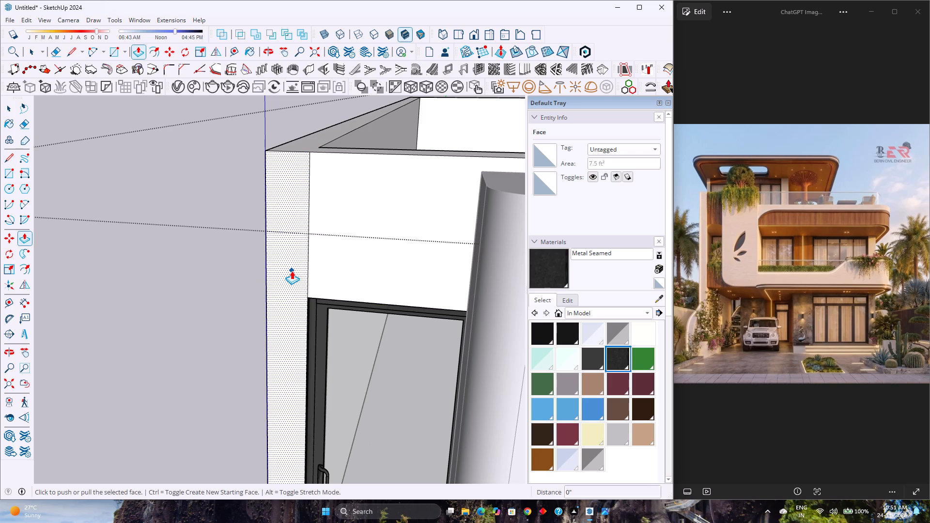
click(292, 271)
scroll(292, 271, down, 13)
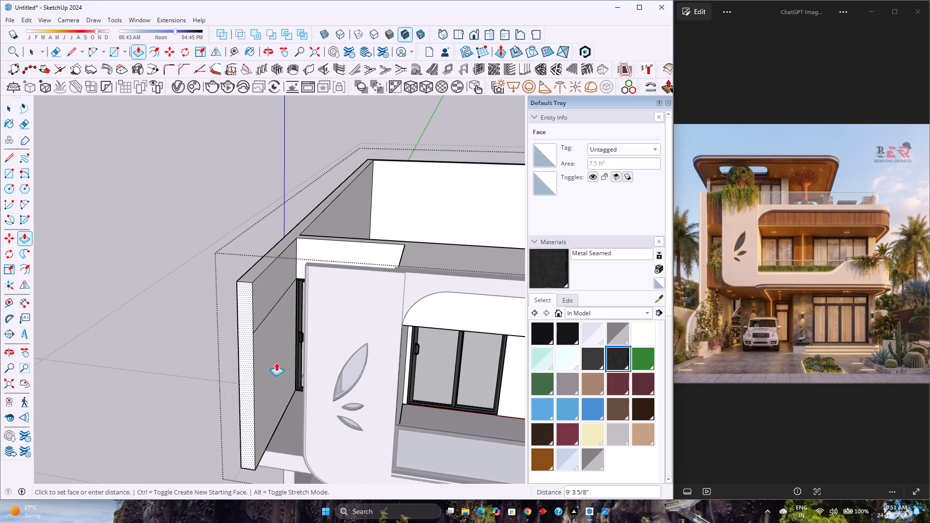
click(287, 457)
scroll(274, 441, down, 4)
key(Escape)
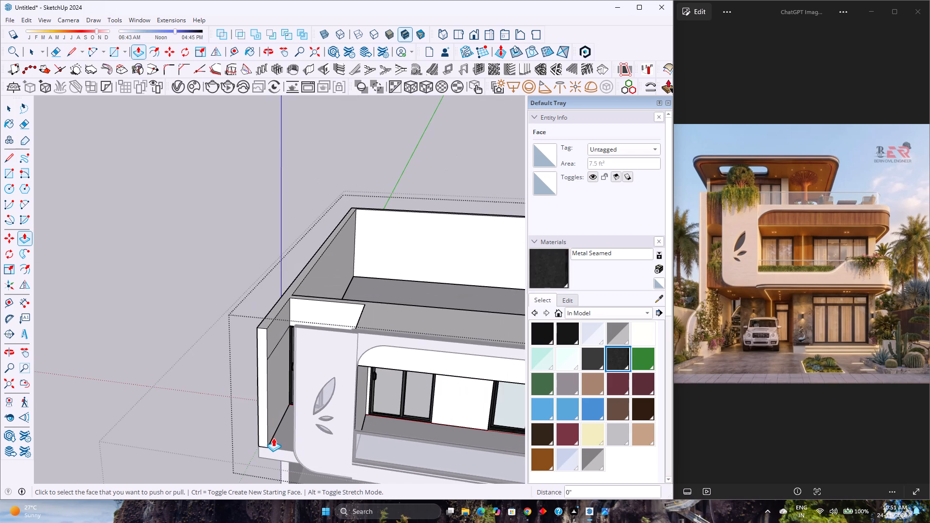
Erase the leftover edge between the old wall and its extension, and close the wall group.
key(e)
scroll(274, 344, up, 2)
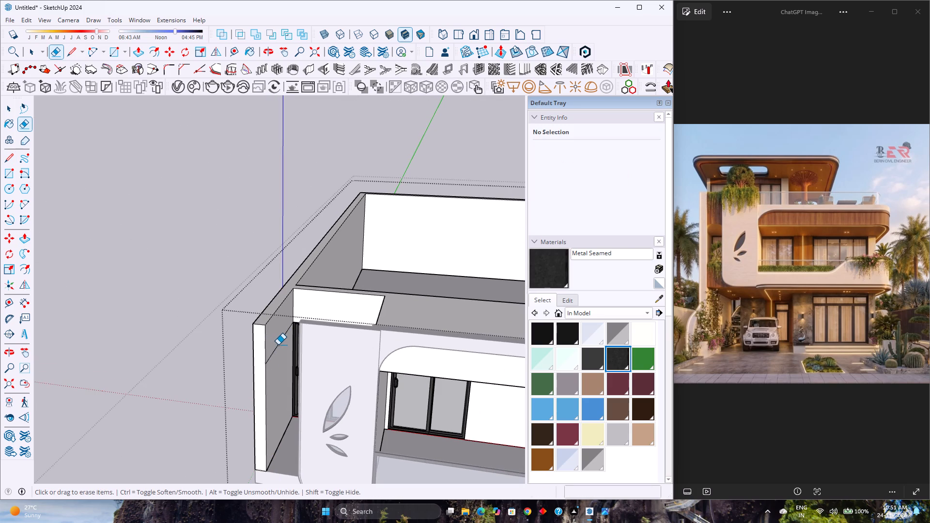
click(278, 345)
scroll(278, 352, down, 4)
middle_drag(274, 380, 319, 304)
scroll(322, 338, up, 1)
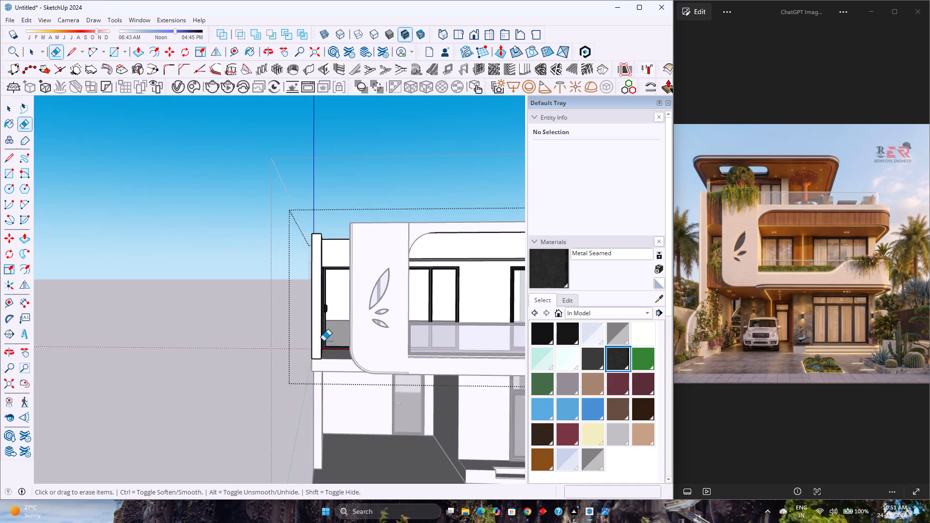
scroll(334, 364, up, 3)
middle_drag(334, 369, 174, 474)
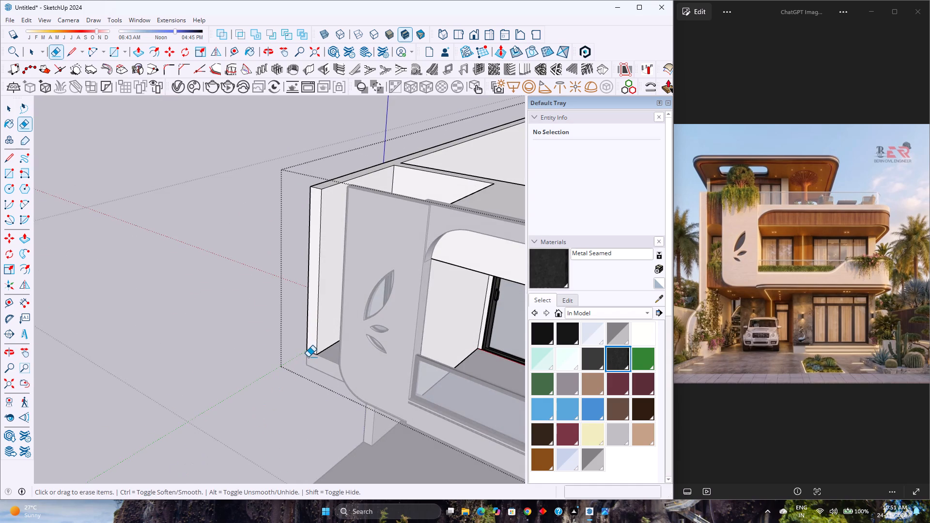
scroll(308, 357, up, 2)
key(space)
key(Escape)
Reopen the wall group, Push/Pull the extended side wall's end face back 6" from the slab edge, and close the group.
middle_drag(307, 357, 532, 431)
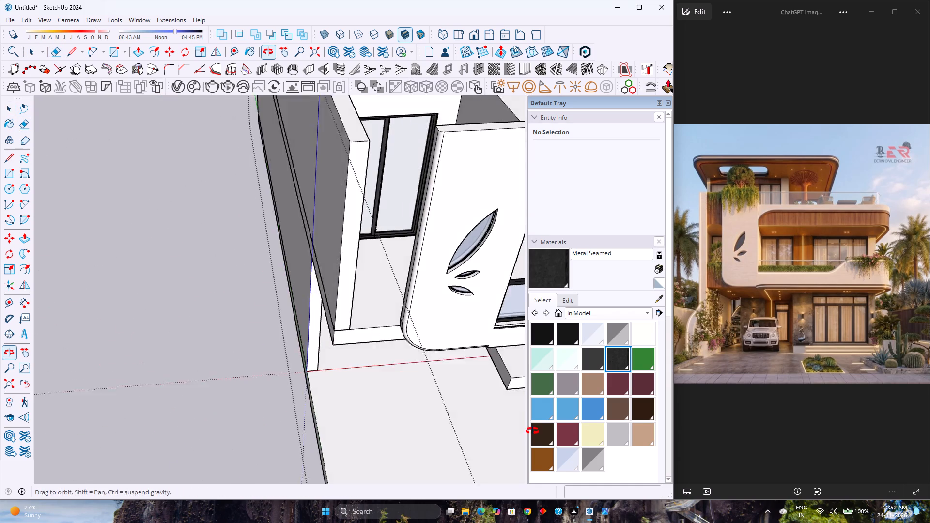
middle_drag(532, 431, 548, 431)
scroll(355, 323, up, 3)
shift+middle_drag(355, 323, 294, 406)
middle_drag(289, 406, 444, 454)
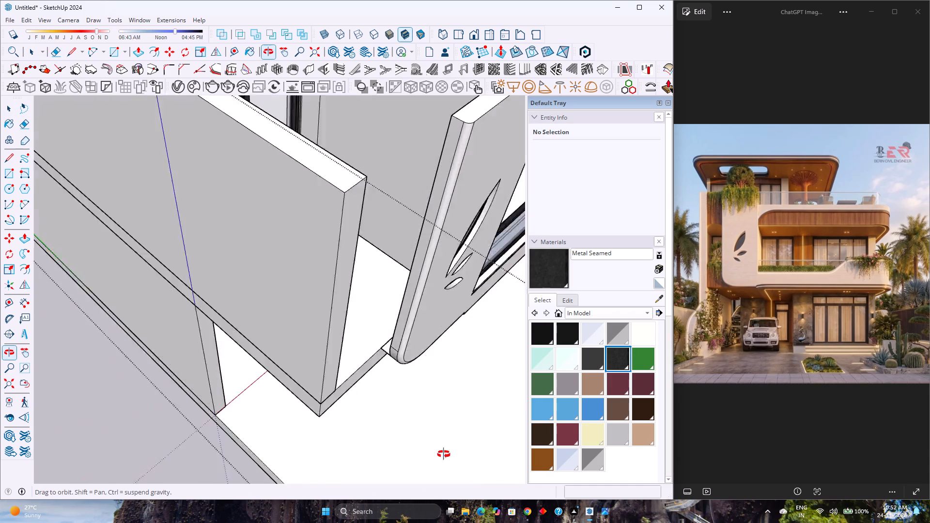
middle_drag(444, 454, 427, 441)
scroll(371, 404, up, 5)
middle_drag(351, 374, 320, 331)
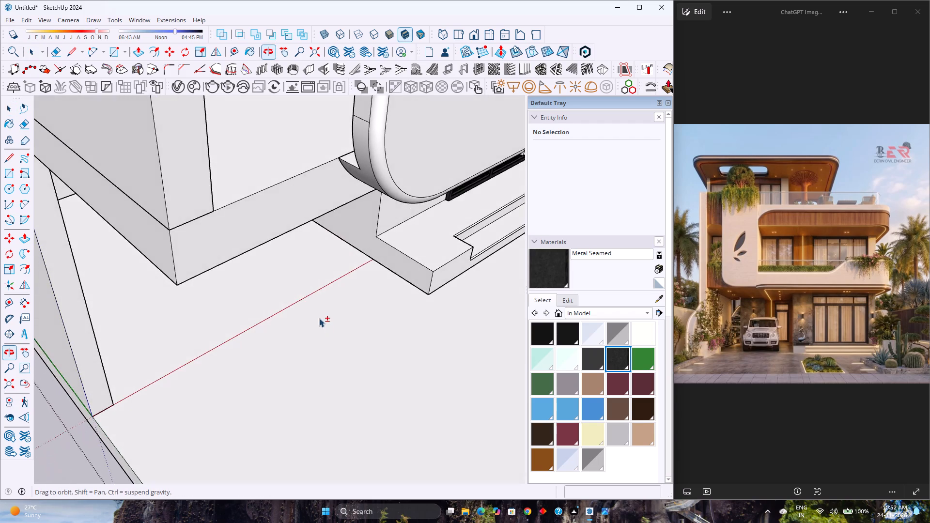
shift+middle_drag(328, 307, 327, 450)
middle_drag(307, 438, 288, 376)
scroll(294, 357, down, 6)
middle_drag(292, 419, 254, 349)
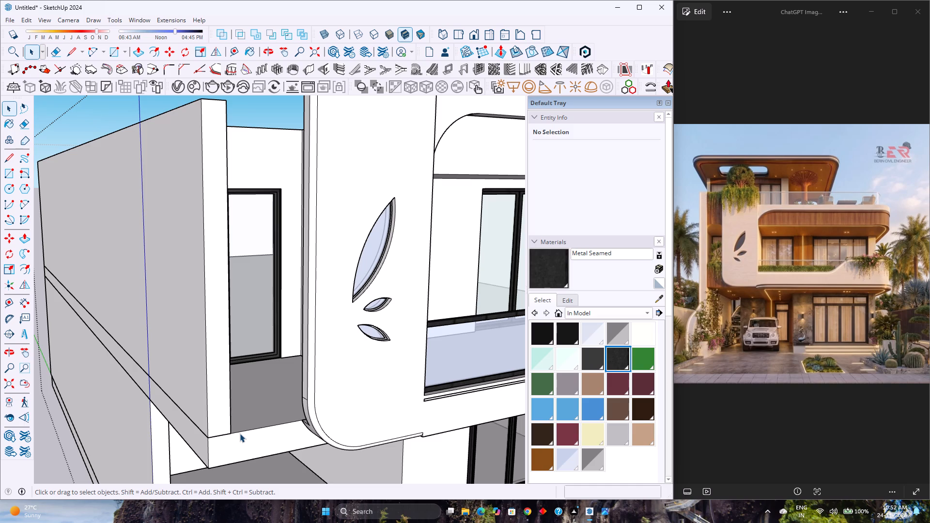
double_click(217, 393)
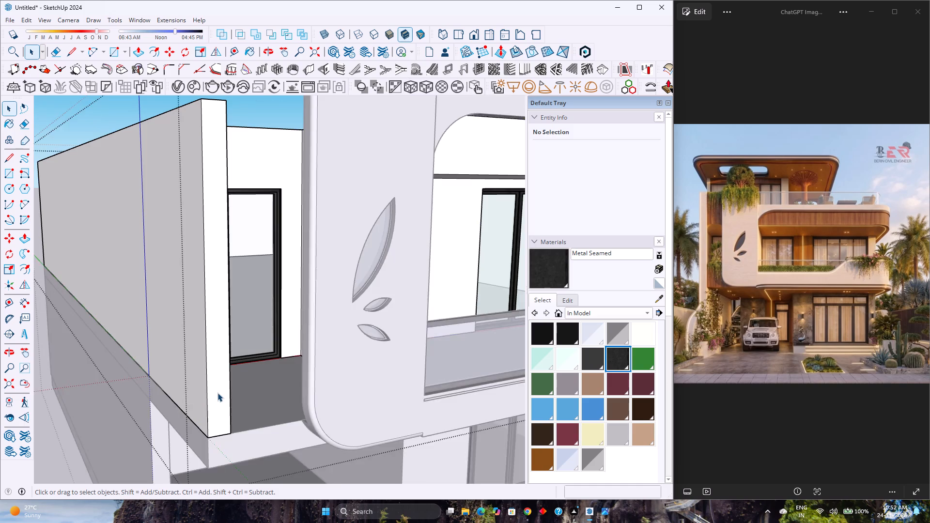
scroll(217, 393, up, 3)
key(p)
click(219, 410)
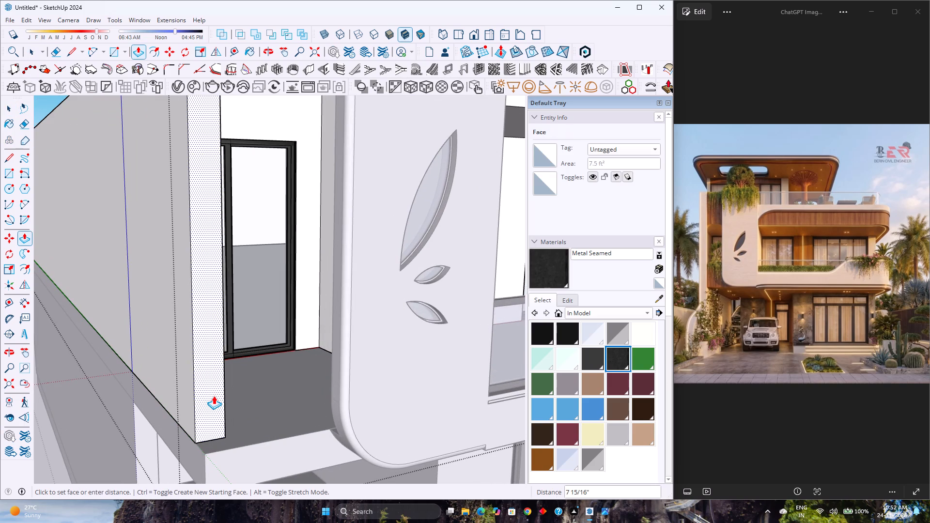
key(6)
key(Return)
key(Escape)
key(space)
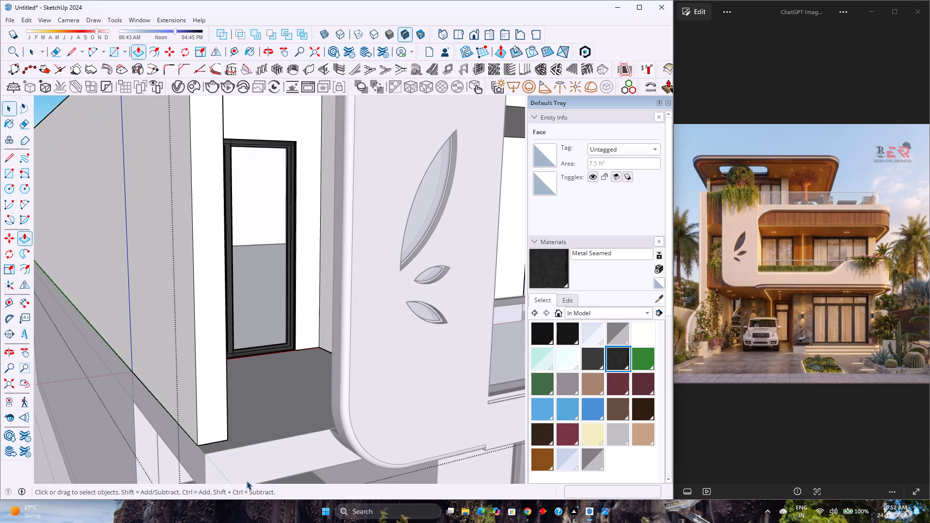
key(Escape)
Open the balcony slab group beside the curved frame for editing.
double_click(249, 456)
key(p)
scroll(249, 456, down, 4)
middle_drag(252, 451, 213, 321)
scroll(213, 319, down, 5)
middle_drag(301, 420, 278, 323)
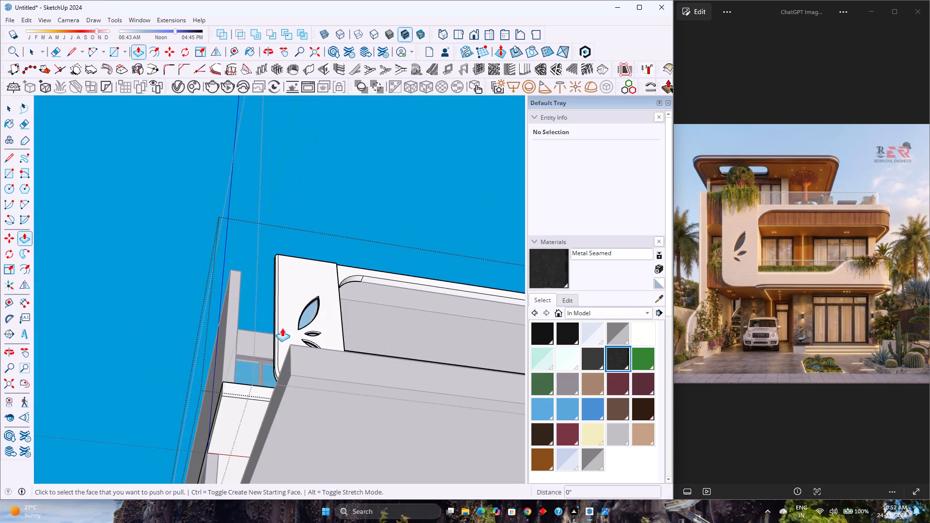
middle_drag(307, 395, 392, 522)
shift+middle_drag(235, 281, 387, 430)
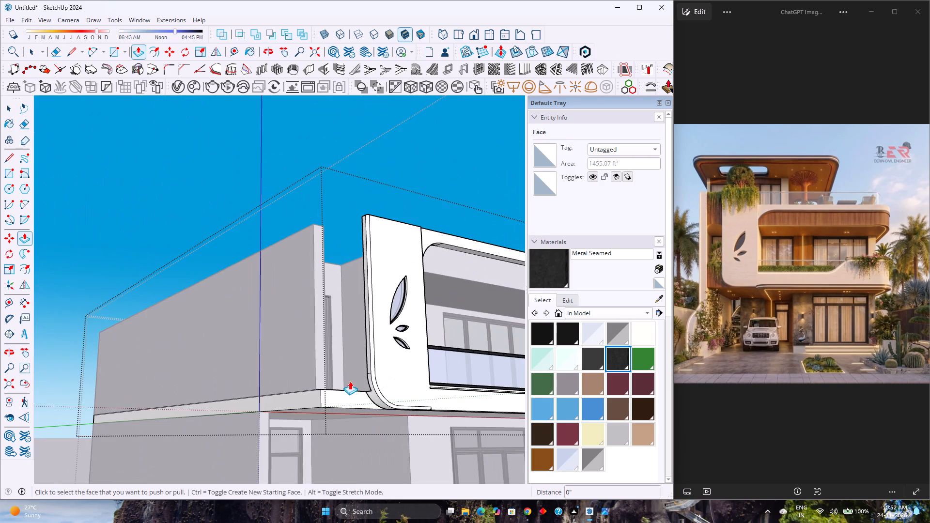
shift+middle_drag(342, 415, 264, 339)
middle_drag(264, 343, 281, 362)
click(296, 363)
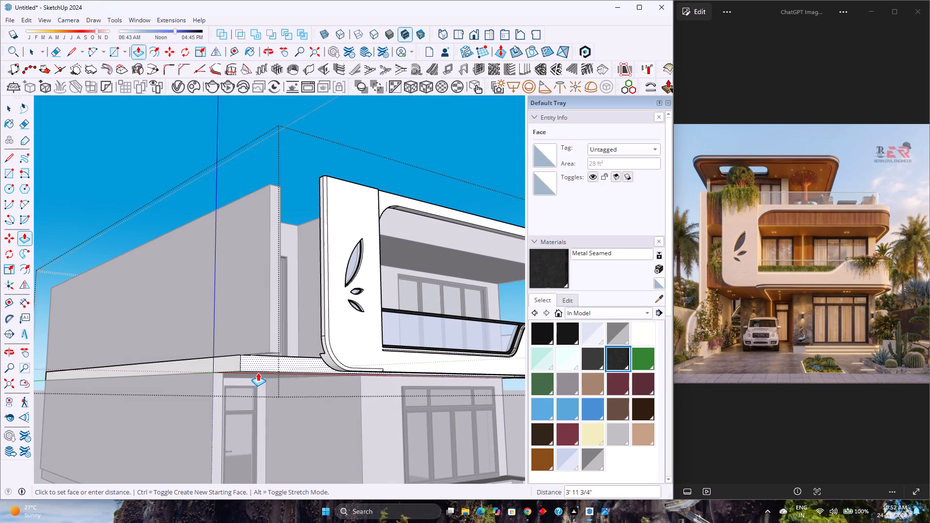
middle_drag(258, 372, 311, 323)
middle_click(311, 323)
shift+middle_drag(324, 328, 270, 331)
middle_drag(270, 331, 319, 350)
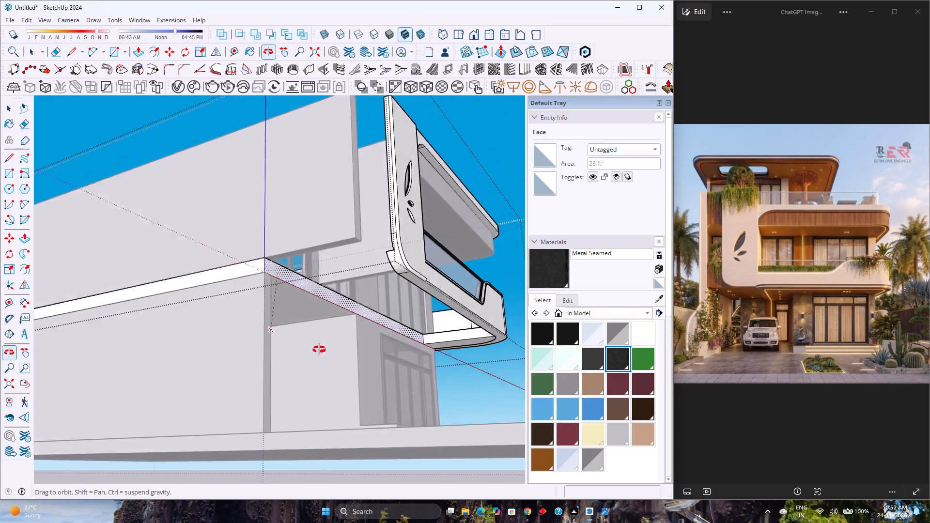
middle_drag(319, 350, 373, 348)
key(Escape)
Draw a 2' radius arc on the slab's front face along the curved frame, from the slab's top edge to its bottom edge.
scroll(371, 278, up, 2)
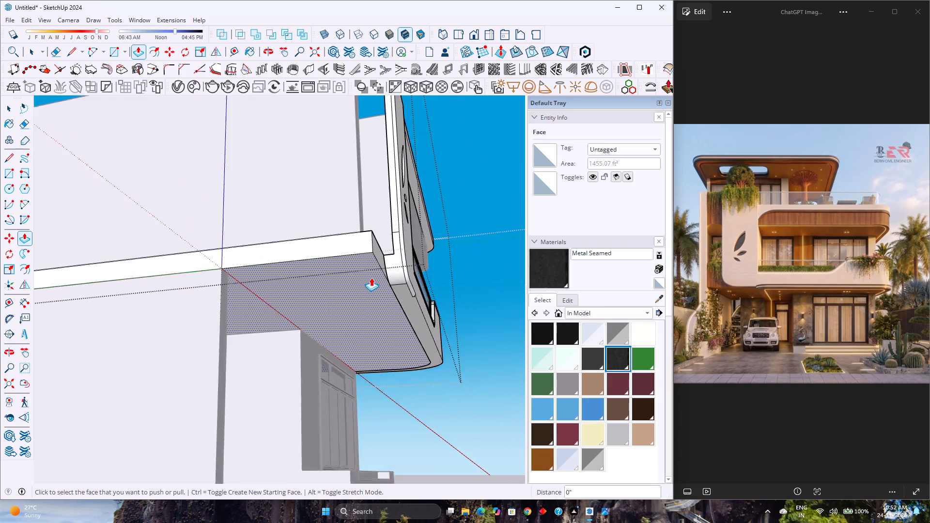
scroll(371, 277, up, 5)
middle_drag(374, 264, 314, 283)
scroll(378, 250, up, 7)
middle_drag(408, 268, 296, 274)
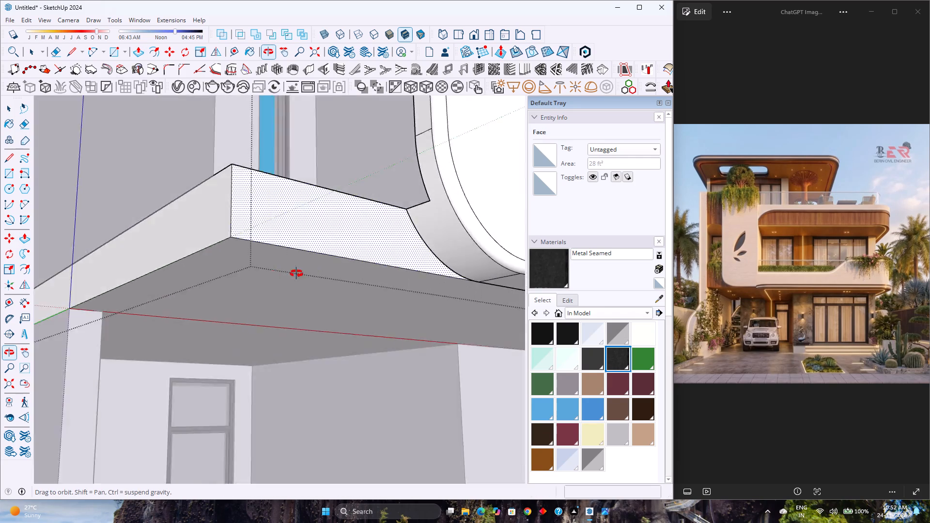
middle_drag(296, 274, 269, 279)
scroll(272, 277, up, 2)
key(a)
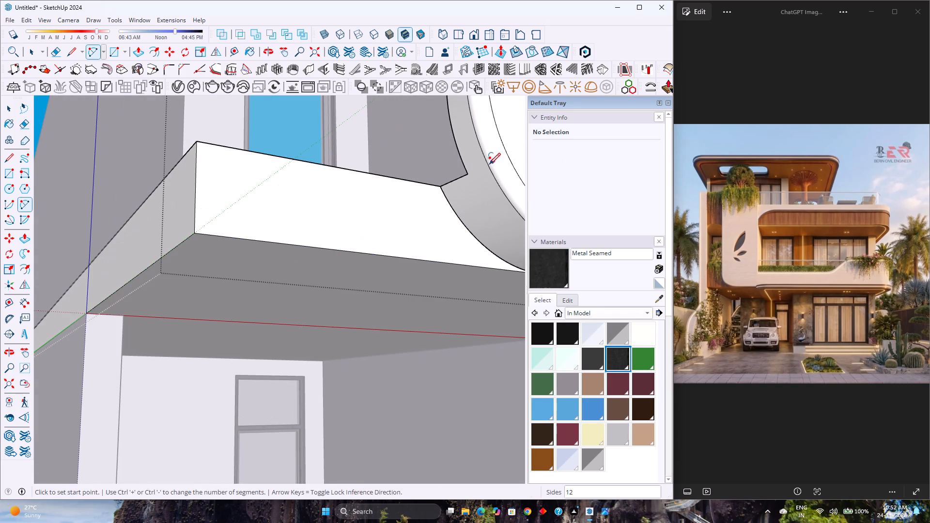
click(441, 185)
scroll(383, 265, down, 7)
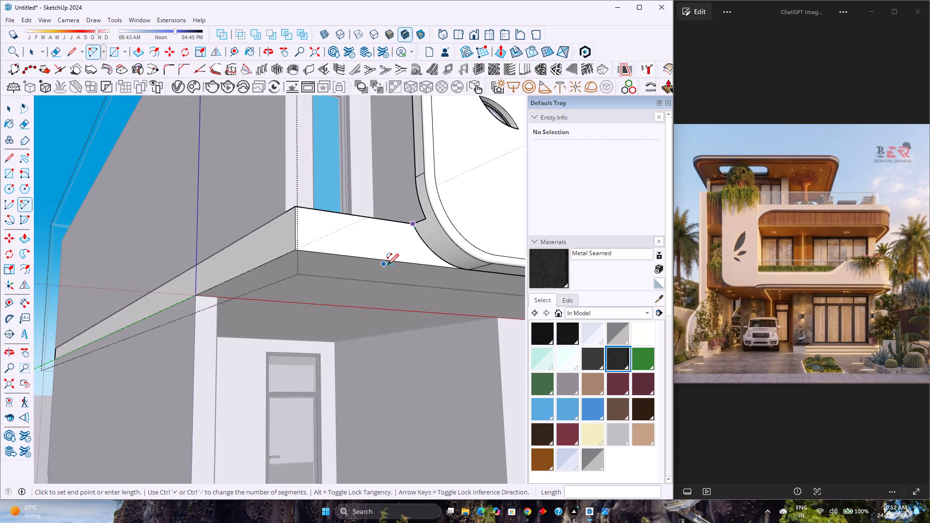
scroll(461, 278, down, 1)
scroll(462, 278, up, 10)
middle_drag(471, 277, 370, 255)
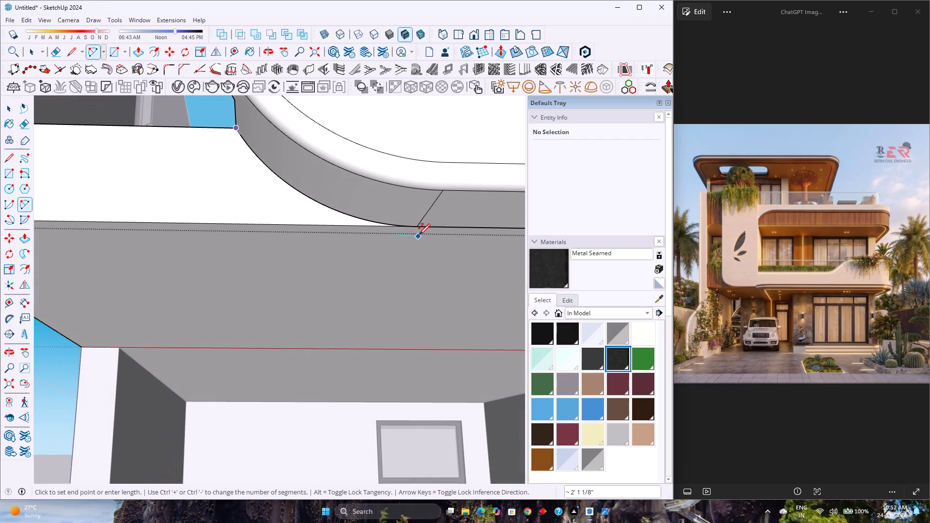
click(420, 228)
click(420, 228)
key(space)
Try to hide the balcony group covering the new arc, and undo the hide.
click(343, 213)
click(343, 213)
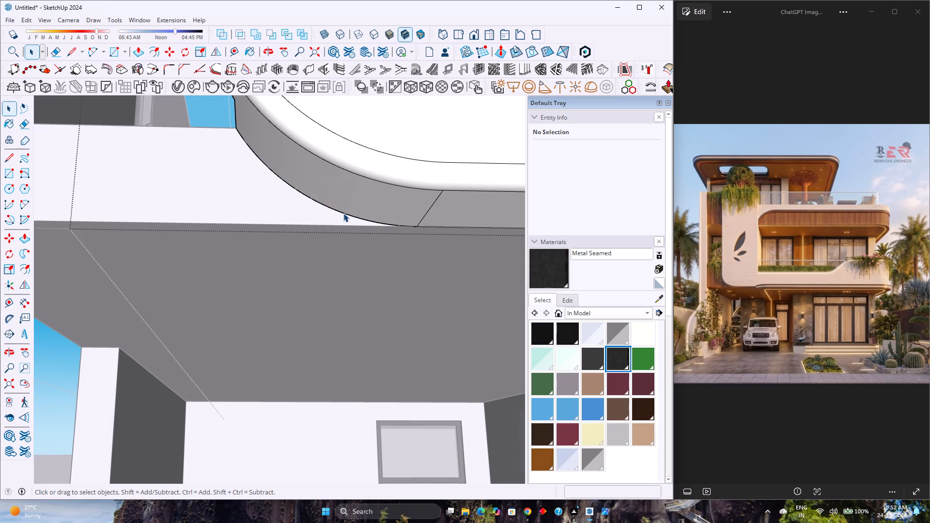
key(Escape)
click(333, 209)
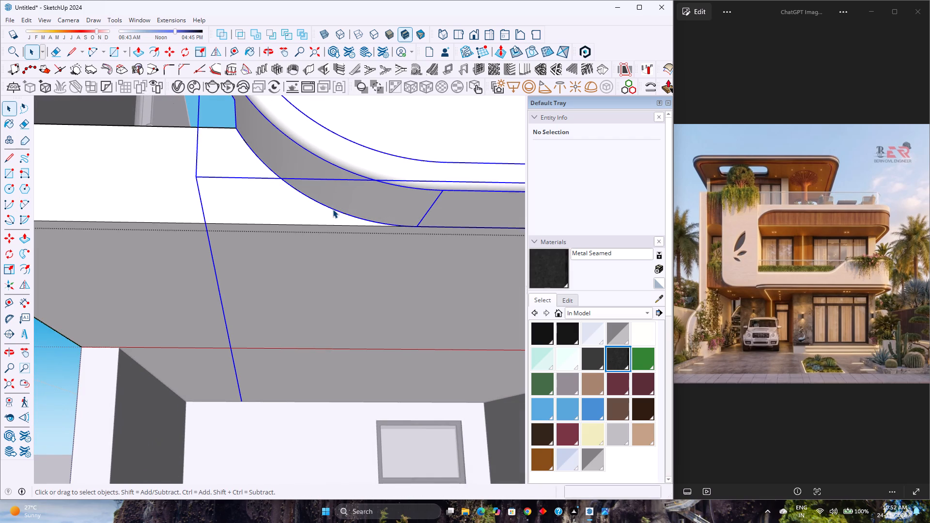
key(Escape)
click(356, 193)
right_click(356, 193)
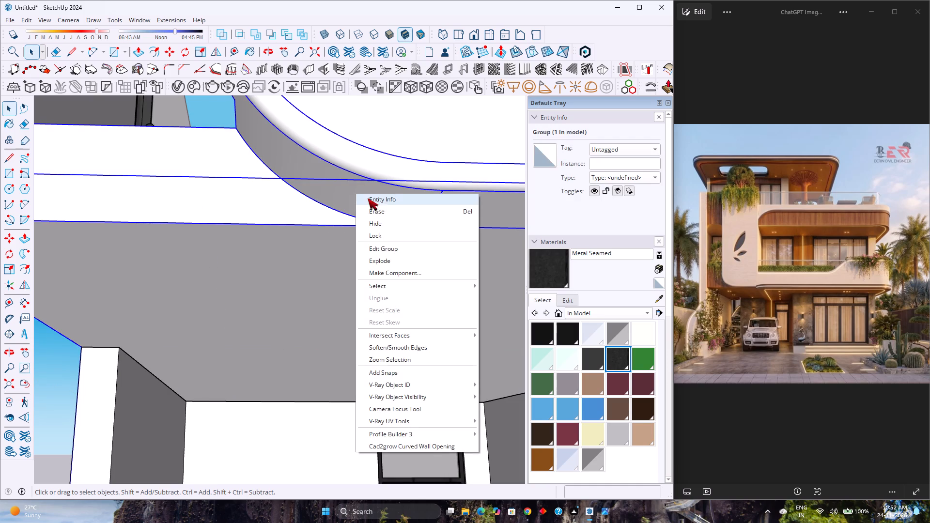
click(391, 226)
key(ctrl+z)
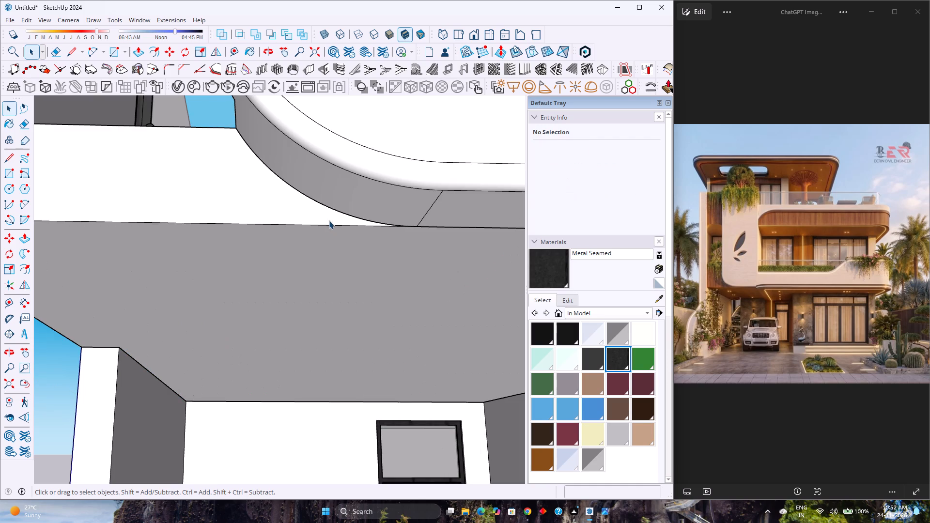
Reopen the balcony slab group and hide the curved frame in front of the arc.
double_click(336, 207)
click(348, 198)
right_click(348, 198)
click(385, 231)
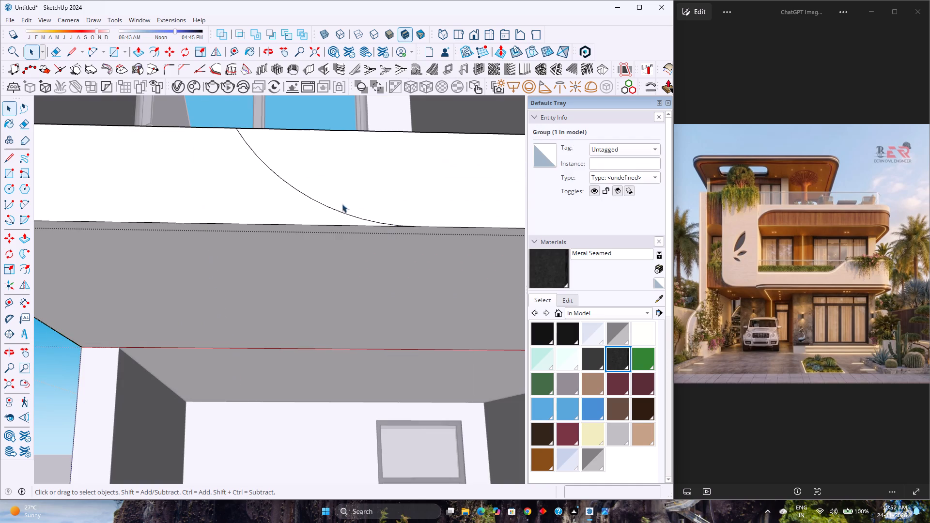
Set the segment count of the arc on the slab's front face to 50.
click(337, 209)
click(616, 176)
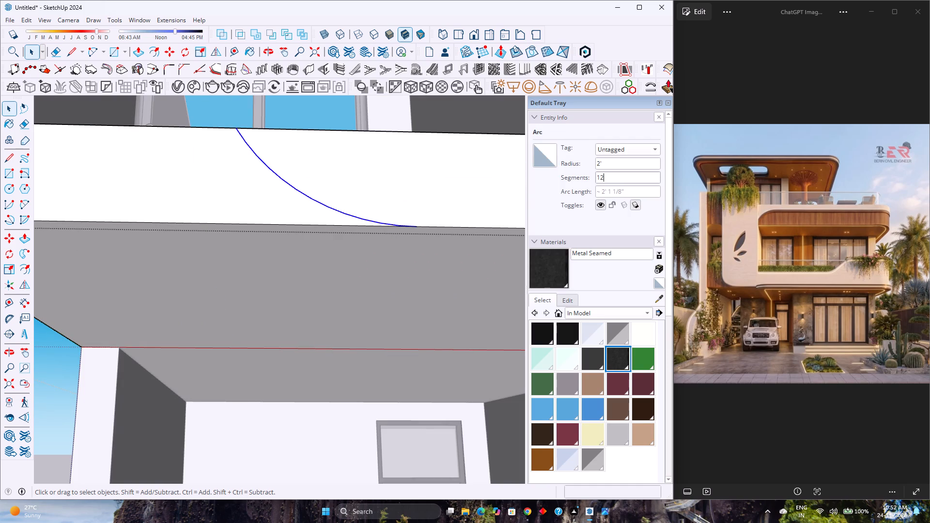
key(0)
key(Return)
click(423, 265)
double_click(607, 178)
key(5)
key(0)
key(Return)
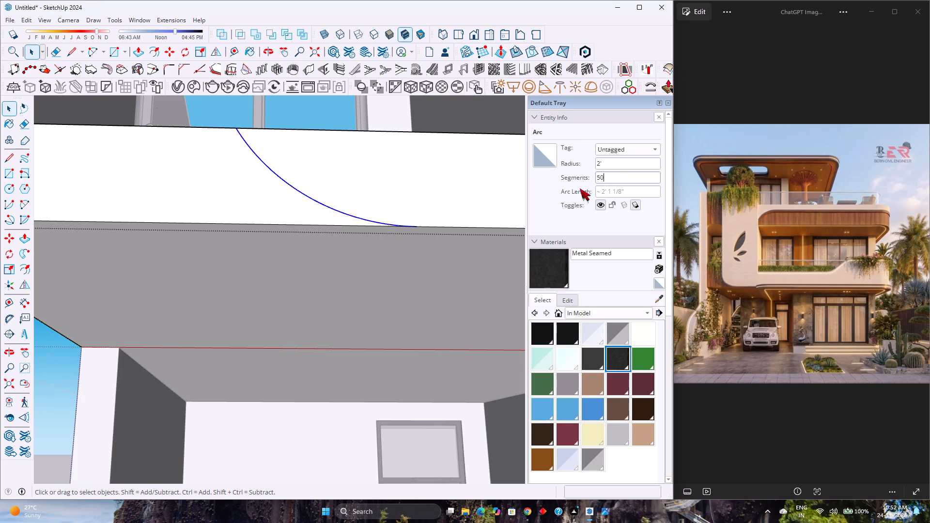
Push/Pull the slab's front face between the side corner and the arc back 6" to the extended side wall's end.
click(320, 214)
scroll(324, 215, down, 2)
middle_drag(299, 221, 359, 323)
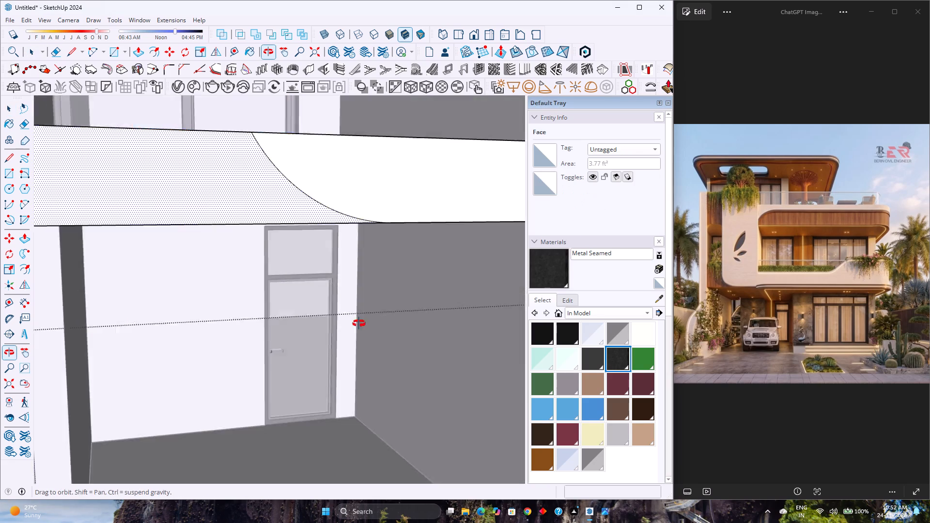
middle_drag(359, 323, 367, 334)
scroll(329, 300, down, 5)
scroll(277, 278, up, 2)
key(p)
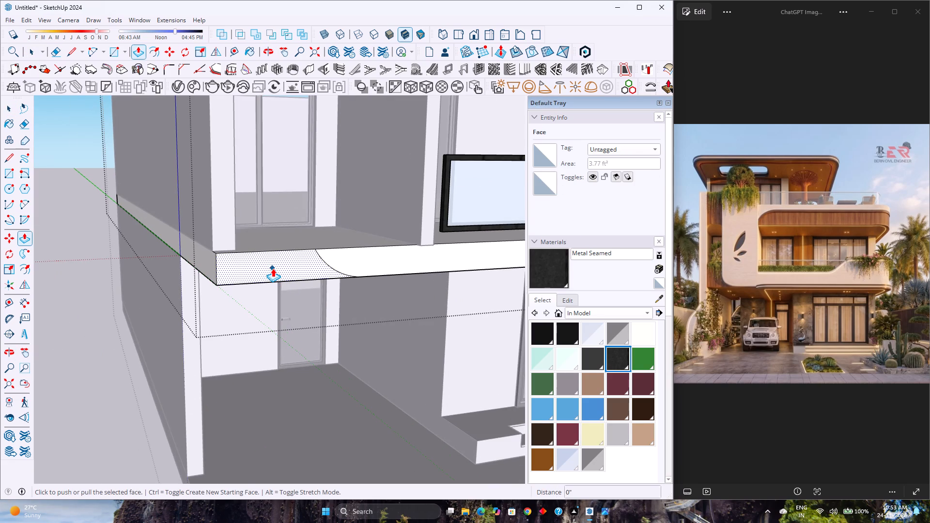
click(273, 268)
click(229, 240)
Draw a 6" line forward from the side wall's inner corner and a line about 2' 6" across to the arc's start, closing a thin strip.
middle_drag(251, 246, 315, 377)
middle_drag(276, 321, 142, 394)
shift+middle_drag(170, 336, 319, 345)
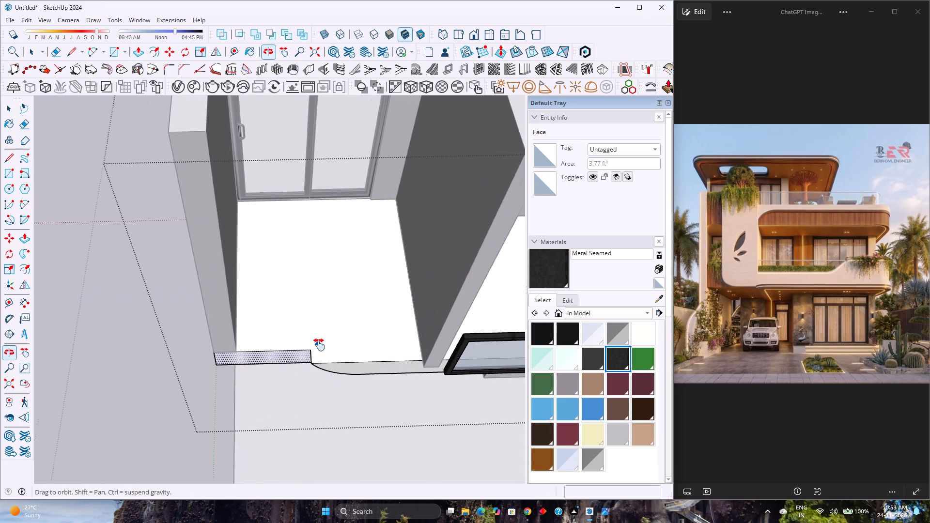
shift+middle_drag(319, 345, 321, 345)
scroll(248, 376, up, 2)
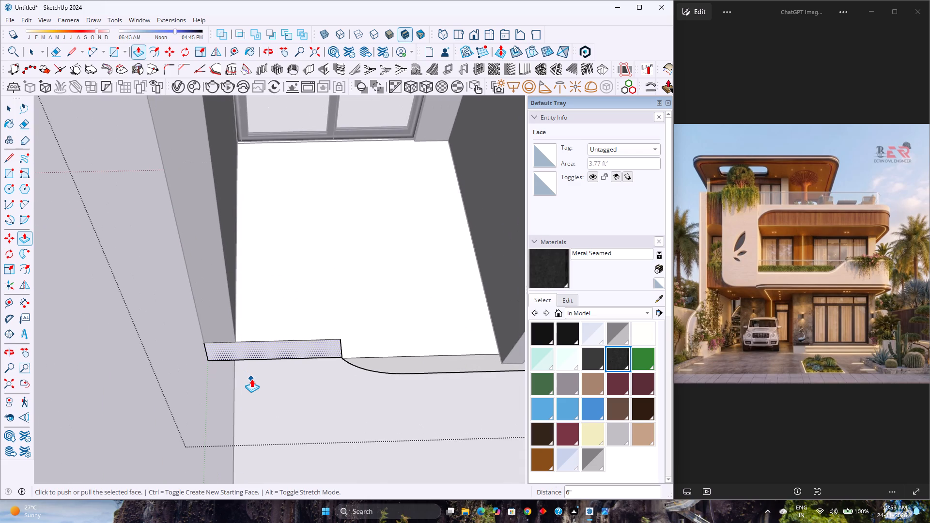
key(l)
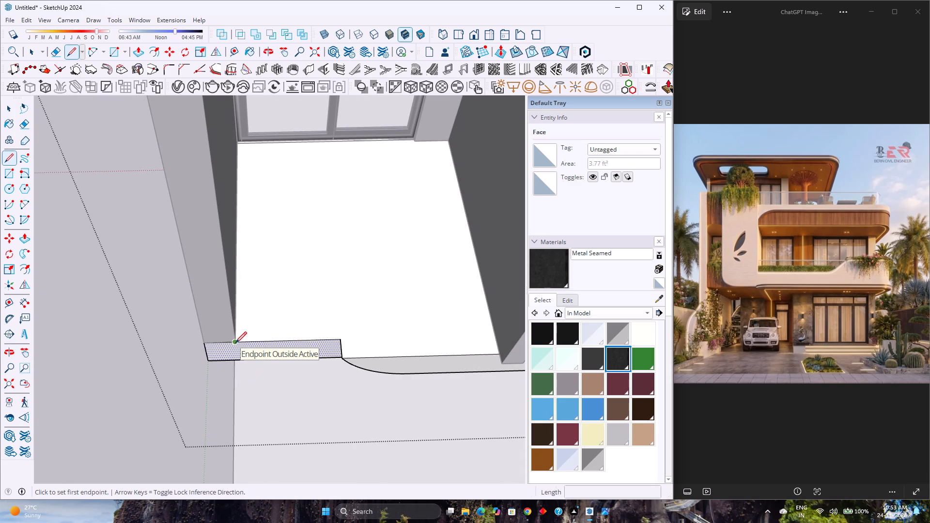
click(235, 343)
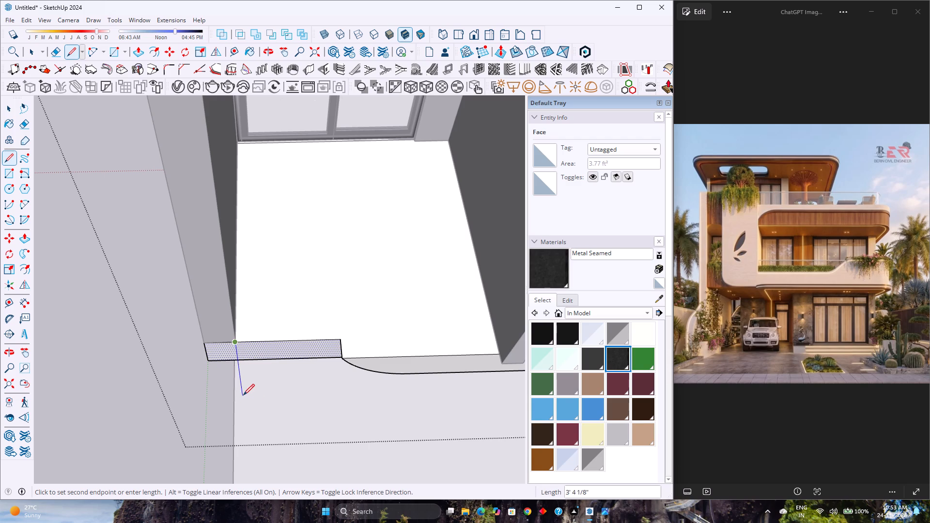
key(Left)
middle_drag(263, 360, 301, 398)
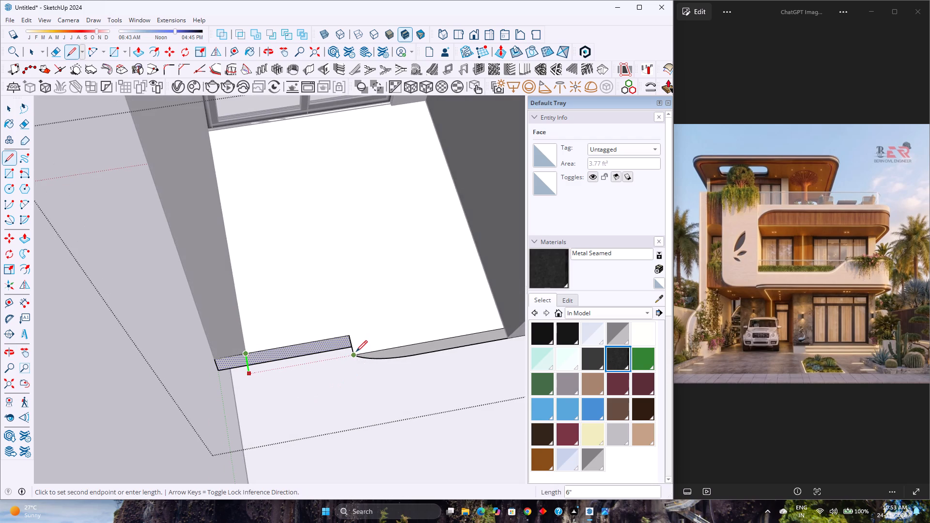
click(356, 352)
click(354, 355)
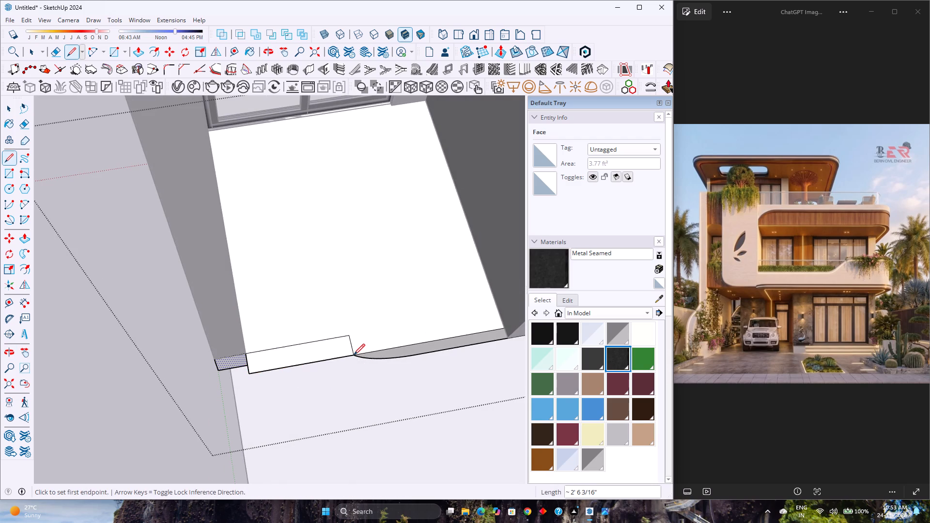
key(space)
Make the thin strip face at the slab's front edge and its edges a group.
double_click(333, 350)
right_click(333, 350)
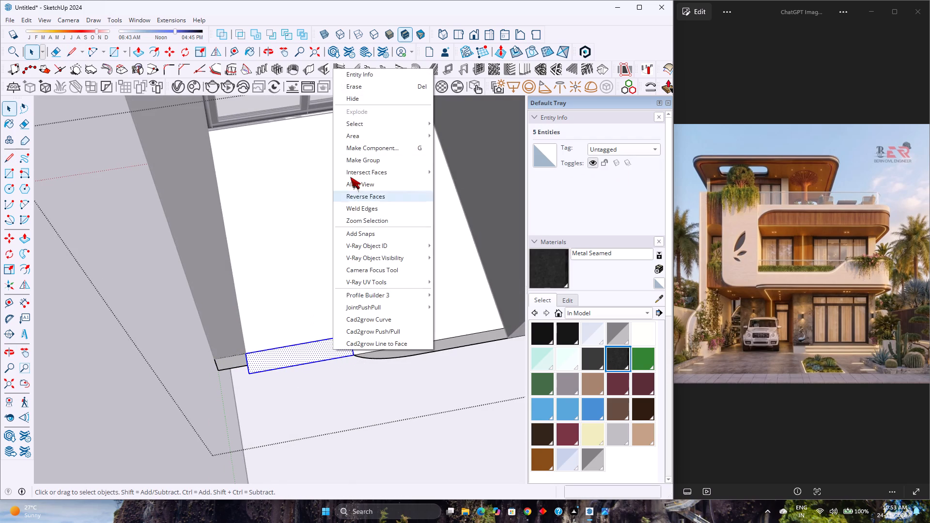
click(361, 157)
Unhide all hidden geometry to bring back the curved frame.
middle_drag(311, 370, 310, 320)
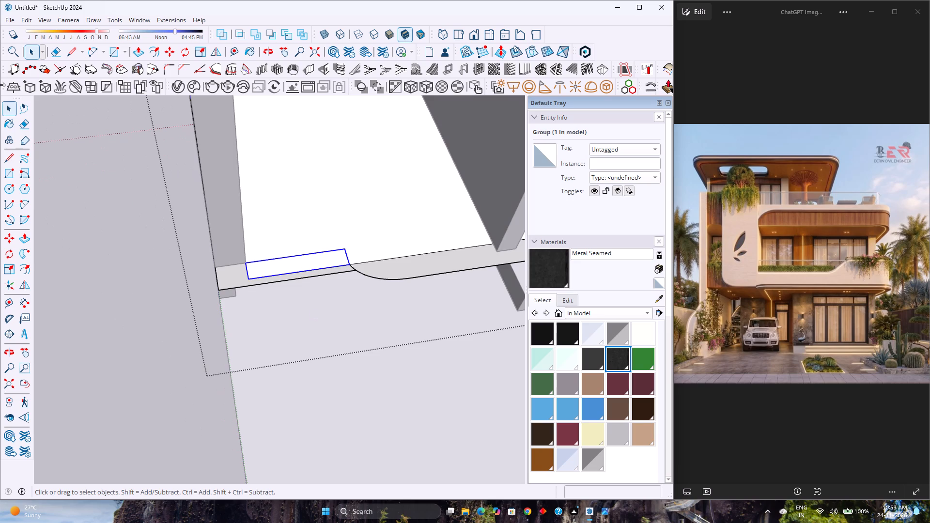
click(29, 18)
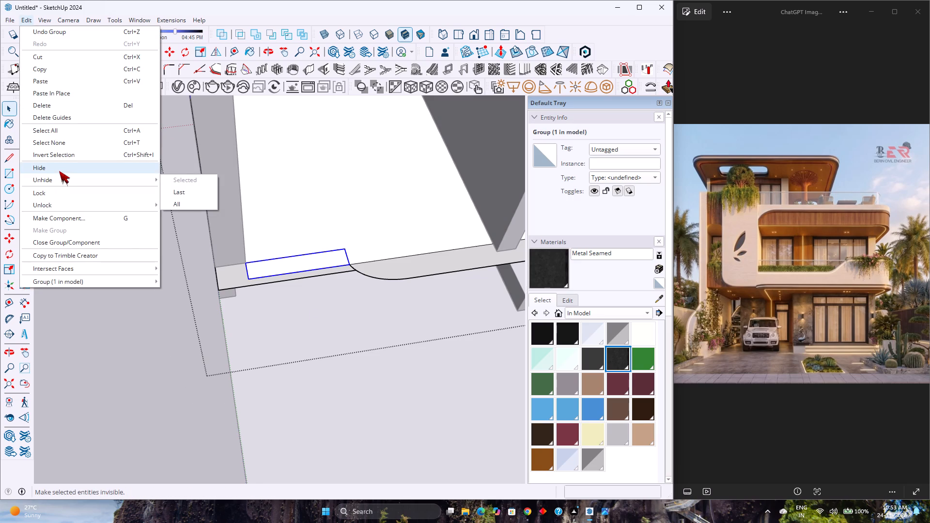
click(186, 202)
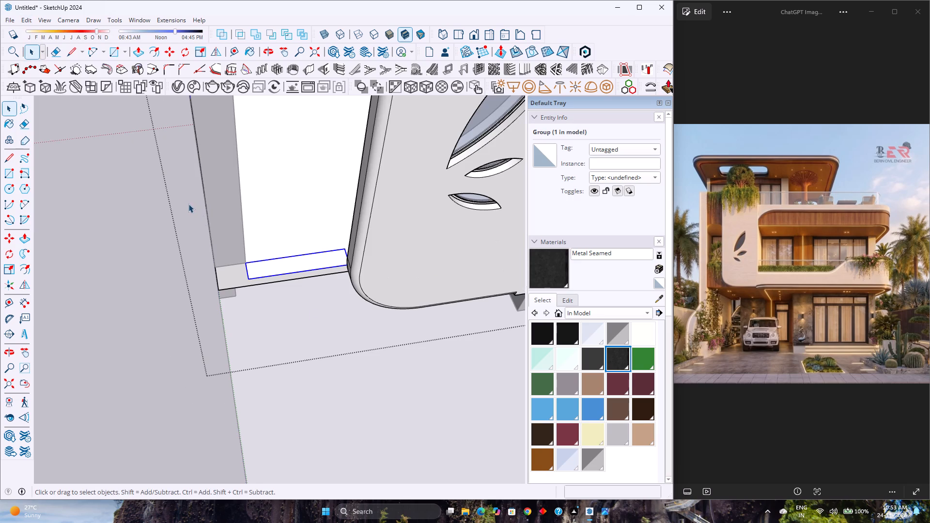
Open the strip group and Push/Pull its face up about 3' to the top edge of the balcony railing.
double_click(282, 266)
scroll(282, 266, up, 2)
middle_drag(282, 270, 275, 255)
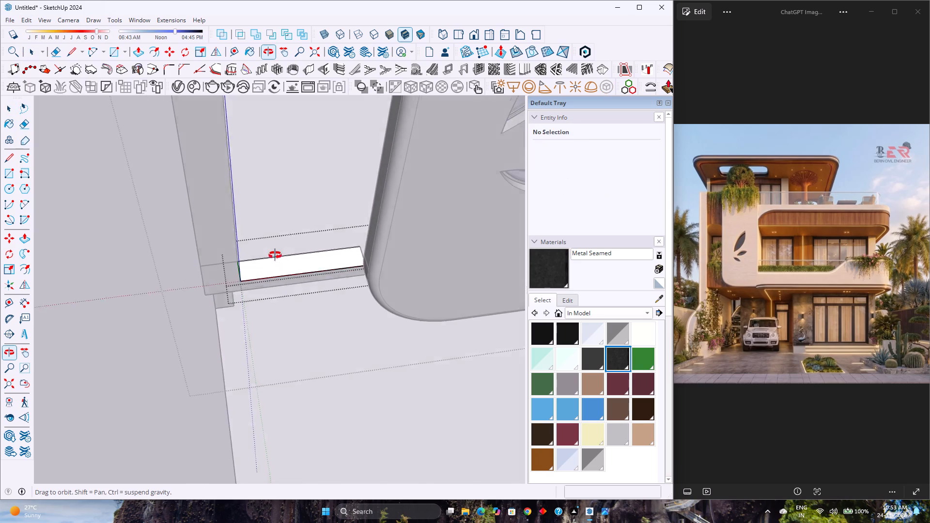
middle_drag(275, 255, 275, 246)
scroll(276, 247, up, 1)
key(p)
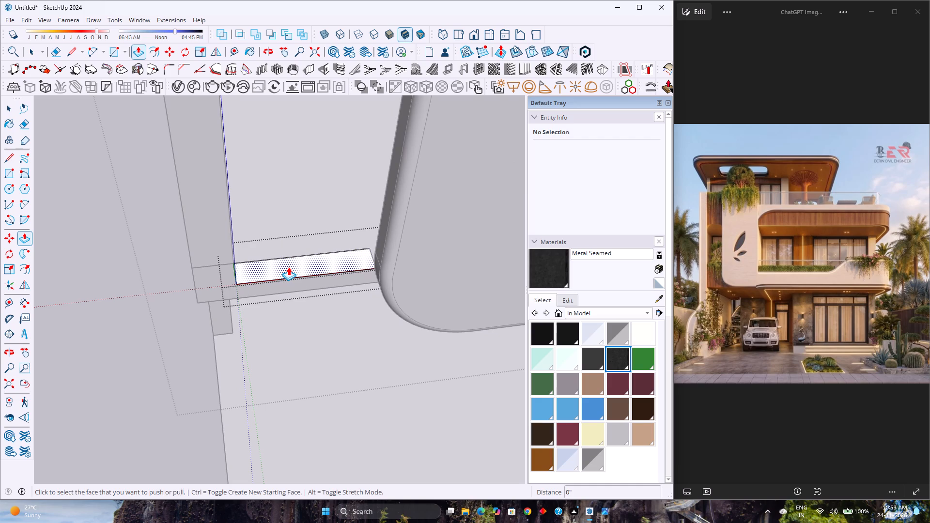
click(288, 267)
scroll(288, 267, down, 3)
middle_drag(285, 267, 253, 215)
scroll(253, 214, down, 5)
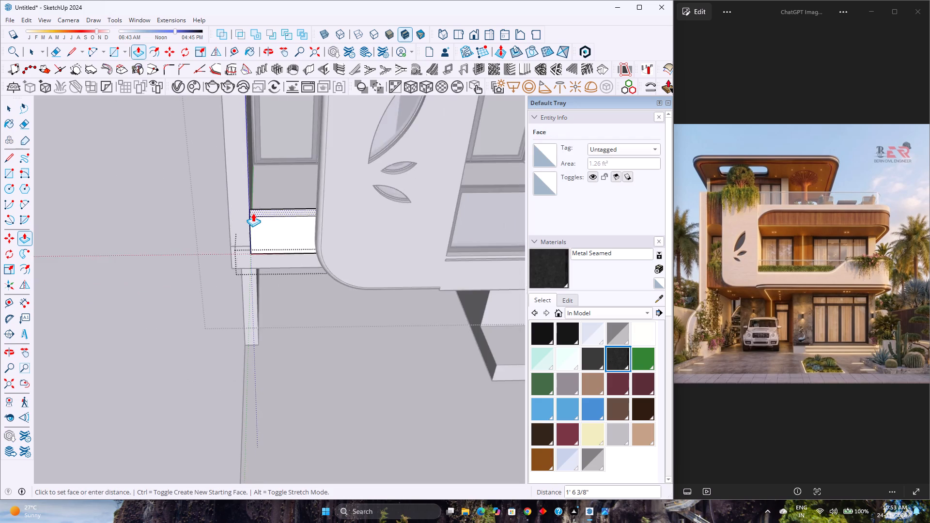
scroll(253, 213, down, 3)
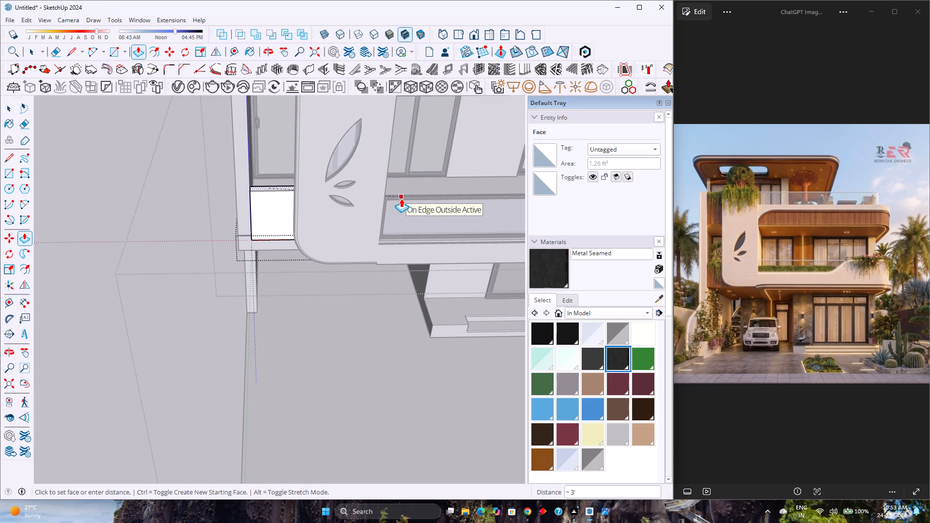
click(401, 199)
middle_drag(216, 241, 330, 155)
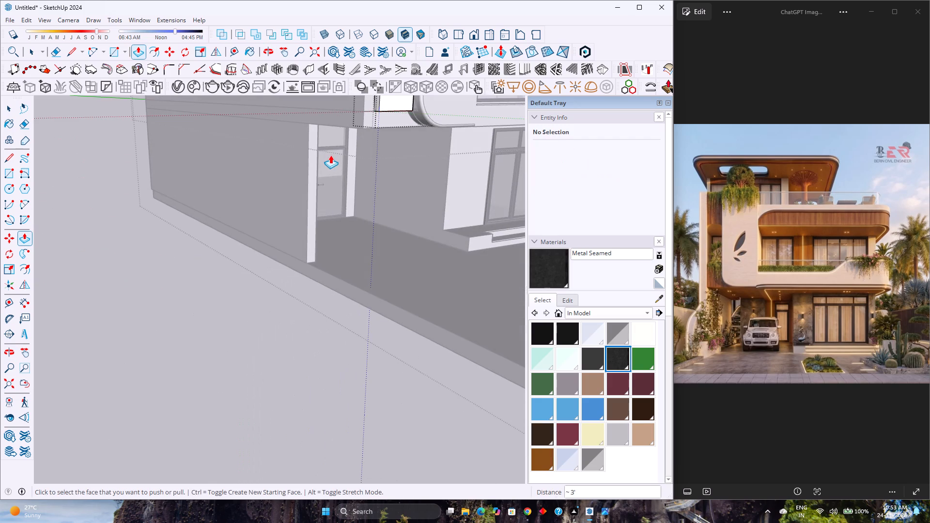
Push/Pull the parapet block's front face forward 6", thickening the block beside the curved frame.
shift+middle_drag(353, 143, 291, 290)
middle_drag(286, 289, 272, 238)
scroll(267, 204, up, 3)
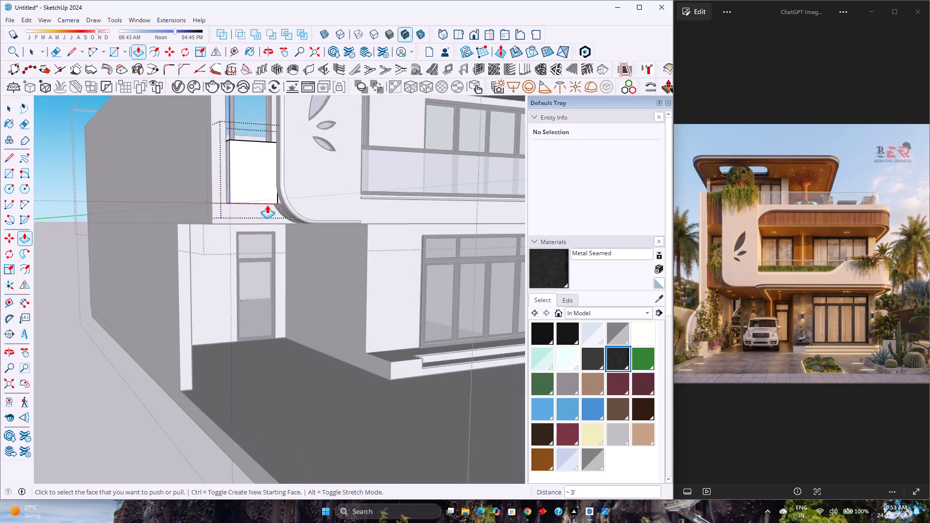
middle_drag(261, 216, 255, 171)
scroll(255, 212, up, 7)
middle_drag(252, 212, 268, 160)
scroll(297, 215, up, 4)
middle_drag(296, 211, 391, 362)
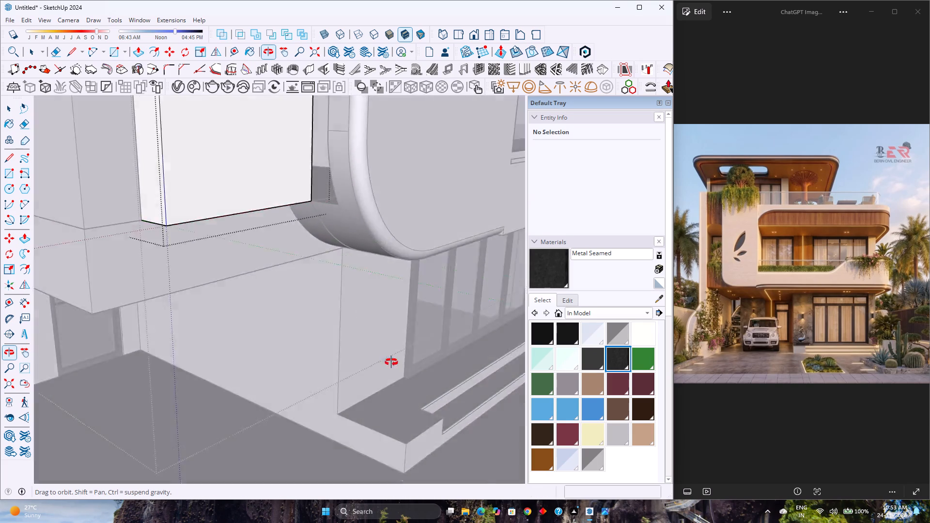
middle_drag(391, 362, 448, 431)
middle_click(448, 431)
click(279, 215)
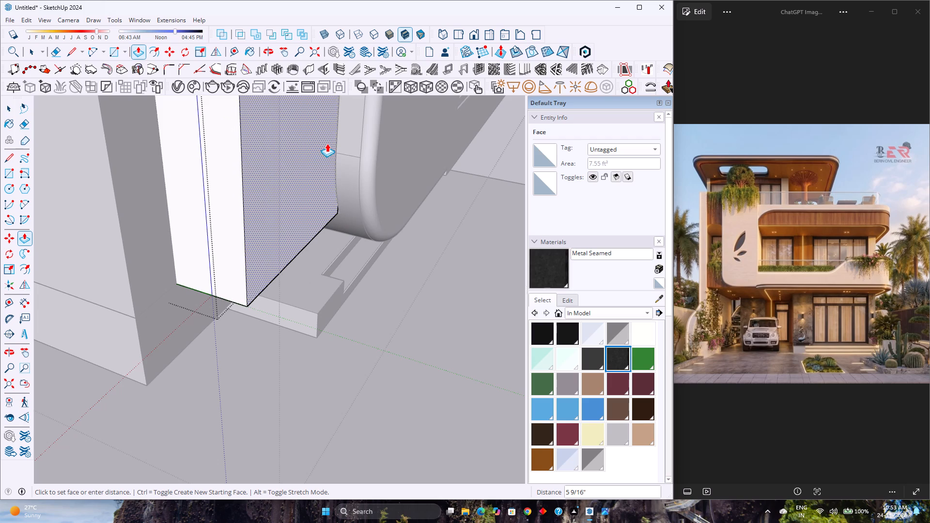
click(337, 213)
Push/Pull the parapet block's underside down 1' to the lower edge of the balcony slab.
middle_drag(321, 251, 239, 168)
shift+middle_drag(249, 173, 354, 353)
middle_drag(319, 341, 312, 336)
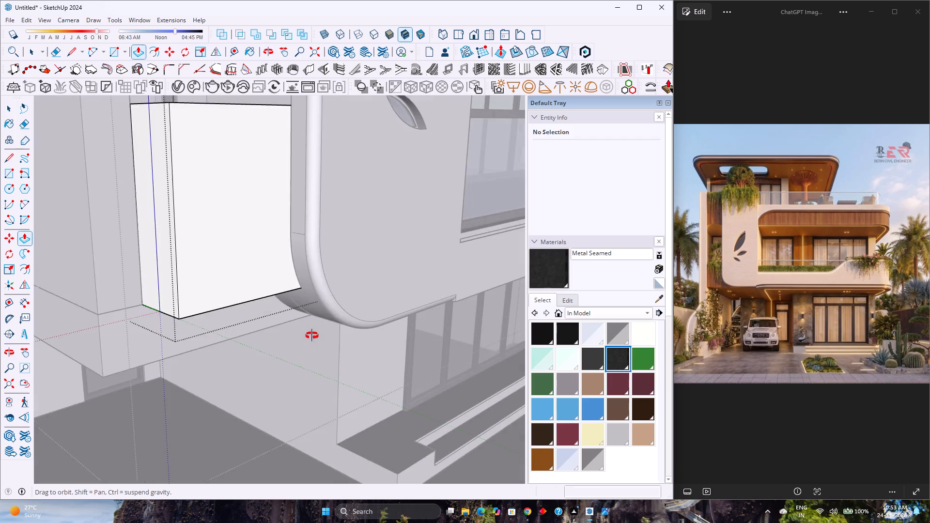
middle_drag(312, 336, 262, 258)
shift+middle_drag(244, 219, 345, 373)
middle_drag(298, 362, 247, 258)
shift+middle_drag(289, 391, 283, 380)
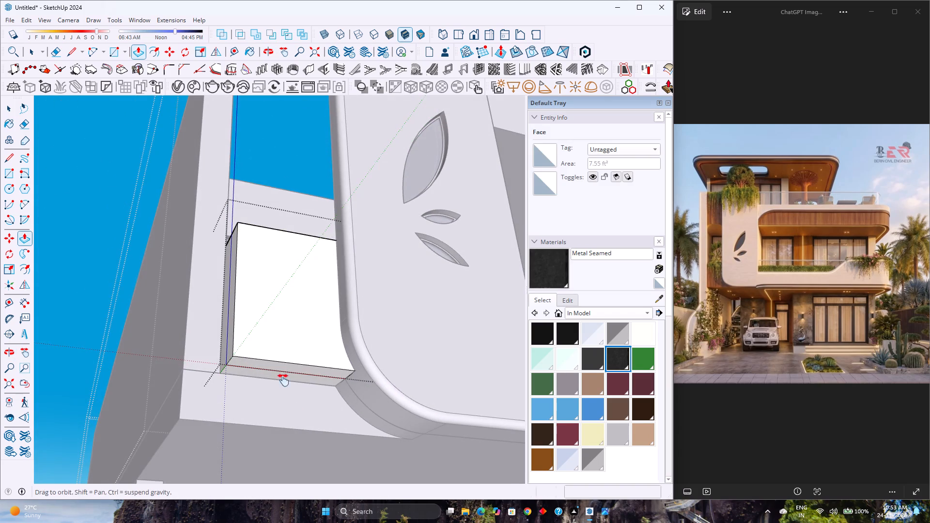
shift+middle_drag(283, 380, 264, 333)
shift+middle_click(264, 333)
click(277, 315)
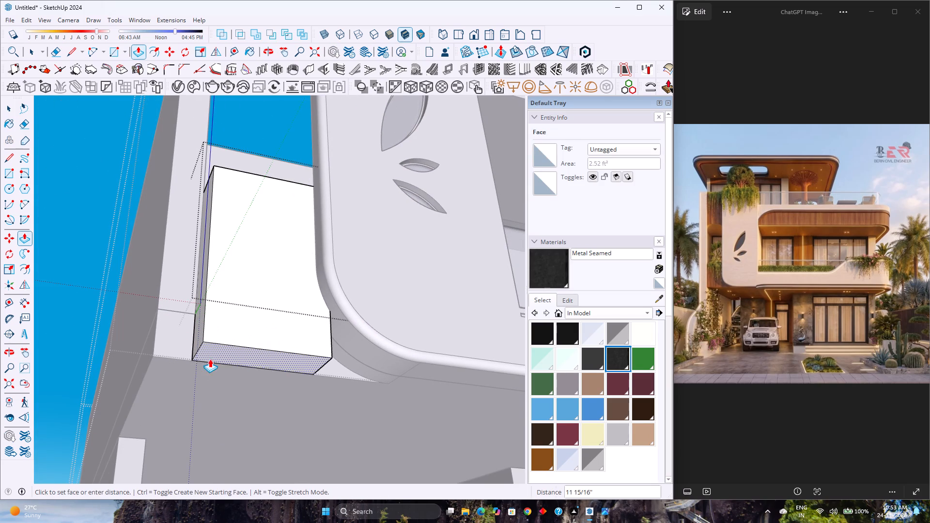
click(172, 357)
Leave the parapet group and hide the curved frame group covering the slab edge.
middle_drag(289, 354, 87, 366)
middle_click(87, 366)
shift+middle_drag(344, 353, 173, 358)
middle_drag(174, 356, 201, 340)
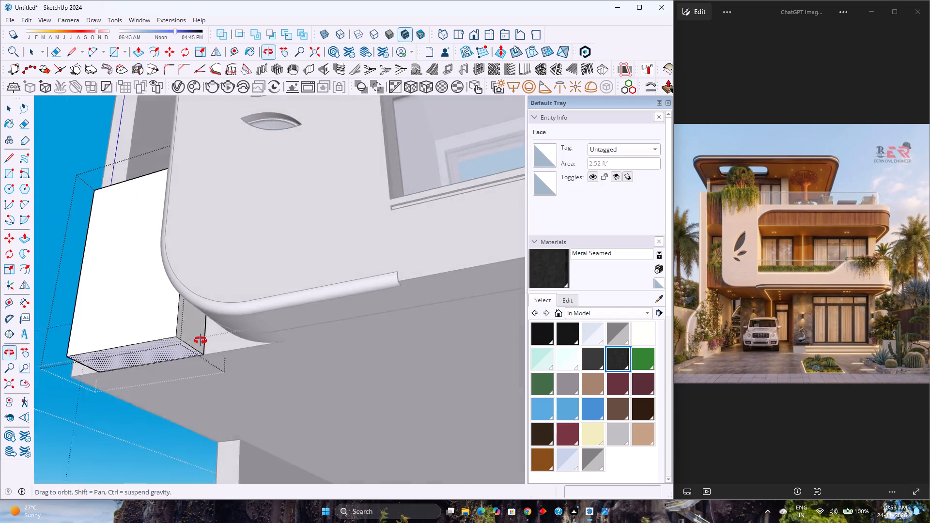
middle_drag(201, 340, 280, 347)
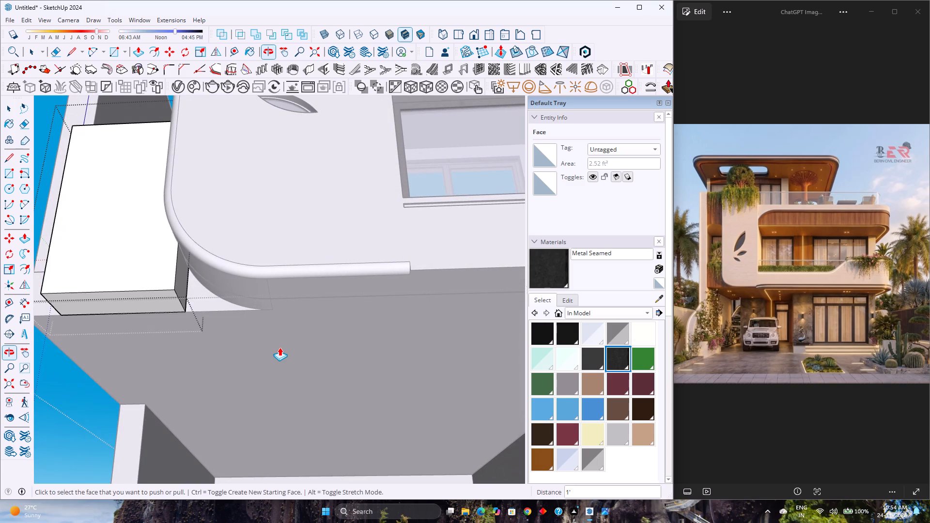
key(space)
key(Escape)
click(276, 228)
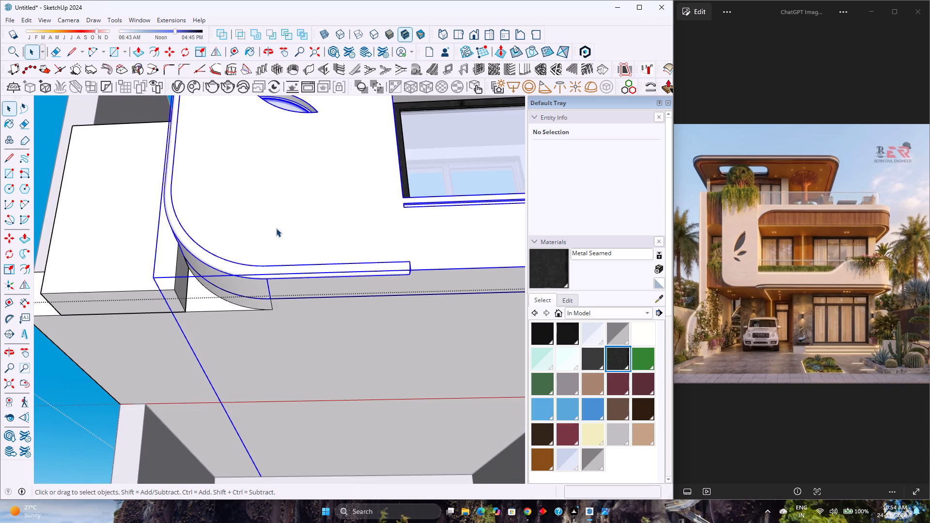
right_click(276, 228)
click(320, 261)
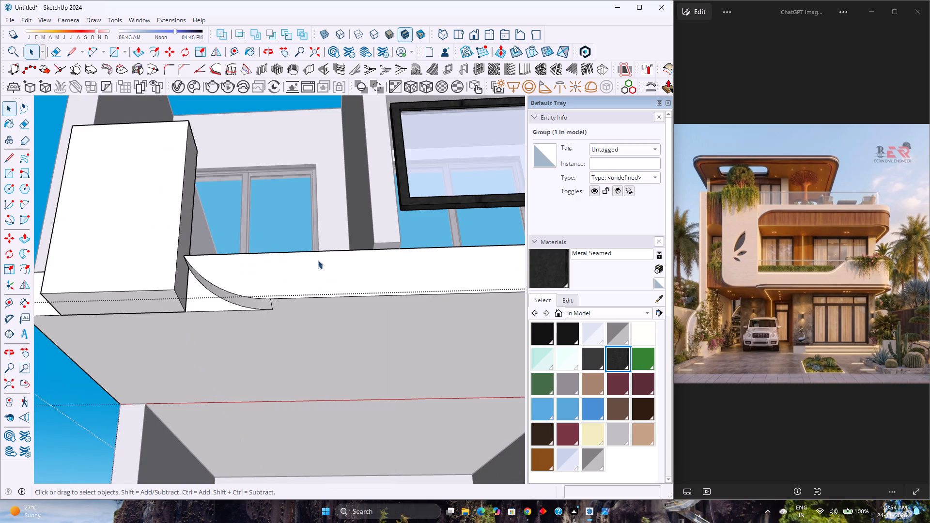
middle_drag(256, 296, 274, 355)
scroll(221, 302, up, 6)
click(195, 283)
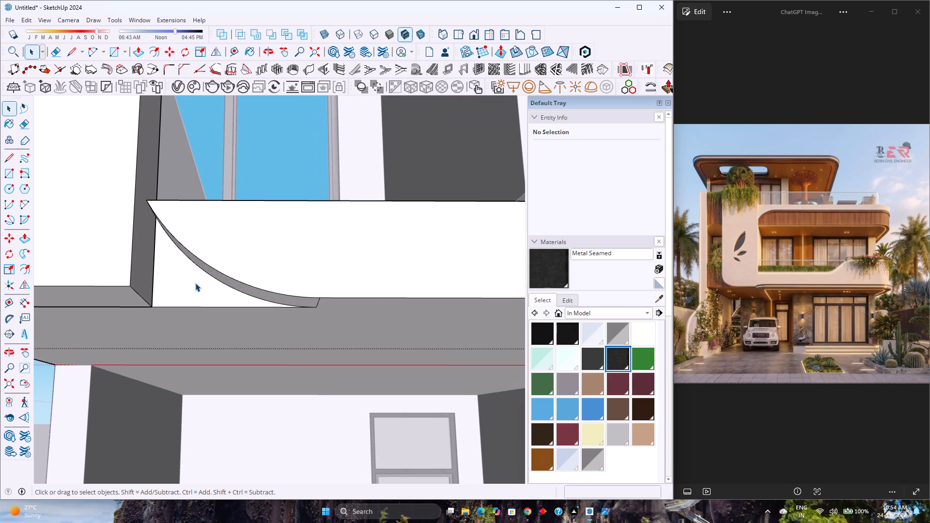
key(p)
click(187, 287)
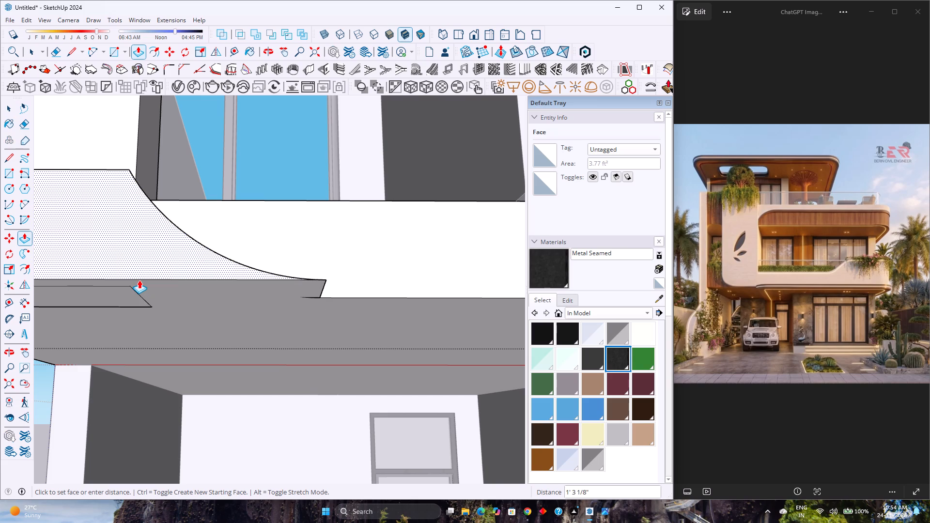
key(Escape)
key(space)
Open the parapet group for editing at its lower corner beside the slab's curved cutout.
double_click(140, 274)
scroll(140, 274, up, 2)
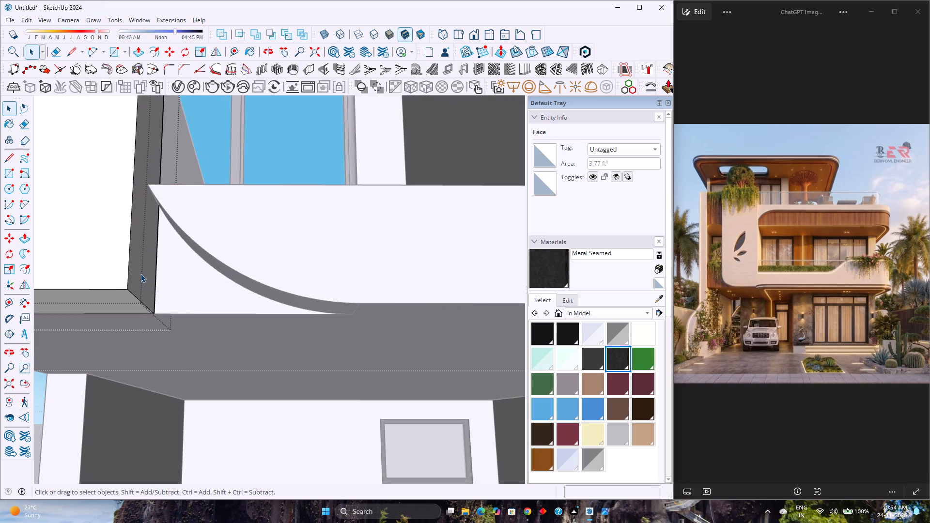
middle_drag(140, 274, 145, 226)
middle_click(145, 226)
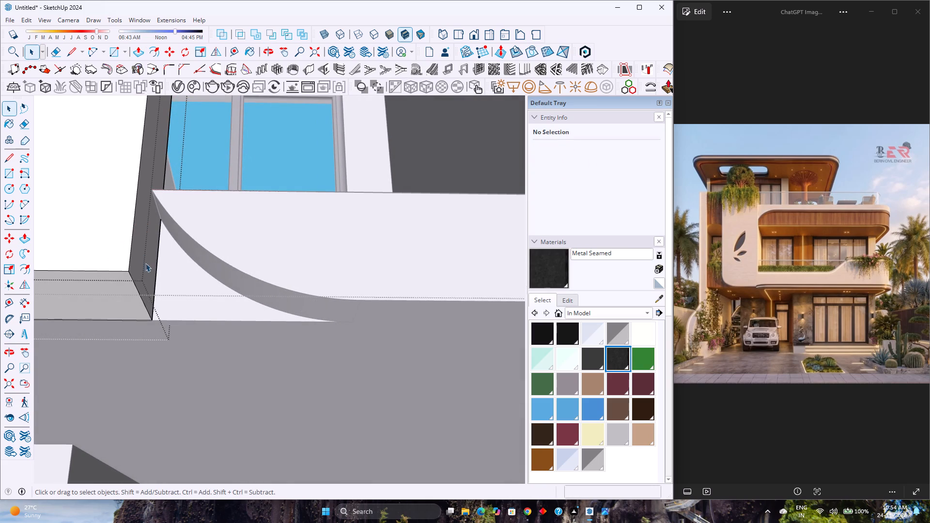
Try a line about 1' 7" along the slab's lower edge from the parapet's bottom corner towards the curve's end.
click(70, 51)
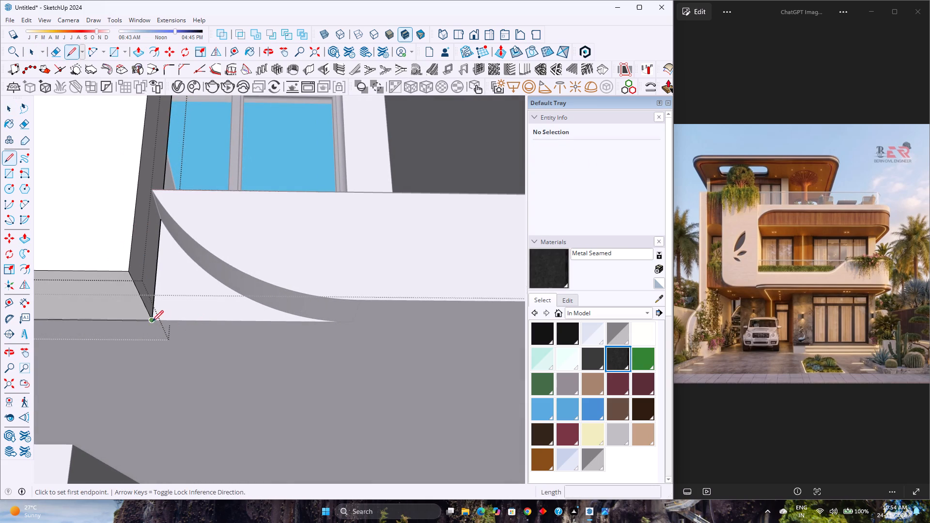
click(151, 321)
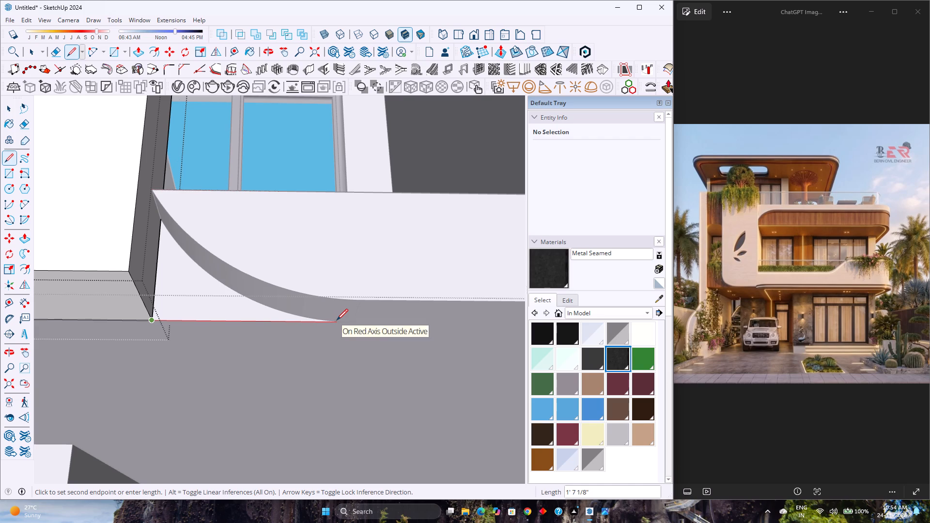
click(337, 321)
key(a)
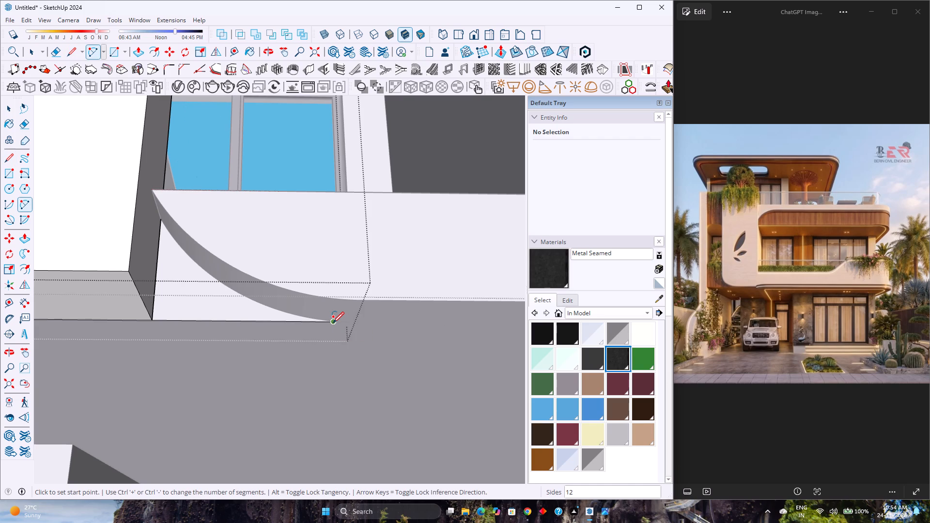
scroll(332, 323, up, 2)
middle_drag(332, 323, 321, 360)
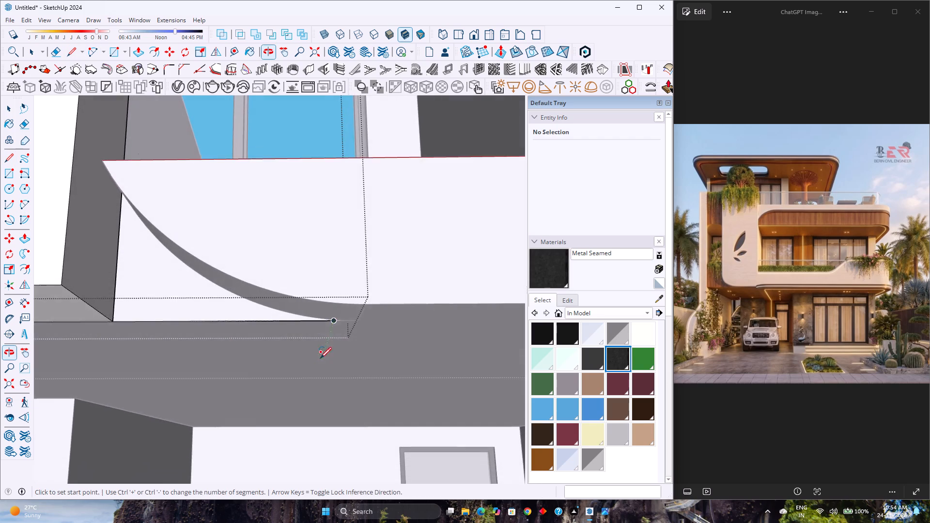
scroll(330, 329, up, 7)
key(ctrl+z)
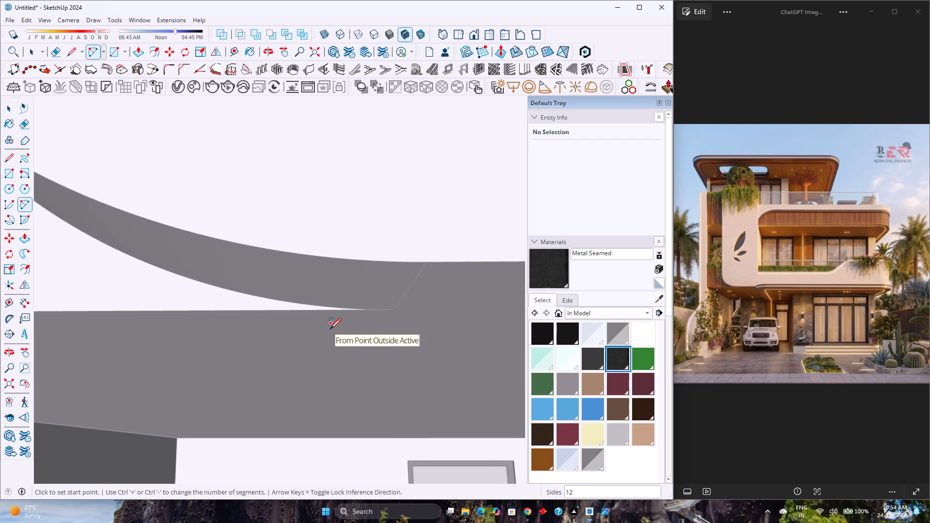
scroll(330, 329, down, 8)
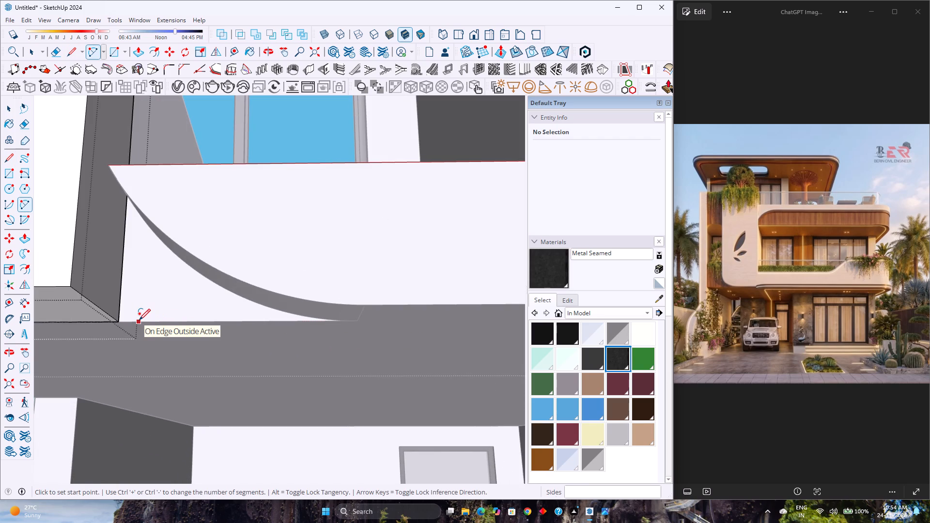
Draw a line about 1' 8 13/16" along the red axis from the parapet's bottom corner to the curve's endpoint.
key(l)
click(120, 320)
scroll(356, 321, up, 2)
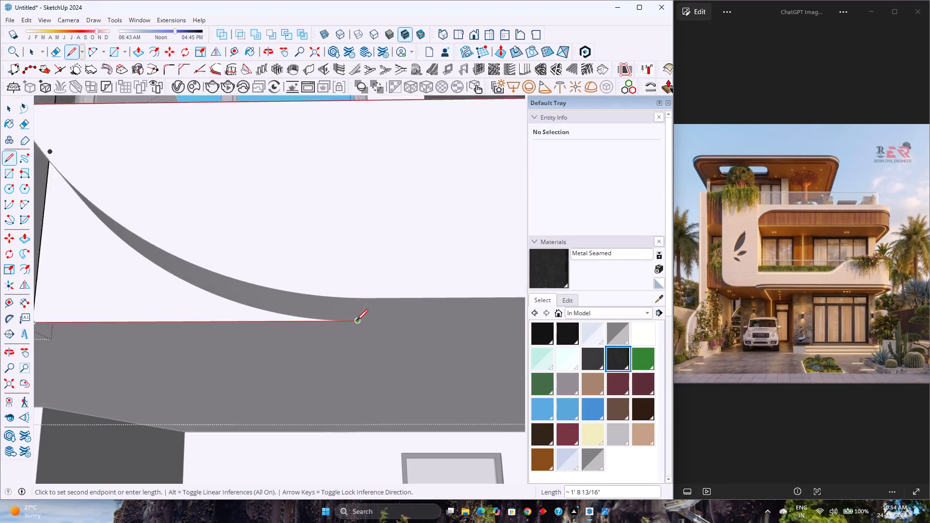
scroll(356, 321, up, 4)
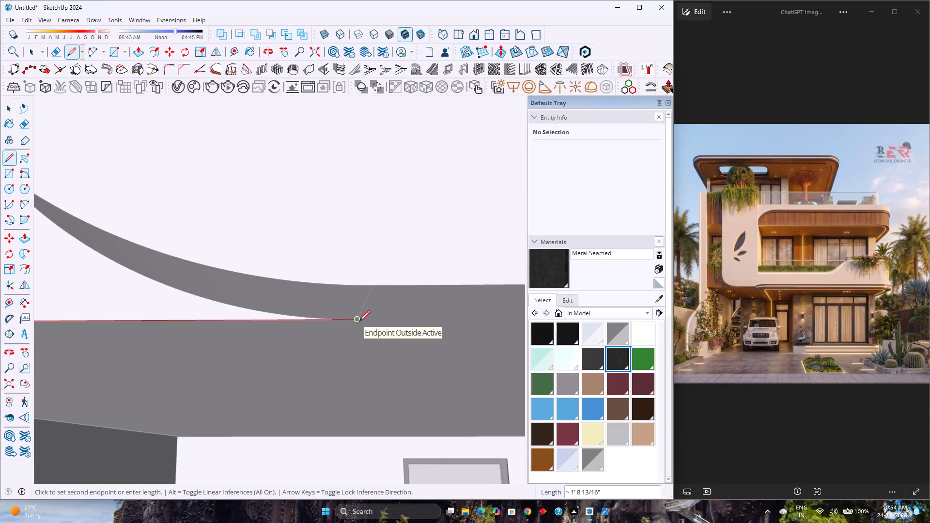
key(Right)
click(371, 285)
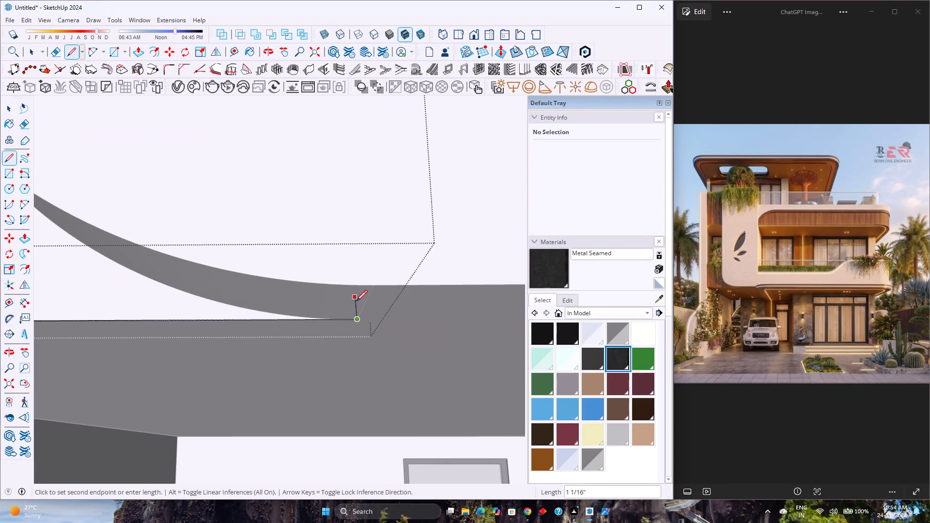
Draw a 2' radius arc from the line's end along the slab's curve to the parapet's side edge, closing a face.
key(a)
click(360, 321)
scroll(294, 320, down, 12)
scroll(123, 247, up, 6)
middle_drag(155, 239, 187, 233)
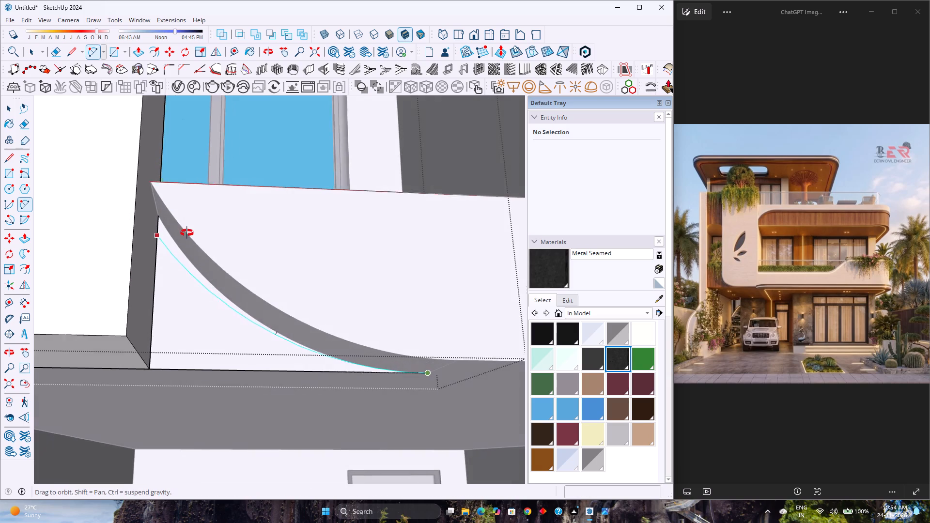
middle_drag(187, 233, 188, 233)
scroll(159, 217, up, 1)
middle_drag(159, 217, 129, 396)
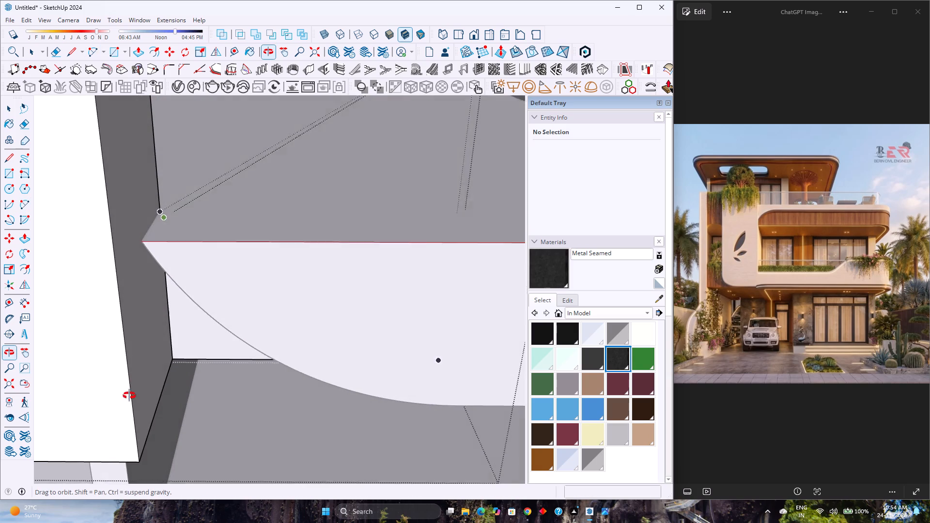
middle_drag(129, 396, 129, 396)
middle_click(128, 396)
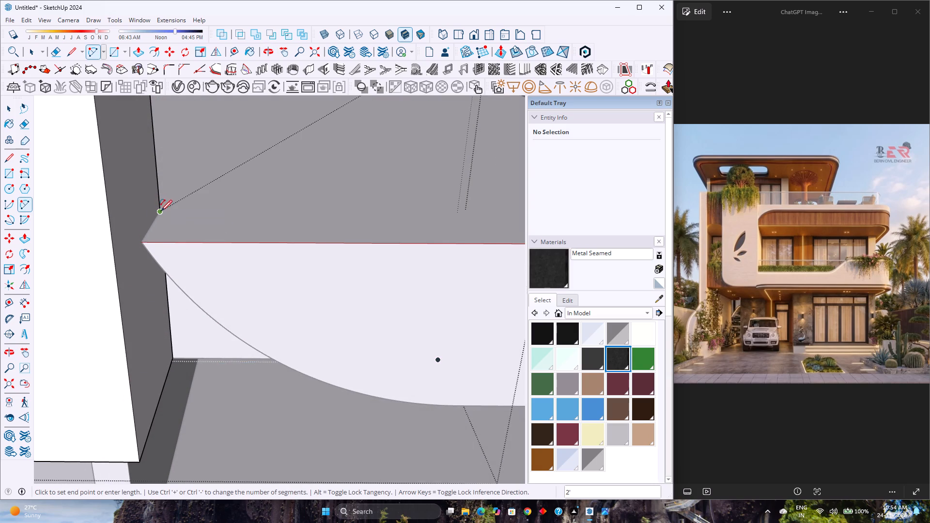
scroll(160, 212, up, 3)
middle_drag(156, 215, 167, 187)
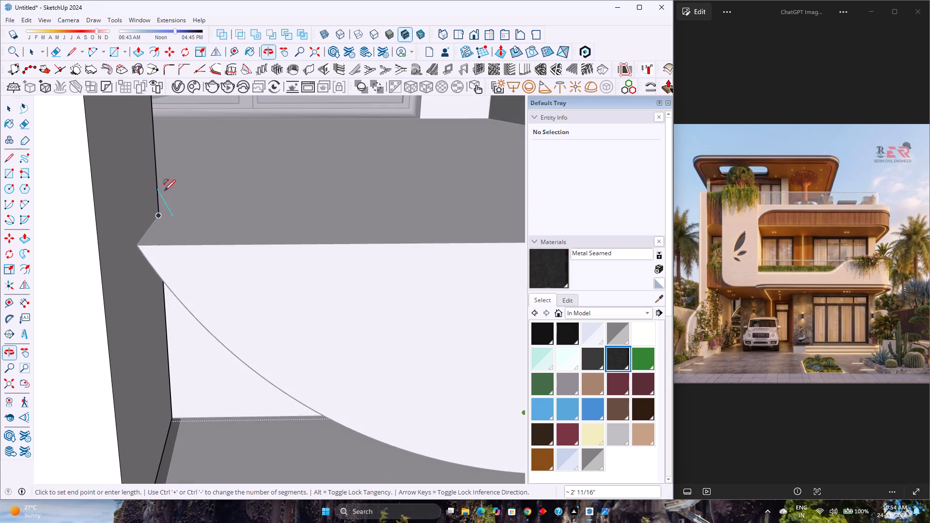
double_click(160, 214)
middle_drag(156, 267, 194, 169)
scroll(191, 256, down, 3)
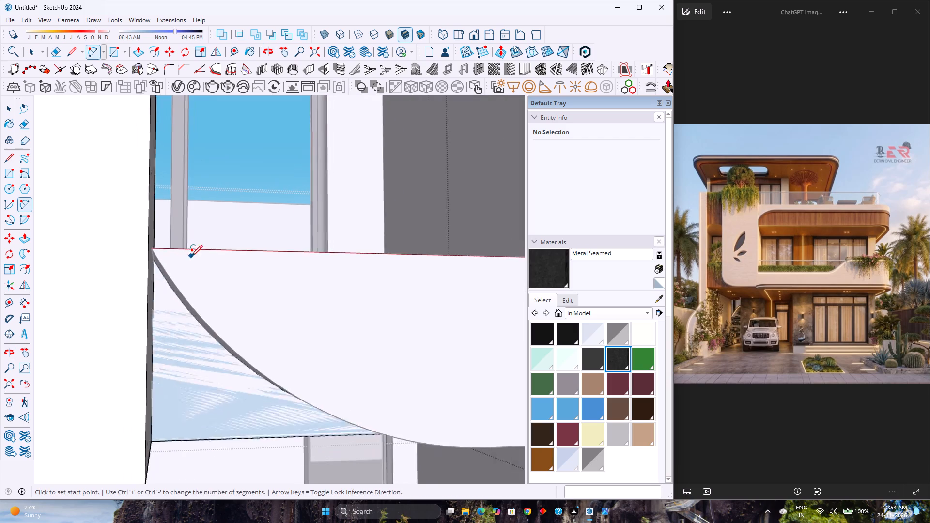
scroll(191, 256, down, 5)
Set the new arc's segment count to 60.
key(space)
scroll(227, 360, up, 1)
middle_drag(227, 360, 223, 312)
scroll(233, 344, up, 2)
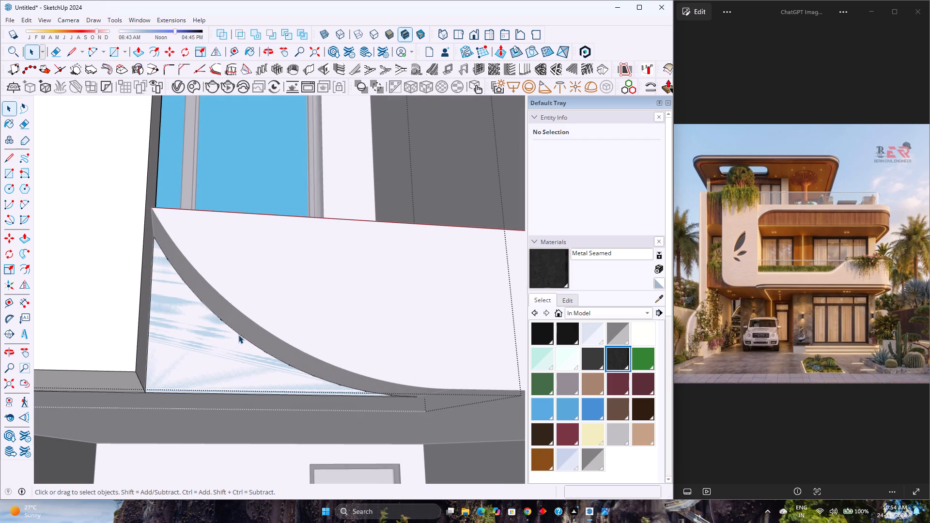
click(238, 335)
click(616, 177)
key(0)
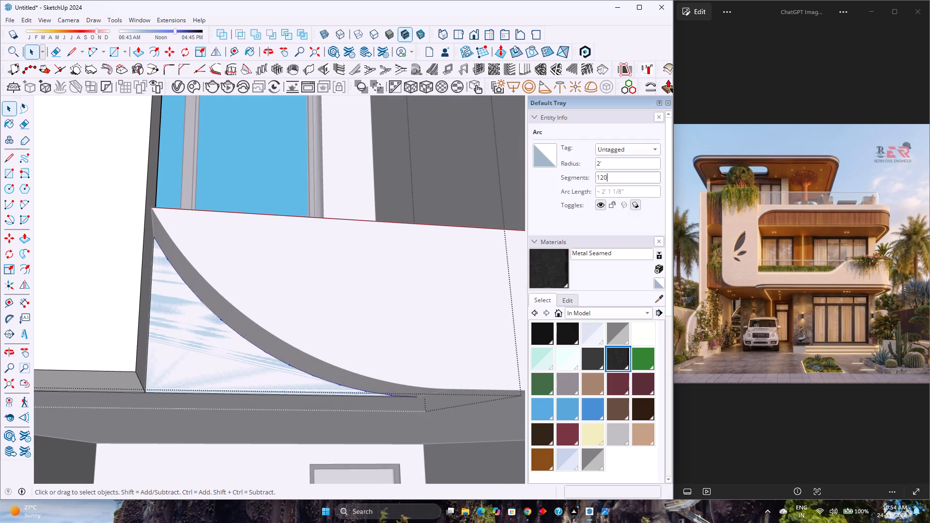
key(Return)
click(413, 263)
double_click(615, 180)
key(6)
key(0)
key(Return)
Push/Pull the curved triangular face out 1' flush with the parapet's front face.
click(214, 363)
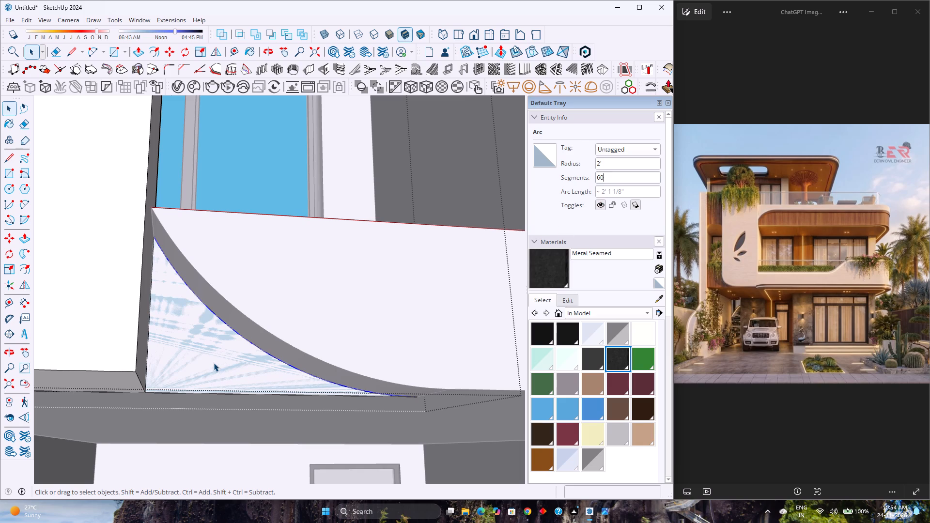
key(p)
click(214, 363)
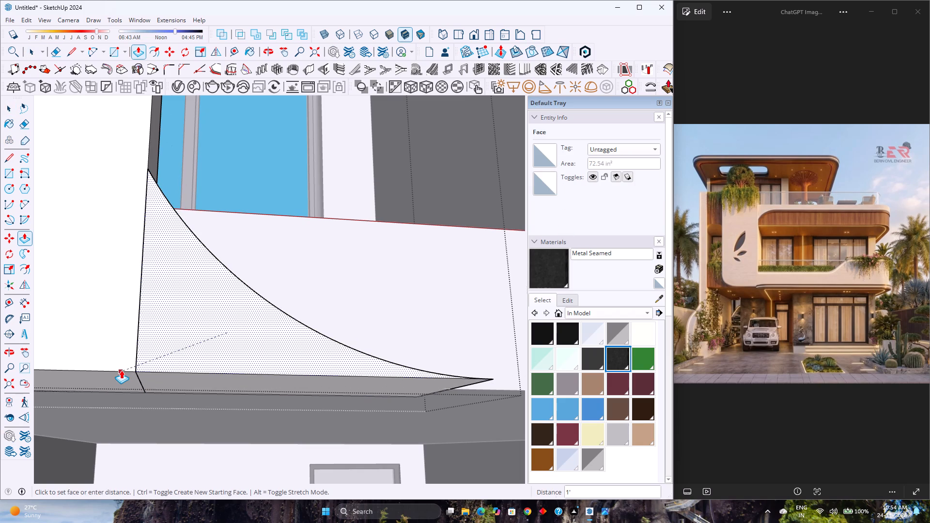
click(121, 370)
Erase the seam edges between the curved extension and the parapet on the front face and underside.
middle_drag(125, 374, 120, 367)
key(e)
drag(157, 311, 138, 311)
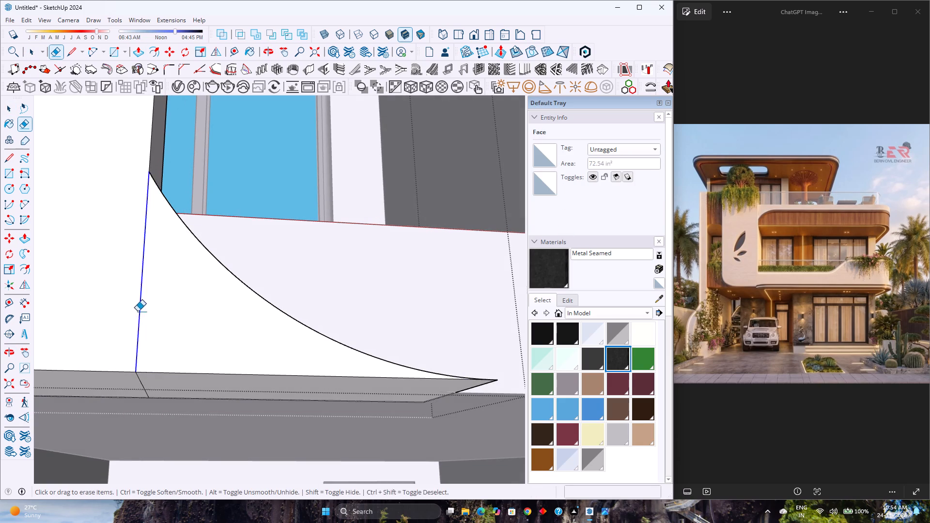
drag(138, 311, 136, 312)
click(144, 388)
scroll(143, 386, down, 6)
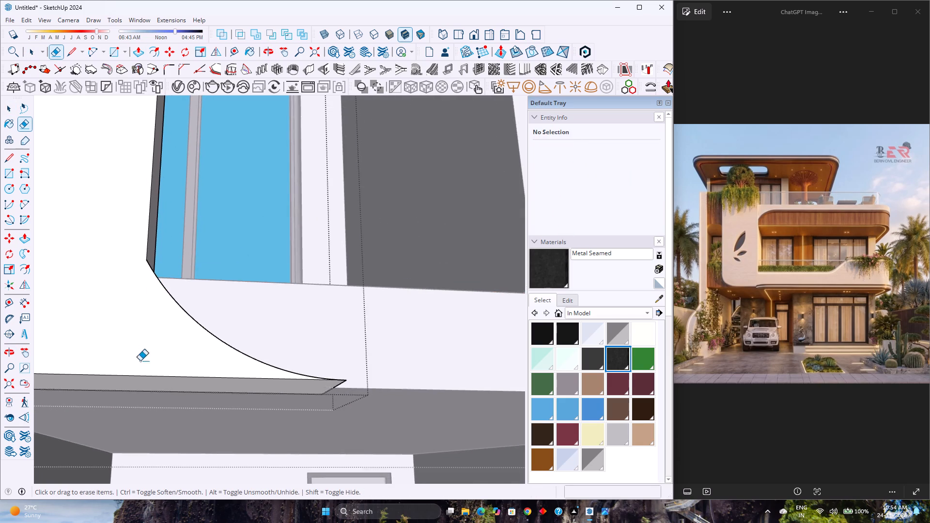
Close the parapet group and unhide all hidden geometry.
middle_drag(143, 346, 116, 512)
scroll(186, 395, down, 4)
key(space)
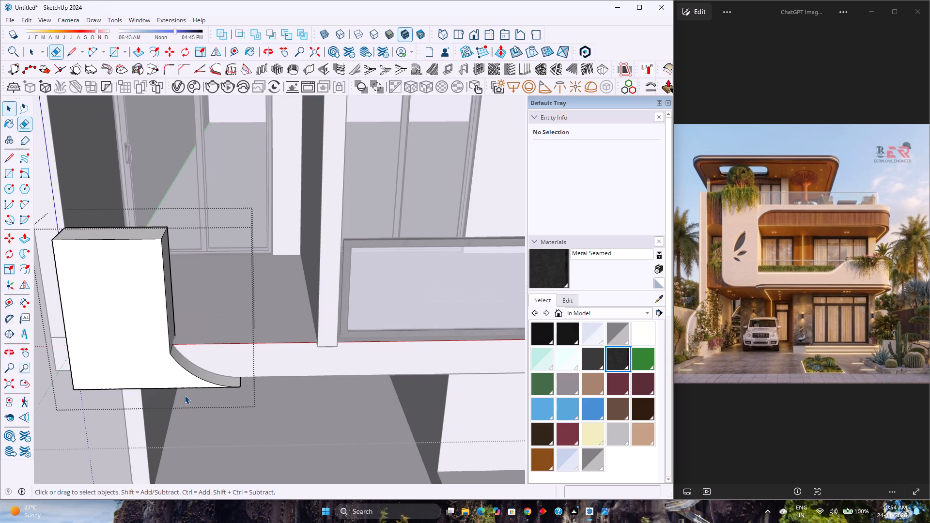
key(Escape)
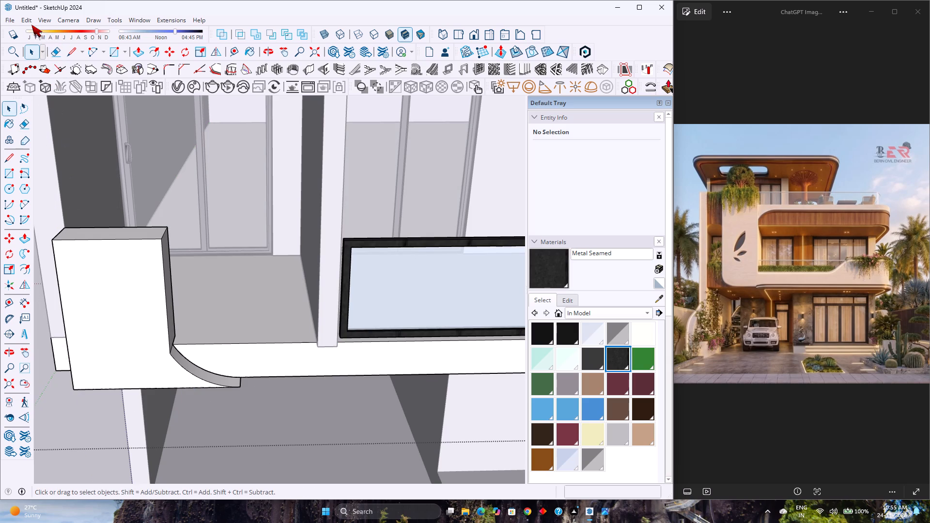
click(27, 20)
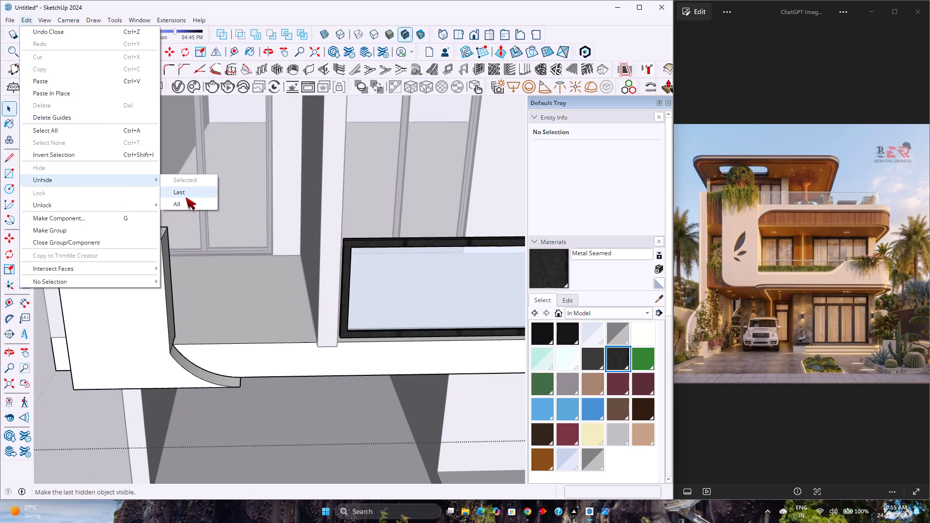
click(186, 201)
Examine from all sides how the parapet meets the curved frame panel, the slab edge and the side wall.
middle_drag(144, 354, 246, 243)
scroll(136, 368, up, 2)
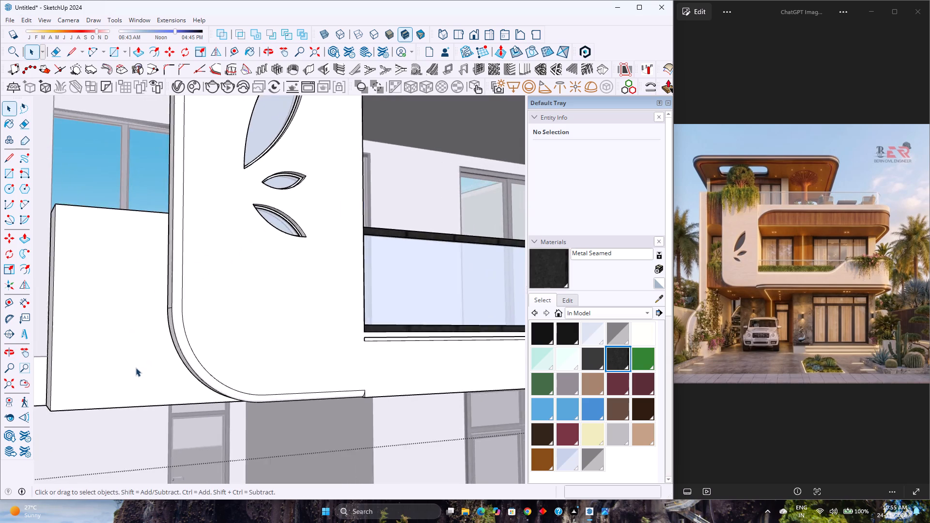
middle_drag(136, 368, 145, 290)
middle_drag(184, 415, 129, 301)
scroll(129, 301, up, 1)
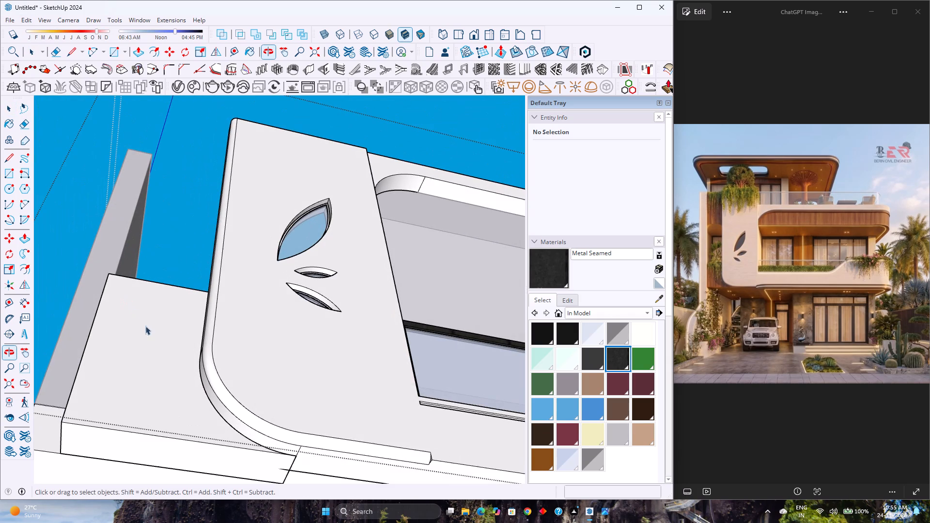
shift+middle_drag(233, 456, 223, 292)
scroll(237, 307, up, 2)
scroll(239, 308, down, 4)
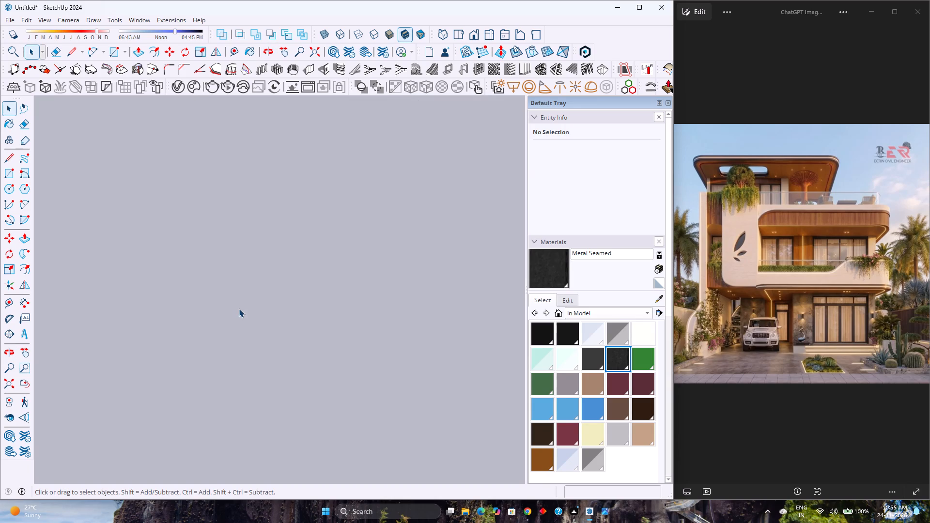
click(4, 384)
middle_drag(186, 322, 185, 477)
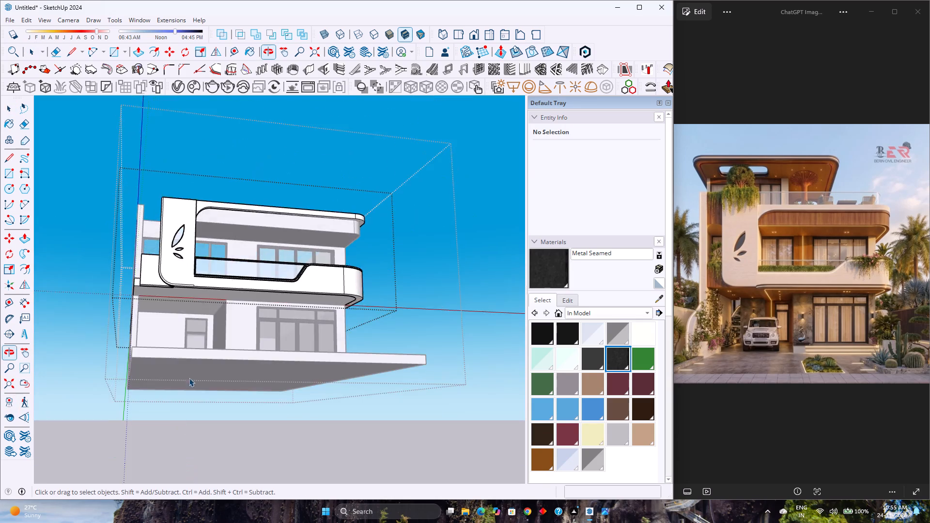
scroll(191, 369, down, 2)
scroll(187, 299, up, 8)
middle_drag(109, 323, 205, 310)
scroll(328, 265, up, 2)
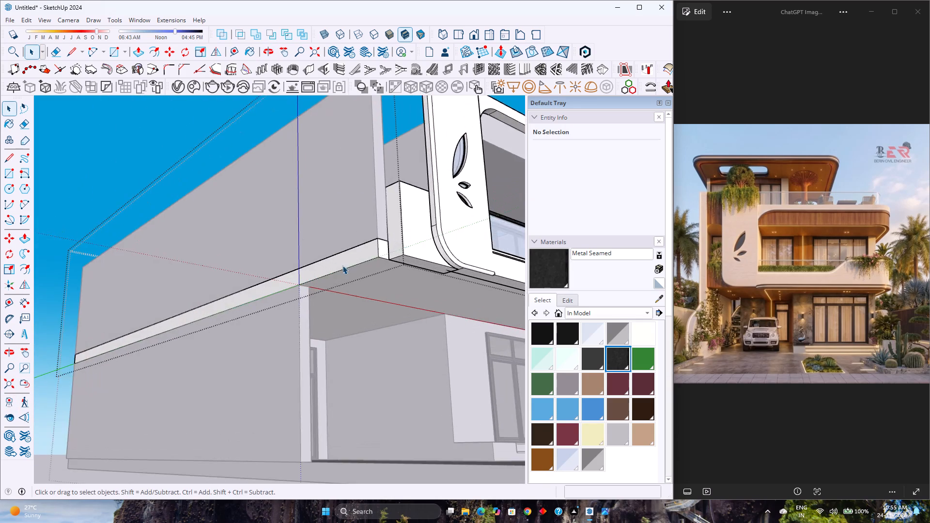
scroll(342, 265, up, 10)
shift+middle_drag(435, 271, 338, 349)
middle_drag(322, 335, 302, 474)
shift+middle_drag(253, 330, 253, 482)
middle_drag(242, 372, 467, 506)
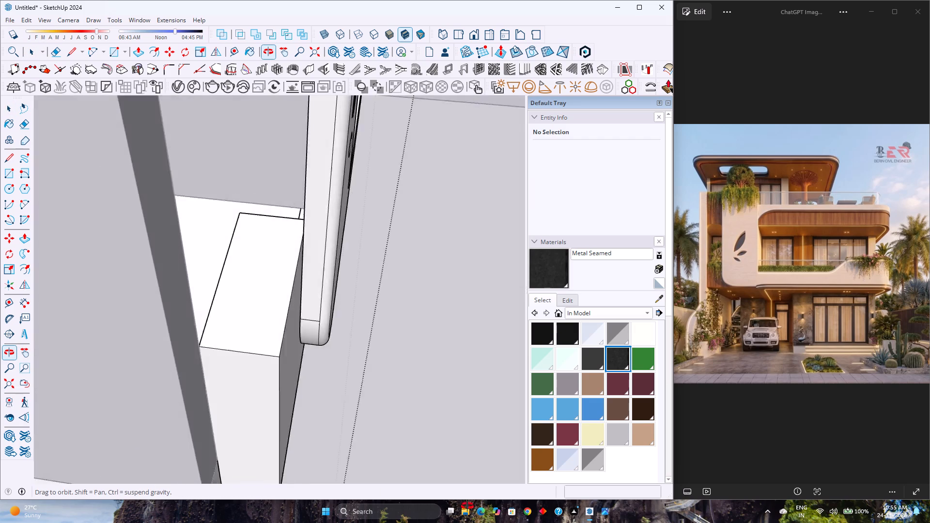
middle_drag(467, 506, 199, 304)
scroll(213, 308, down, 4)
shift+middle_drag(253, 390, 241, 271)
middle_drag(288, 345, 323, 261)
scroll(288, 345, up, 1)
shift+middle_drag(320, 256, 132, 522)
scroll(220, 254, down, 3)
shift+middle_drag(248, 219, 149, 427)
middle_drag(155, 337, 287, 340)
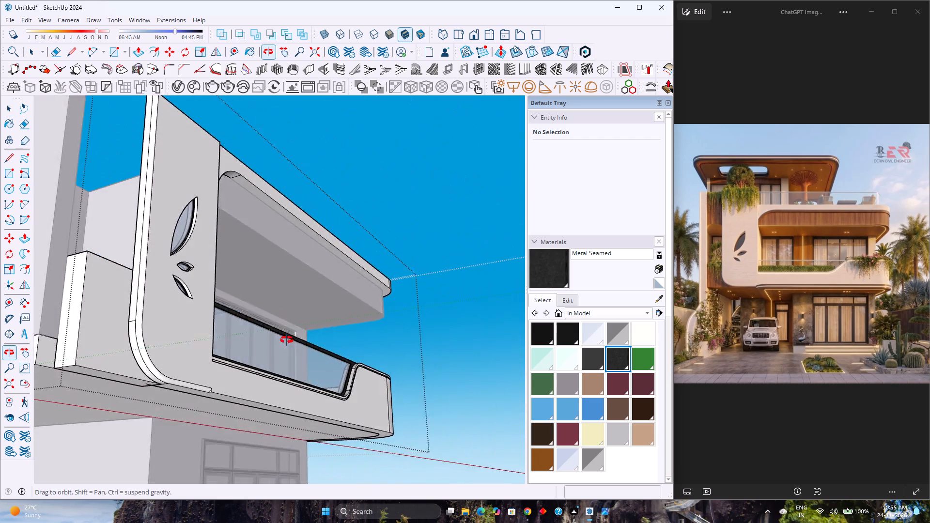
middle_drag(287, 340, 299, 344)
shift+middle_drag(77, 359, 220, 311)
scroll(275, 336, up, 5)
middle_drag(219, 364, 236, 348)
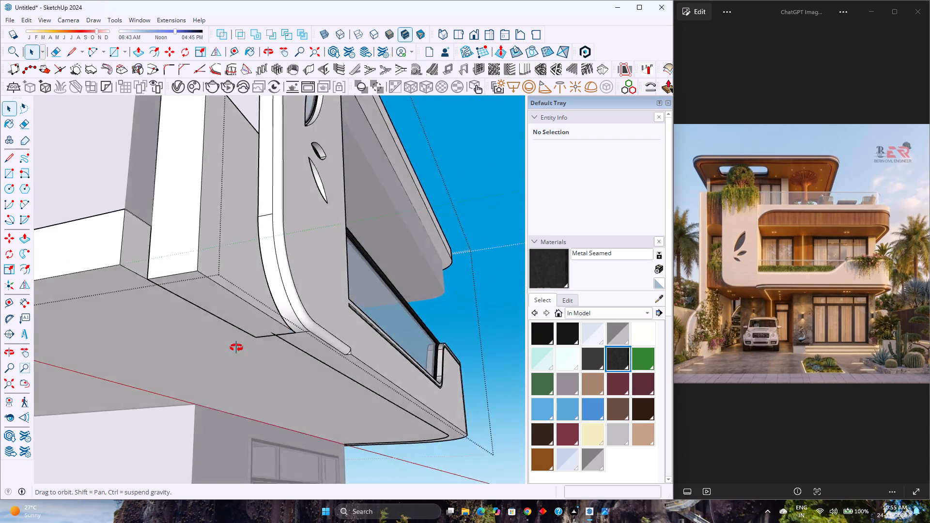
middle_drag(236, 348, 304, 433)
middle_drag(311, 332, 301, 490)
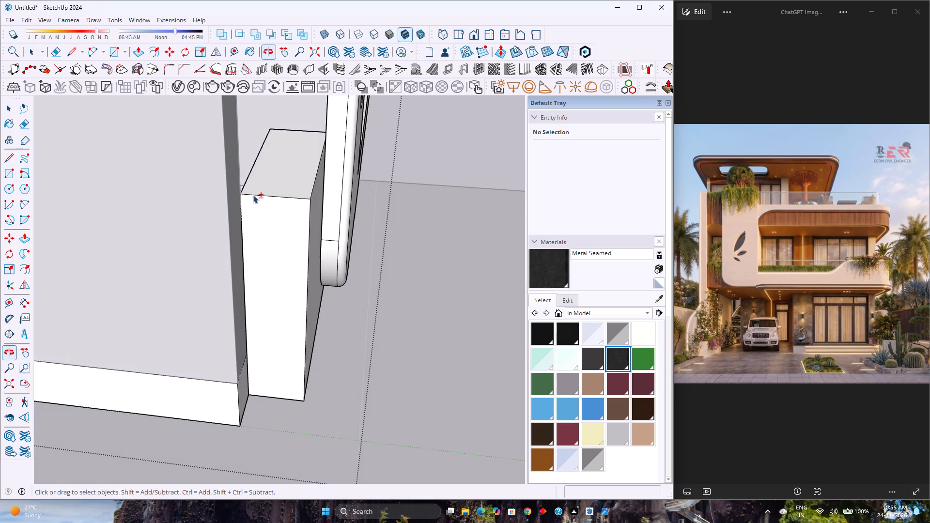
shift+middle_drag(256, 190, 207, 394)
middle_drag(222, 332, 248, 464)
shift+middle_drag(242, 273, 263, 400)
middle_drag(254, 389, 436, 452)
shift+middle_drag(399, 423, 266, 324)
middle_drag(266, 325, 372, 314)
scroll(369, 309, down, 3)
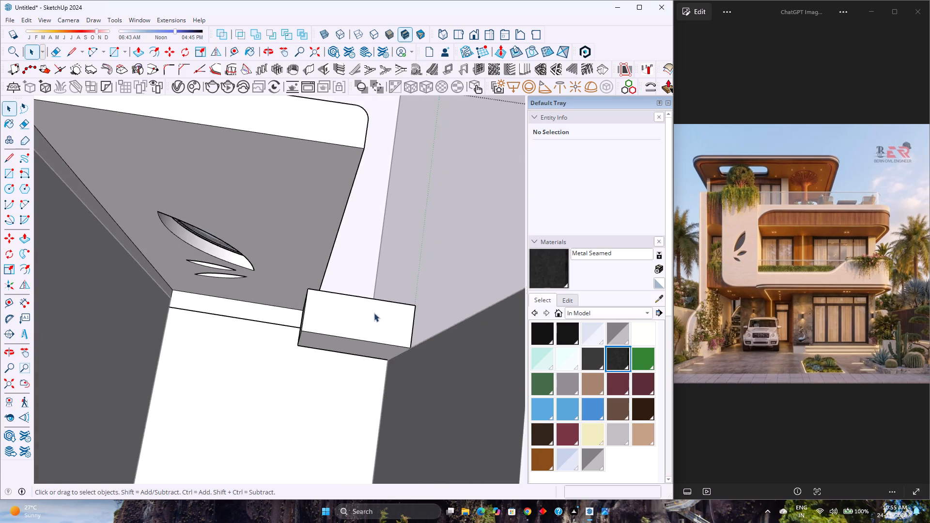
middle_drag(375, 316, 434, 298)
scroll(326, 309, up, 5)
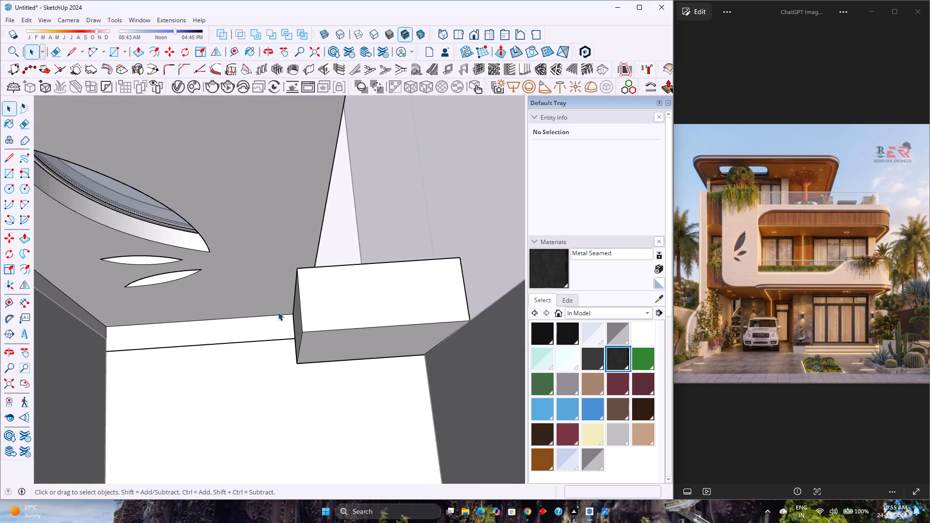
scroll(278, 312, up, 1)
scroll(341, 293, down, 3)
middle_drag(374, 293, 109, 342)
scroll(116, 337, down, 4)
middle_drag(208, 359, 137, 322)
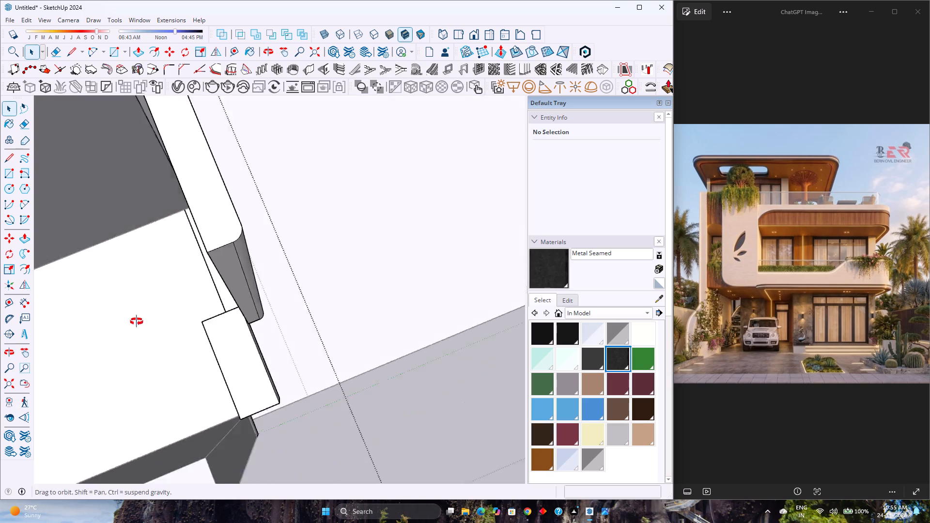
middle_drag(137, 322, 73, 279)
shift+middle_drag(189, 277, 277, 361)
middle_drag(279, 375, 72, 243)
scroll(107, 254, down, 2)
shift+middle_drag(155, 330, 177, 238)
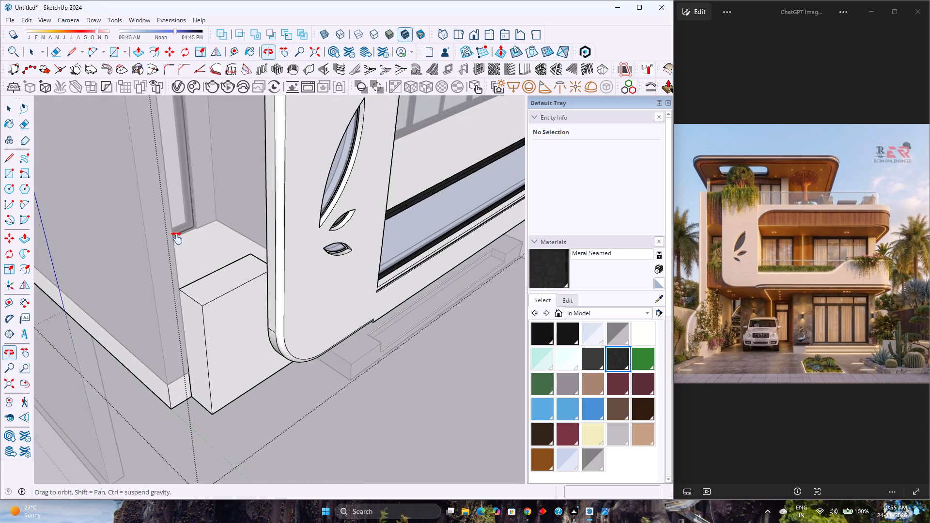
shift+middle_drag(177, 238, 179, 236)
scroll(237, 332, up, 3)
middle_drag(218, 319, 266, 505)
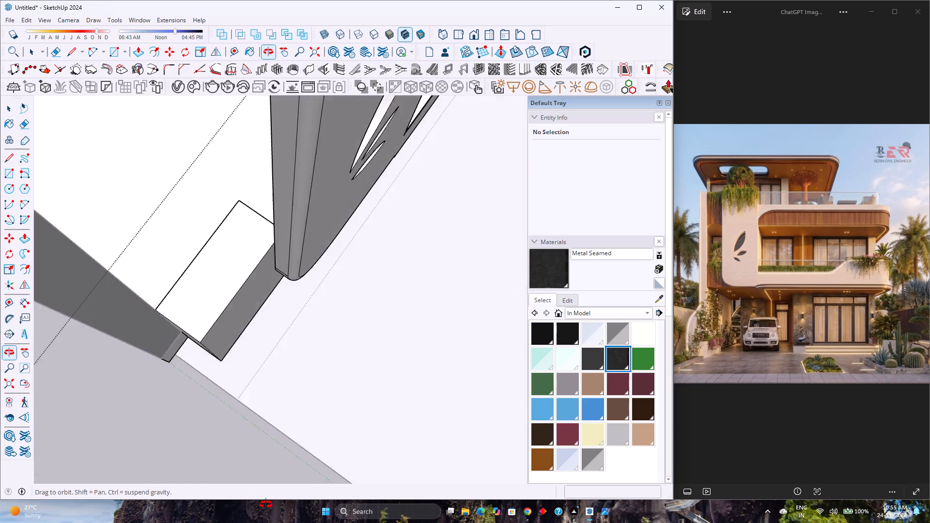
middle_drag(266, 505, 294, 218)
scroll(183, 401, down, 3)
key(Escape)
scroll(183, 401, up, 3)
scroll(182, 400, down, 4)
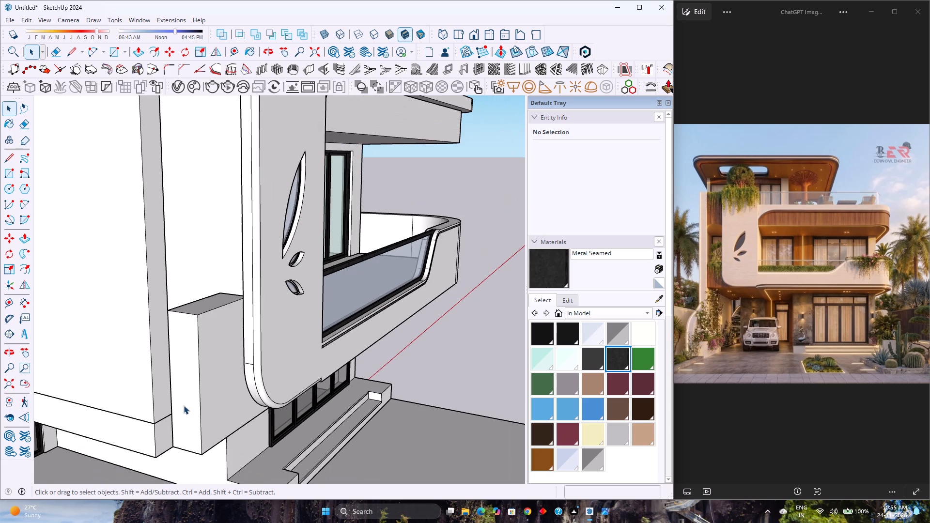
scroll(184, 405, down, 2)
middle_drag(181, 405, 0, 419)
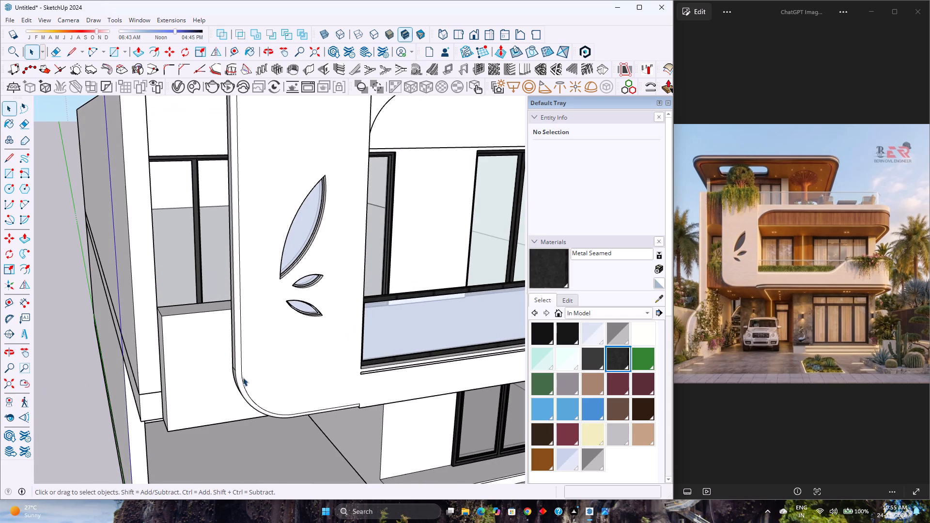
scroll(268, 377, up, 1)
middle_drag(268, 377, 185, 277)
scroll(185, 277, down, 3)
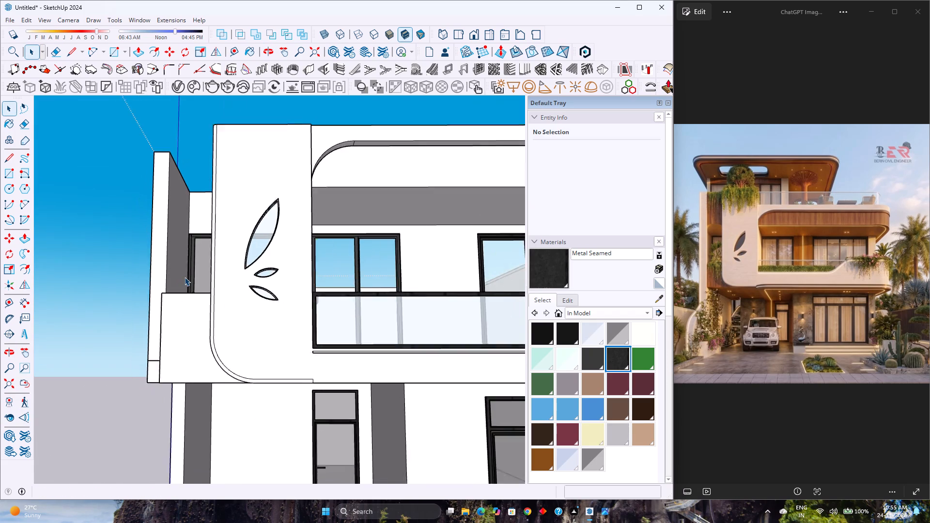
Open the parapet group beside the curved frame and Push/Pull its front face back 6".
scroll(185, 277, down, 1)
middle_drag(193, 333, 534, 375)
scroll(172, 367, up, 3)
double_click(188, 330)
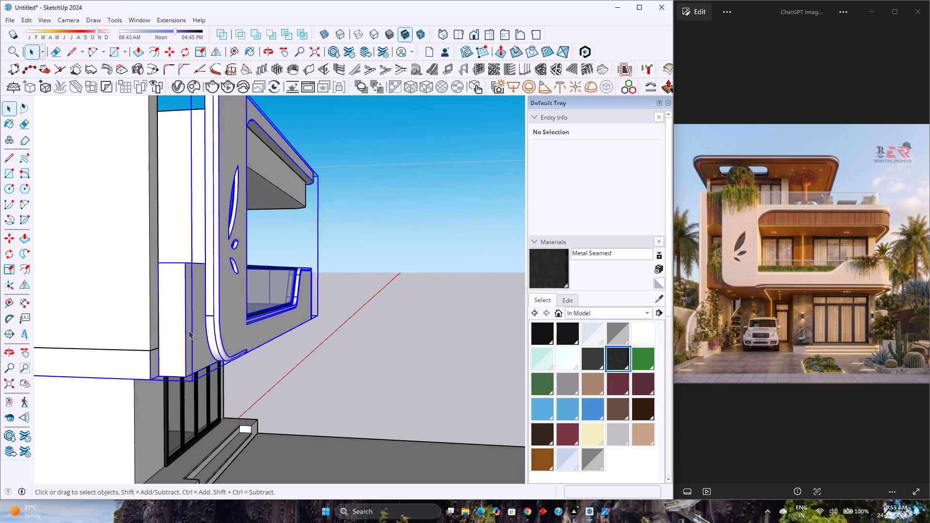
scroll(188, 330, up, 4)
click(189, 327)
scroll(189, 327, up, 3)
click(189, 327)
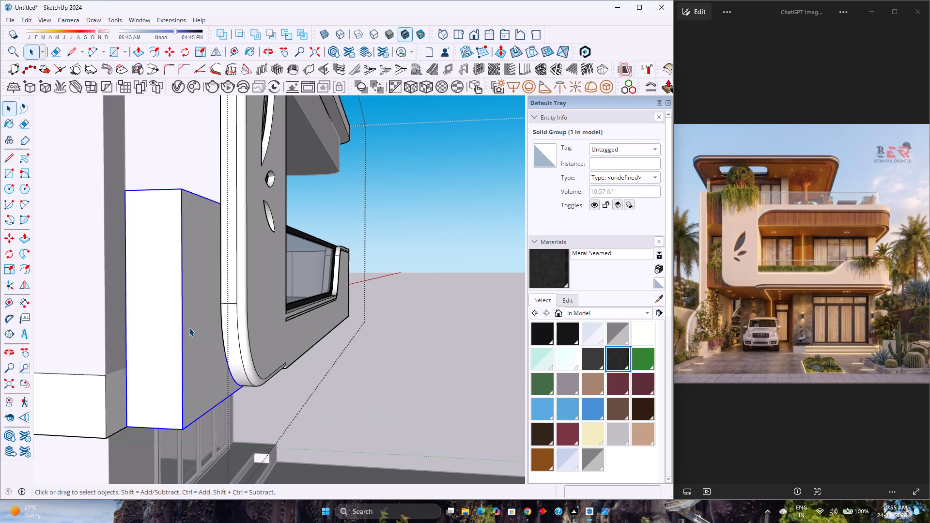
double_click(189, 327)
key(p)
click(200, 323)
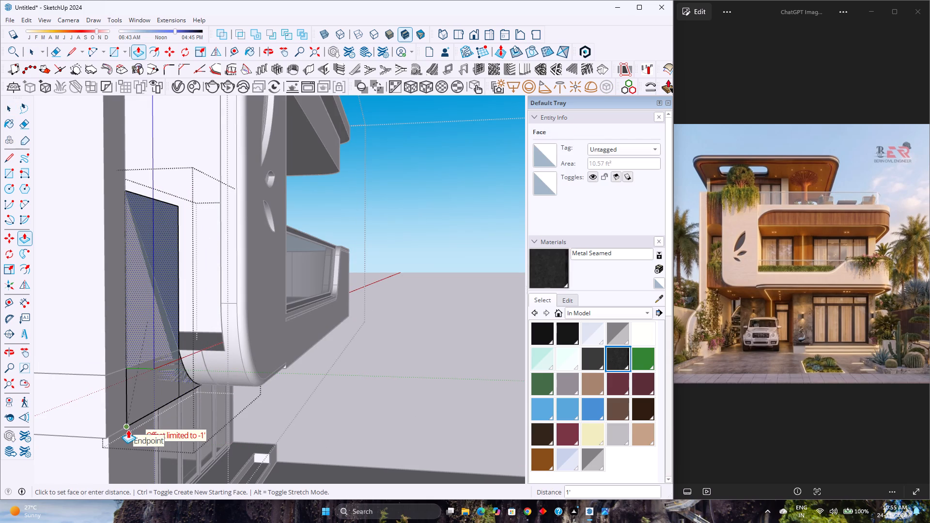
key(6)
key(Return)
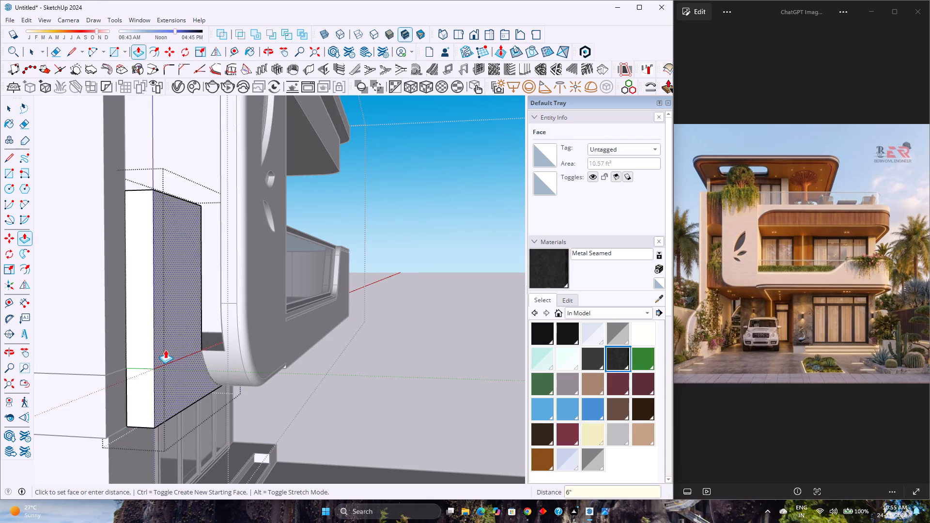
middle_drag(167, 343, 265, 465)
key(Escape)
scroll(195, 297, down, 3)
key(space)
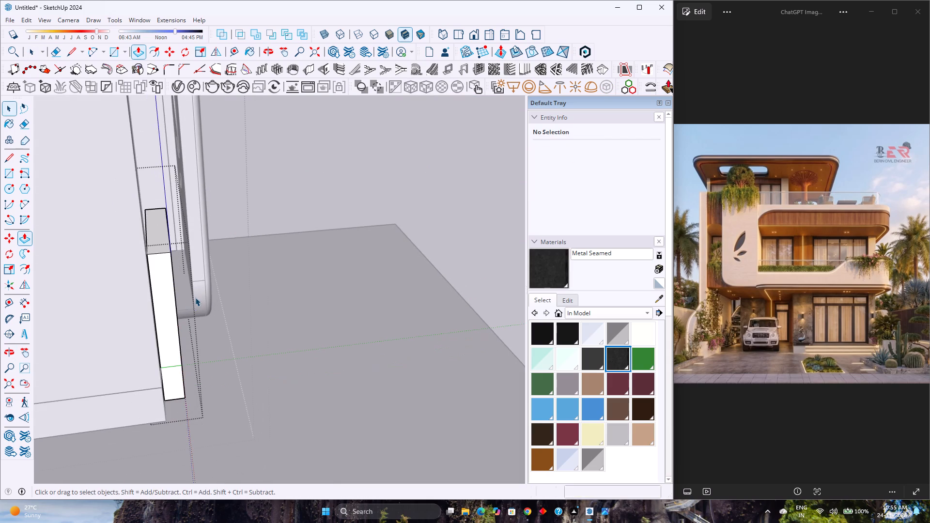
scroll(195, 297, up, 3)
key(Escape)
Open the frame panel with the leaf cutouts and copy its back face's vertical outer edge 6" inward.
middle_drag(195, 294, 226, 365)
scroll(178, 290, down, 1)
shift+middle_drag(178, 261, 239, 435)
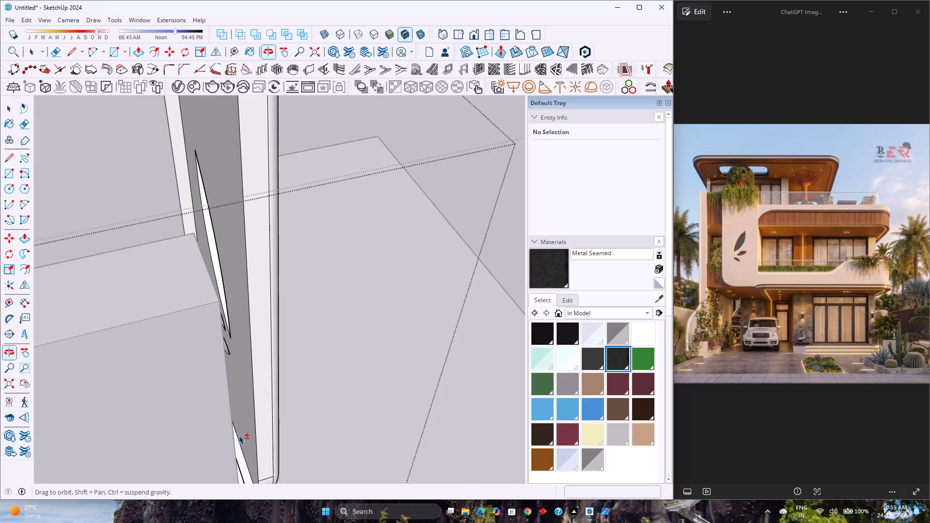
scroll(218, 354, down, 2)
middle_drag(229, 354, 432, 439)
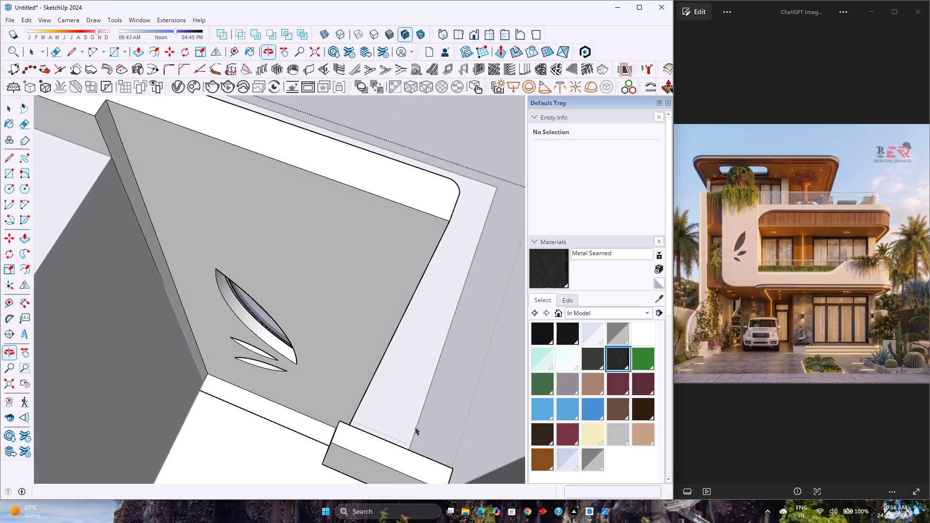
scroll(345, 404, up, 3)
shift+middle_drag(345, 404, 298, 403)
middle_drag(296, 402, 345, 411)
scroll(313, 366, up, 3)
double_click(305, 328)
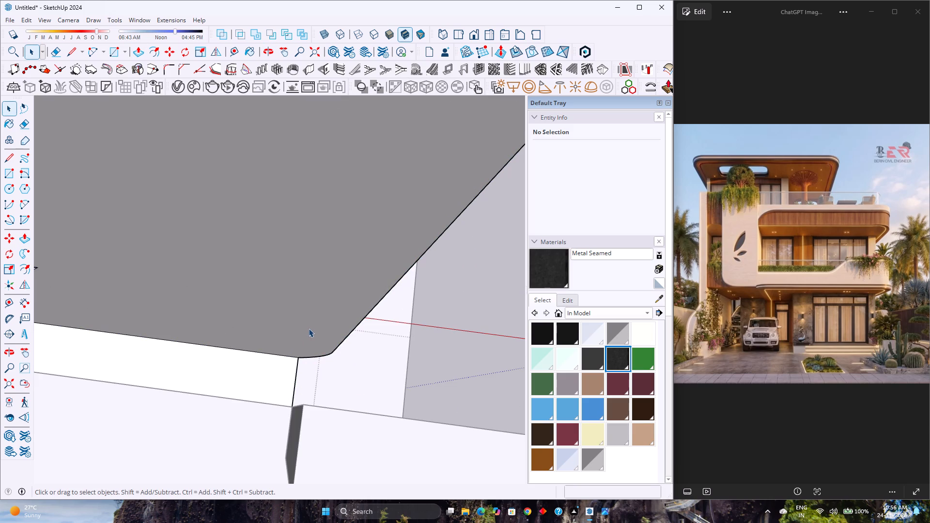
scroll(284, 358, down, 4)
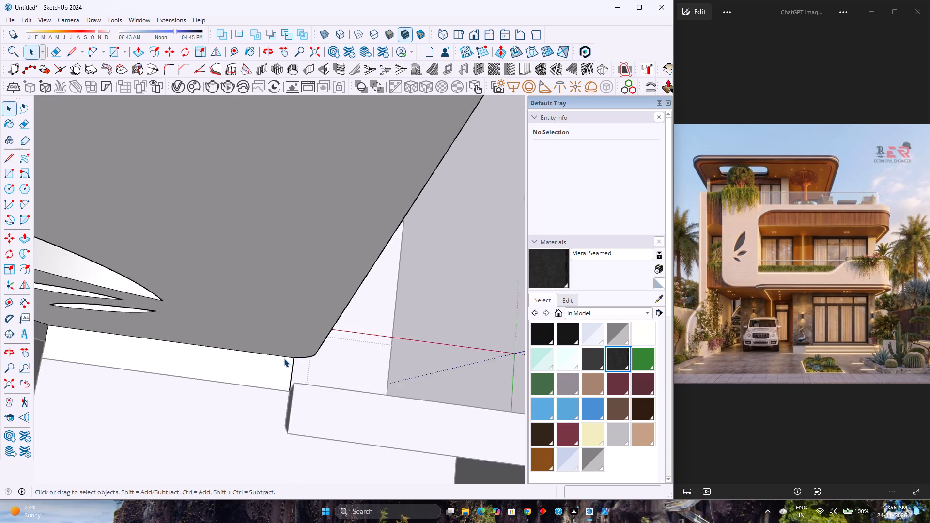
scroll(284, 358, down, 6)
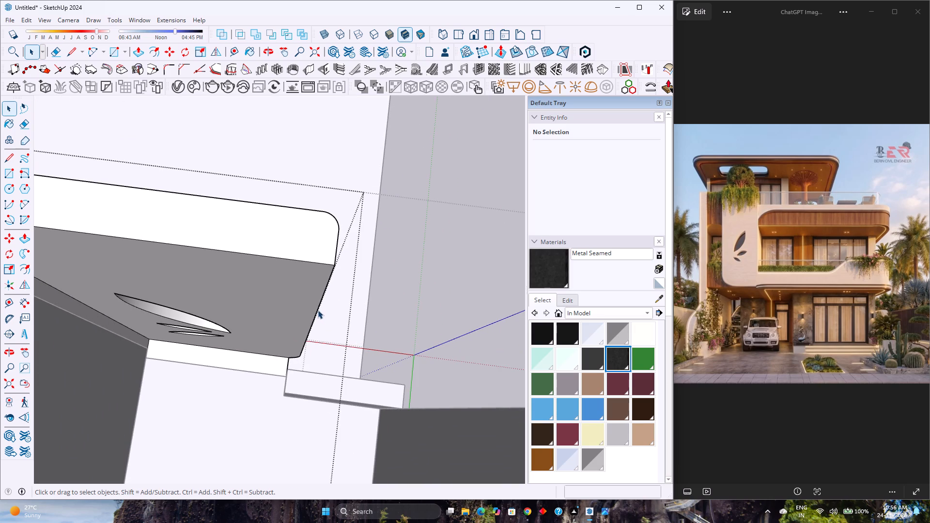
middle_drag(284, 426, 333, 435)
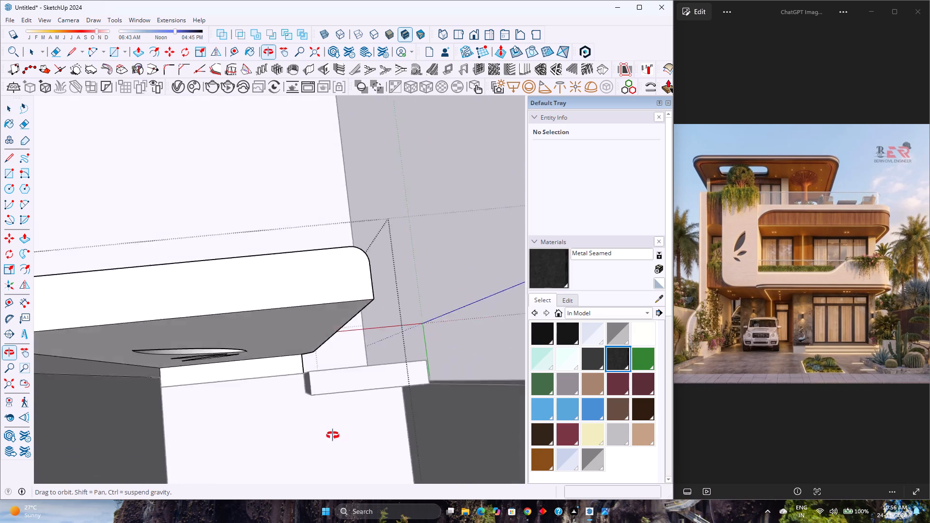
middle_drag(333, 435, 316, 400)
scroll(276, 363, up, 3)
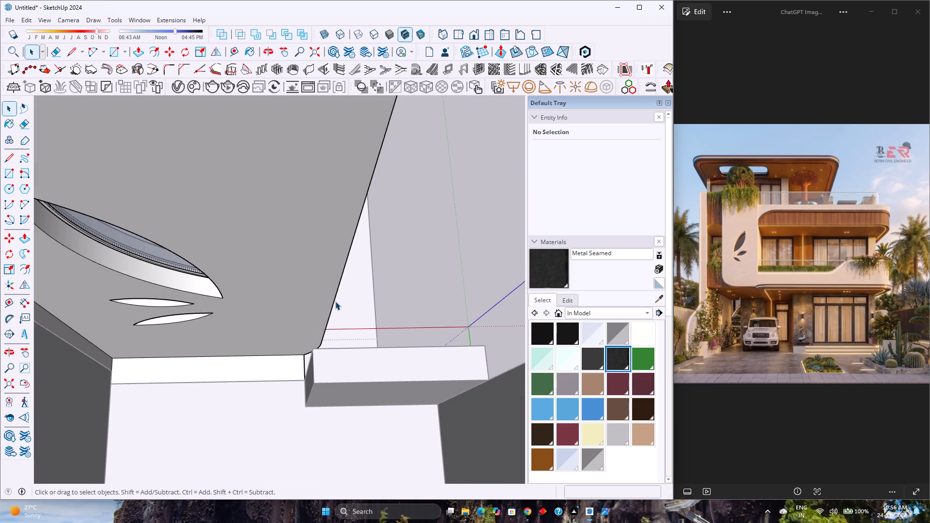
click(335, 299)
scroll(334, 302, down, 3)
key(m)
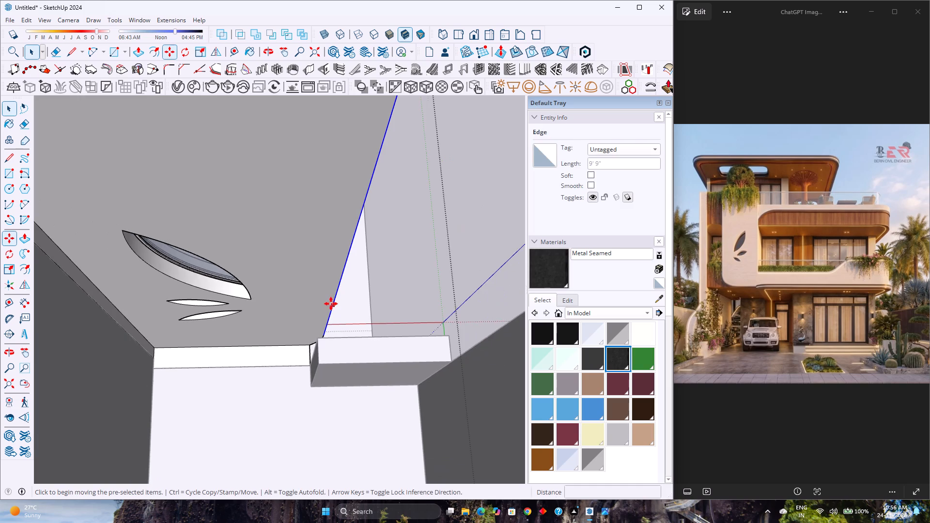
scroll(321, 287, down, 4)
shift+middle_drag(321, 287, 328, 391)
click(378, 334)
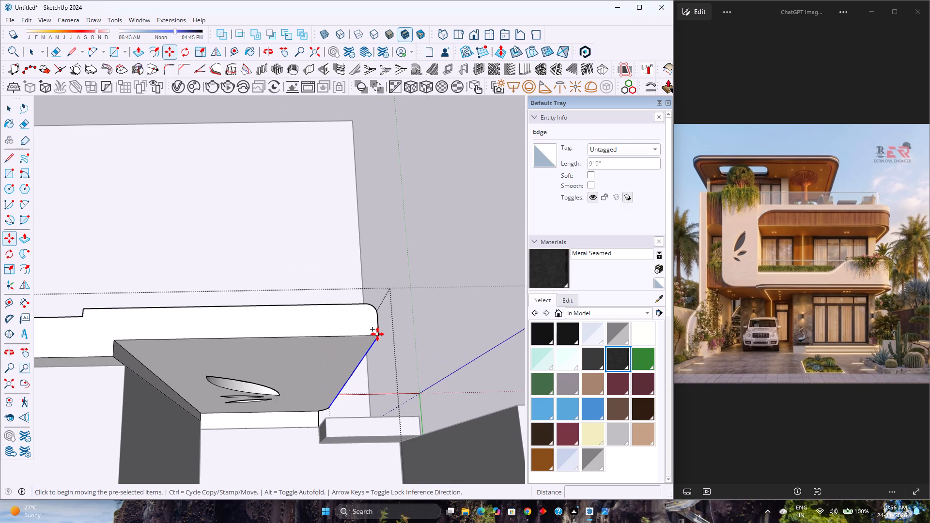
key(6)
key(Return)
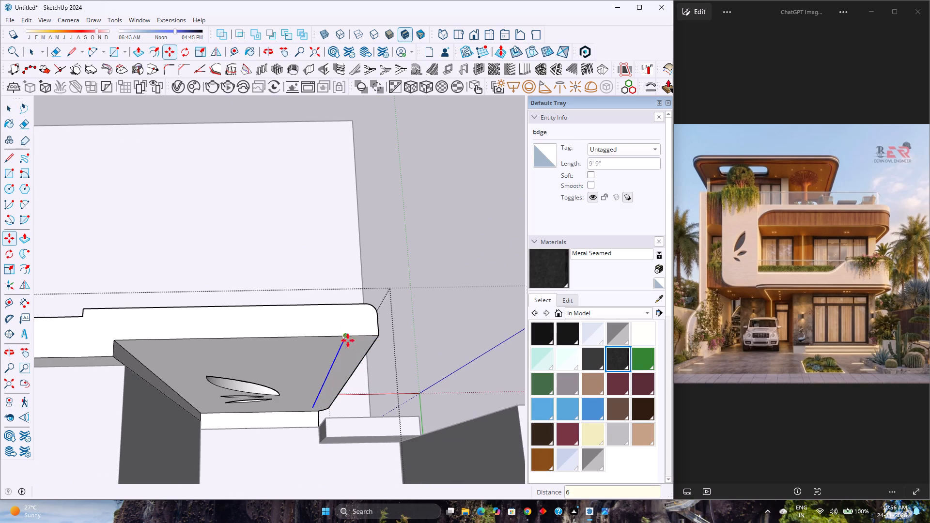
Extend the copied edge down to the panel's bottom edge and Push/Pull the narrow outer strip of the back face out 6".
middle_drag(338, 397, 331, 362)
key(l)
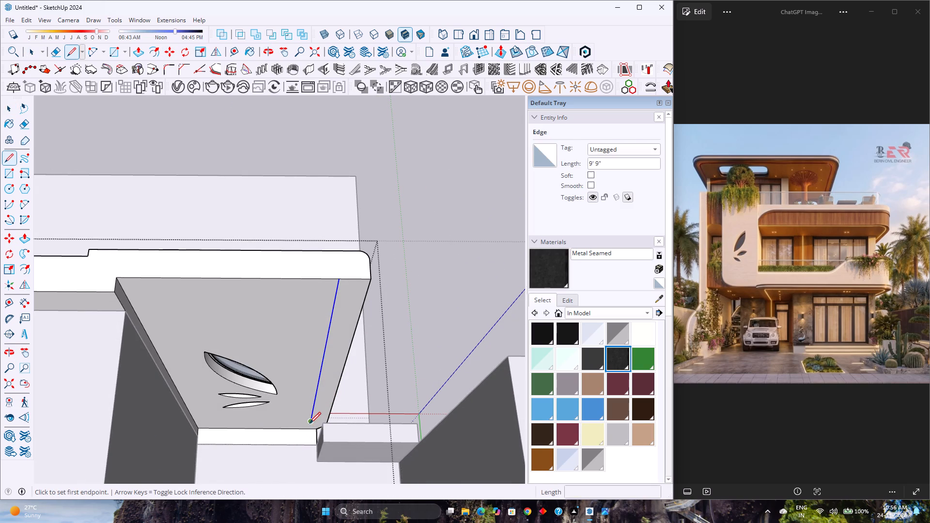
scroll(310, 423, up, 9)
click(315, 413)
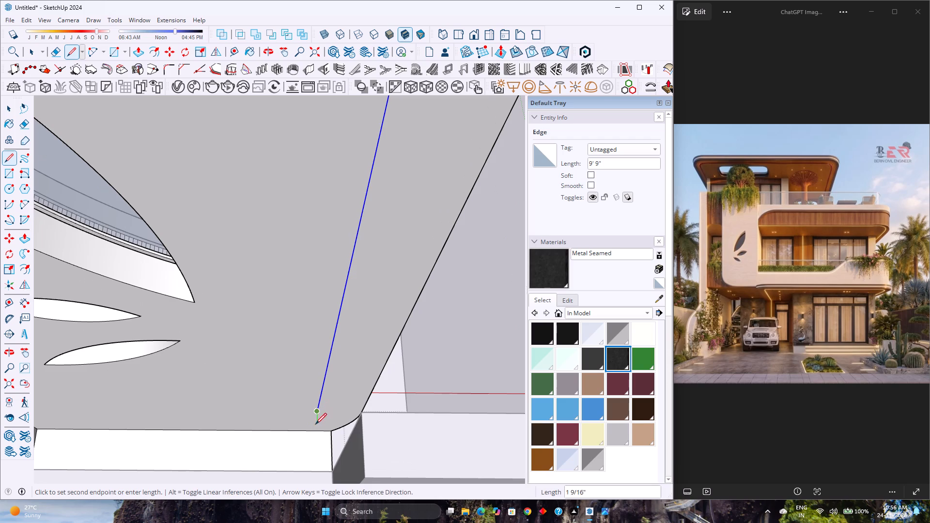
click(315, 433)
key(p)
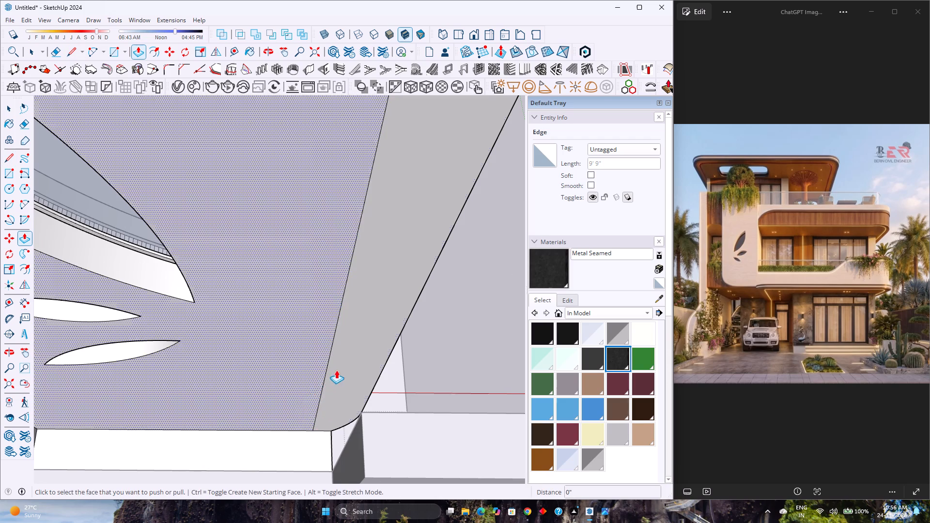
click(341, 368)
click(363, 414)
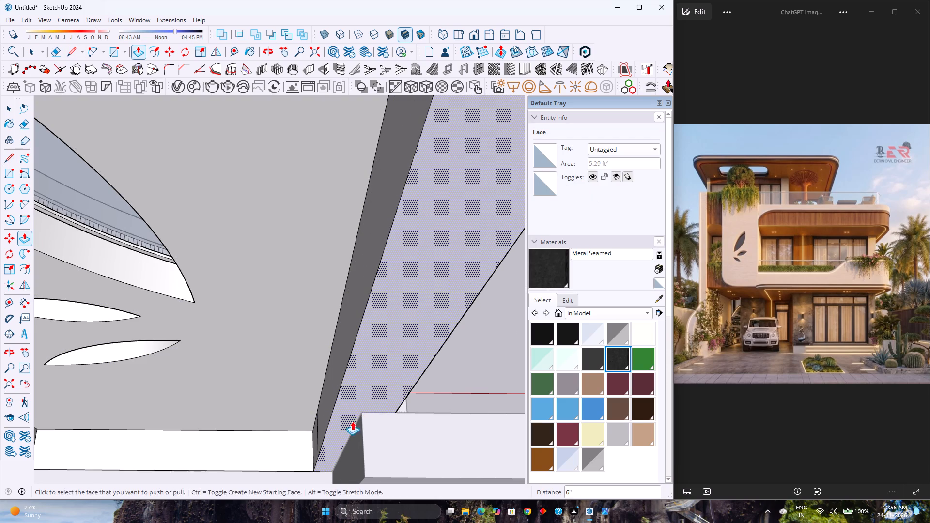
Erase the stray edge at the bottom of the frame panel's new return and close the group.
middle_drag(341, 422, 411, 400)
key(e)
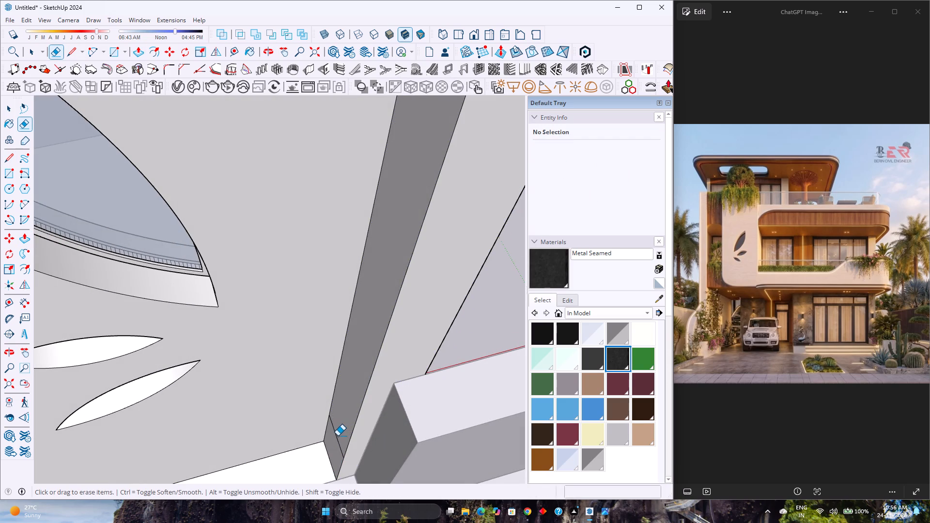
click(338, 438)
scroll(338, 438, down, 4)
middle_drag(353, 432, 219, 443)
scroll(217, 439, down, 4)
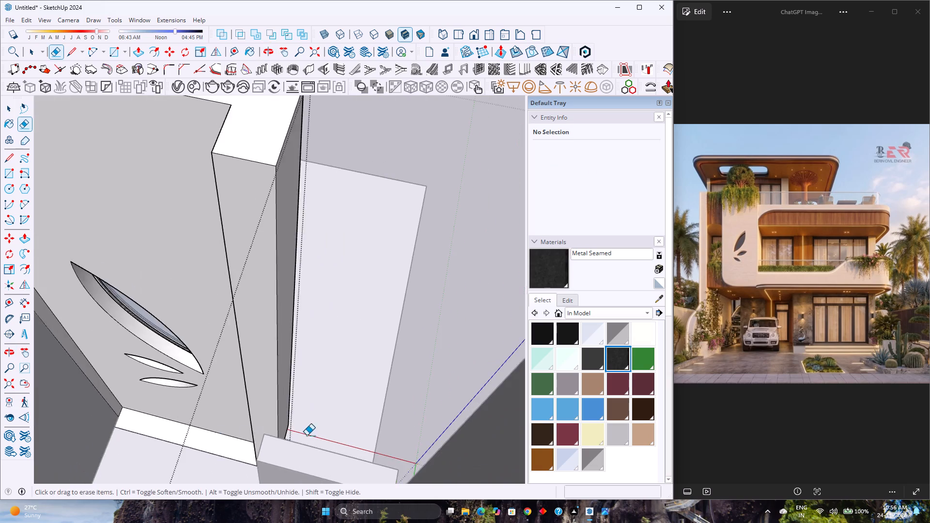
middle_drag(361, 426, 141, 449)
scroll(196, 415, down, 3)
shift+middle_drag(197, 414, 404, 416)
middle_drag(373, 415, 132, 348)
shift+middle_drag(164, 339, 253, 381)
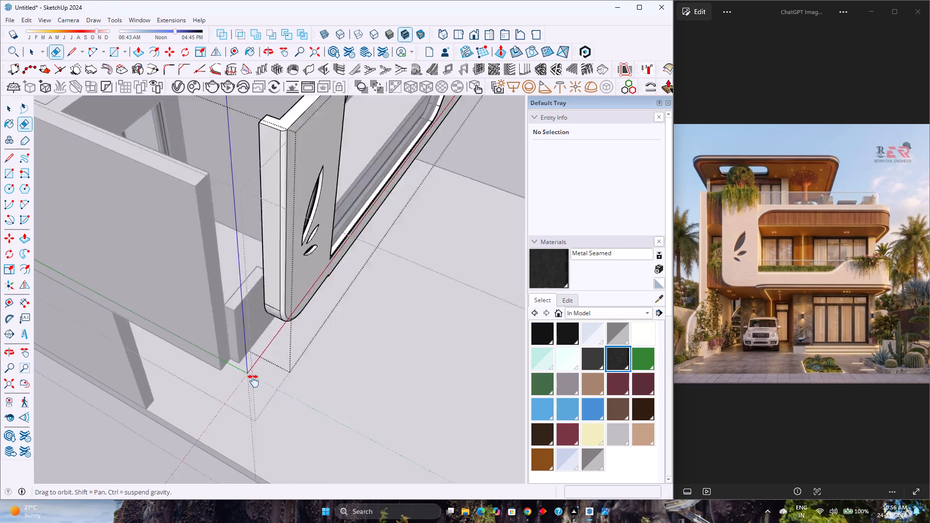
shift+middle_drag(253, 381, 325, 418)
middle_drag(326, 422, 118, 327)
key(space)
key(Escape)
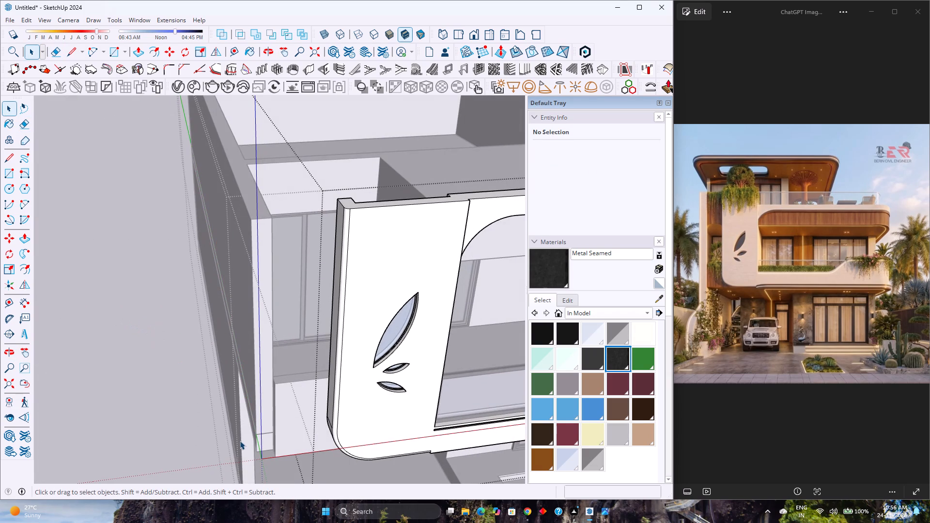
scroll(238, 439, down, 2)
key(Escape)
Open the side wall group, Push/Pull its front end face forward to the parapet's front face, and close the group.
middle_drag(245, 447, 184, 336)
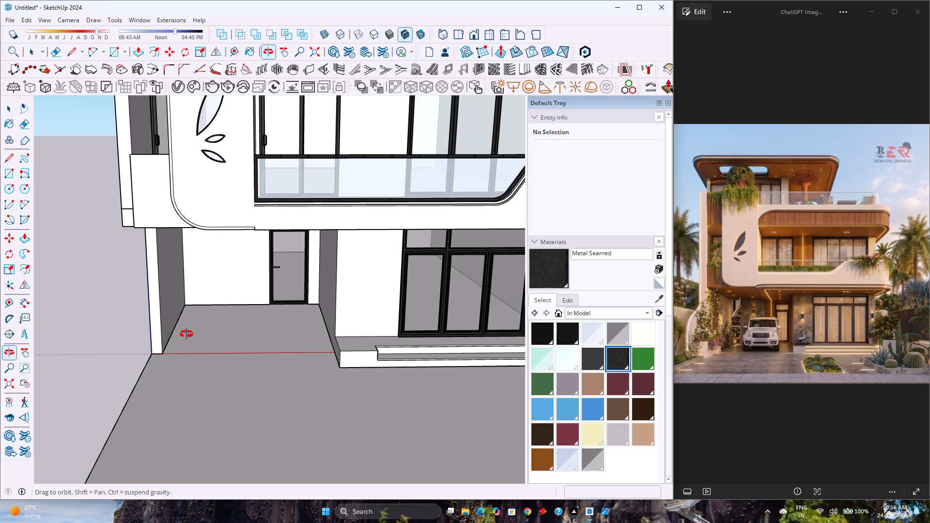
scroll(186, 334, down, 3)
shift+middle_drag(189, 318, 352, 493)
scroll(323, 420, up, 2)
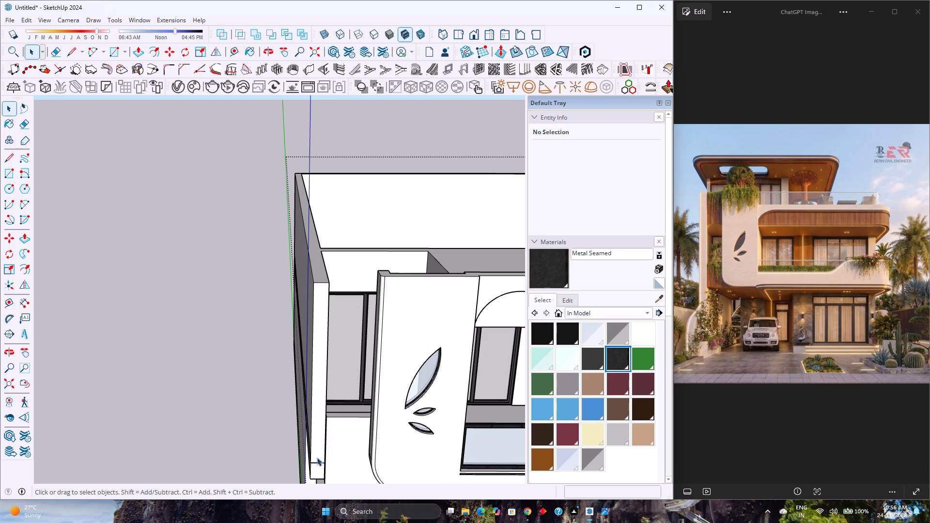
scroll(312, 458, up, 5)
double_click(315, 450)
scroll(315, 450, up, 2)
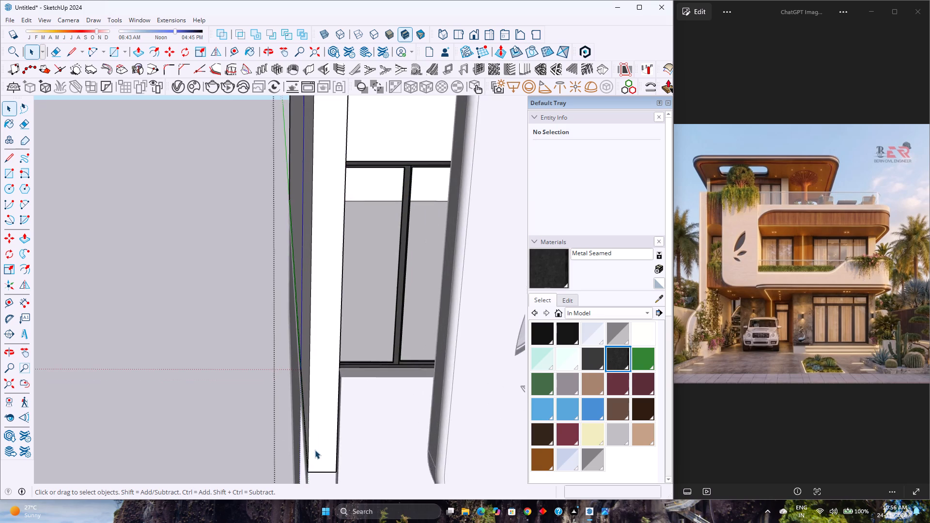
shift+middle_drag(320, 467, 311, 353)
shift+scroll(311, 354, up, 1)
middle_drag(309, 359, 418, 414)
key(p)
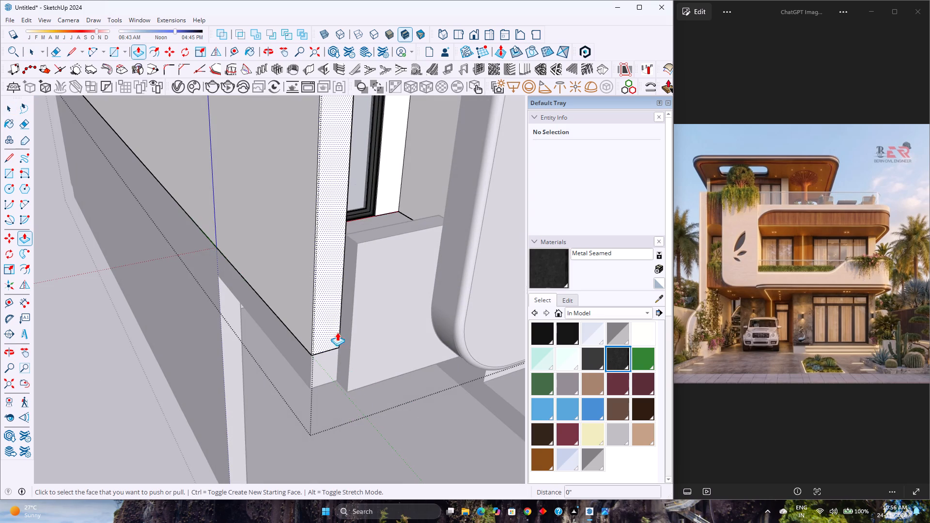
click(328, 316)
click(359, 283)
key(grave)
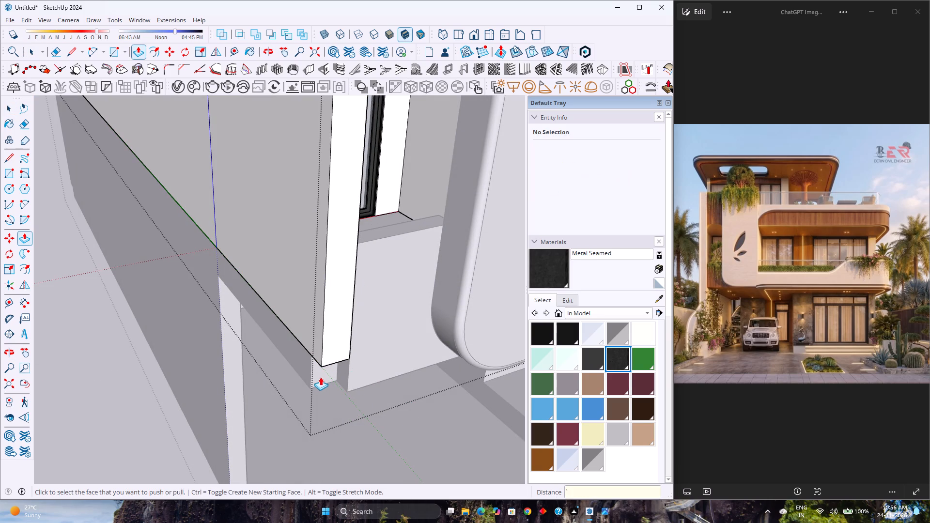
key(space)
key(grave)
key(Escape)
Open the slab and parapet group and draw a 1' vertical line where the slab's front end face meets the parapet.
double_click(329, 370)
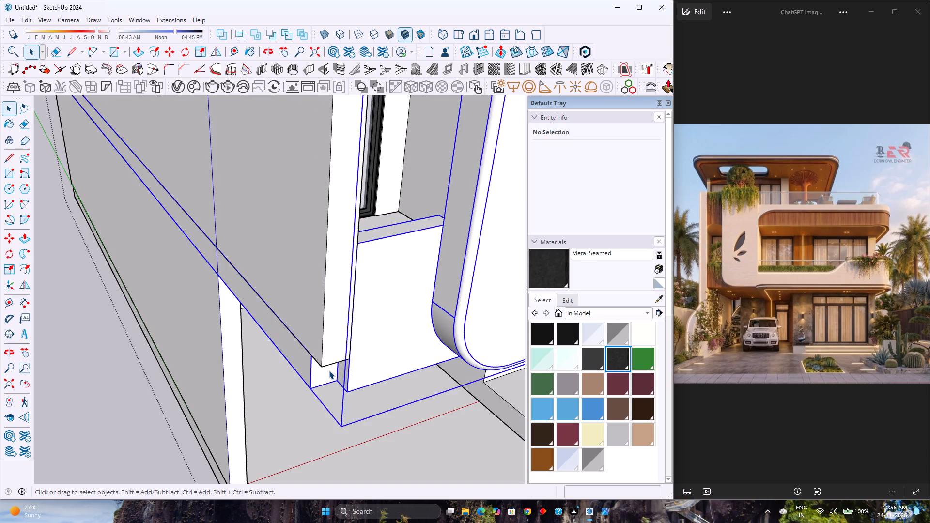
key(p)
scroll(320, 372, down, 4)
middle_drag(317, 401, 293, 355)
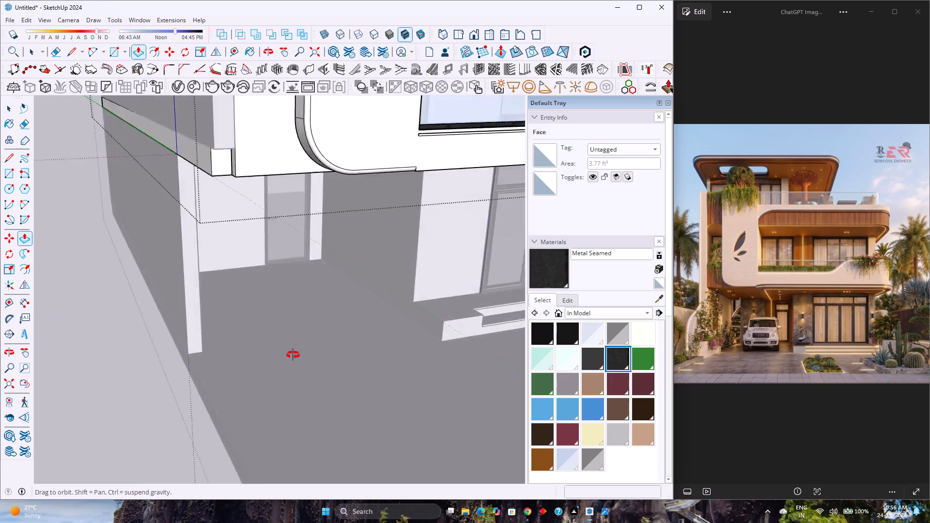
middle_drag(293, 355, 292, 329)
scroll(292, 329, down, 3)
shift+middle_drag(290, 320, 330, 499)
scroll(251, 341, up, 5)
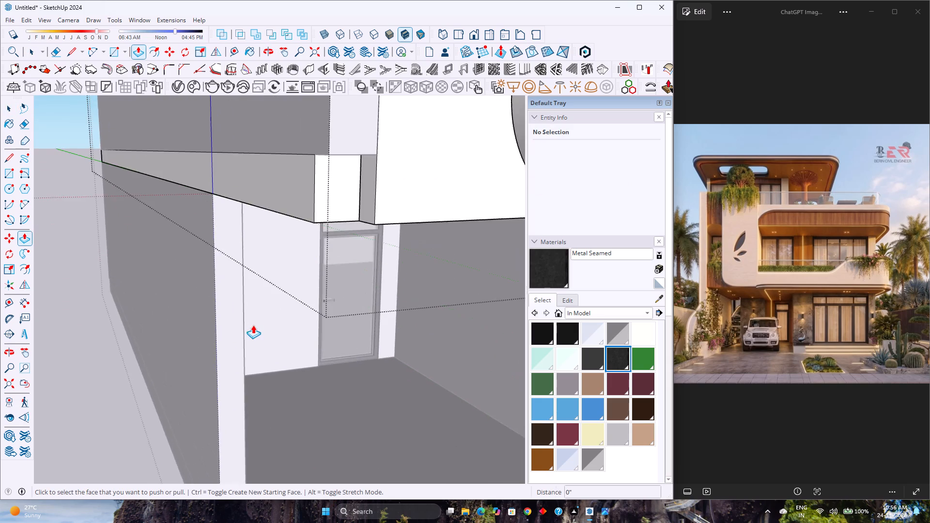
shift+middle_drag(258, 329, 222, 443)
middle_drag(220, 440, 278, 295)
scroll(284, 293, down, 10)
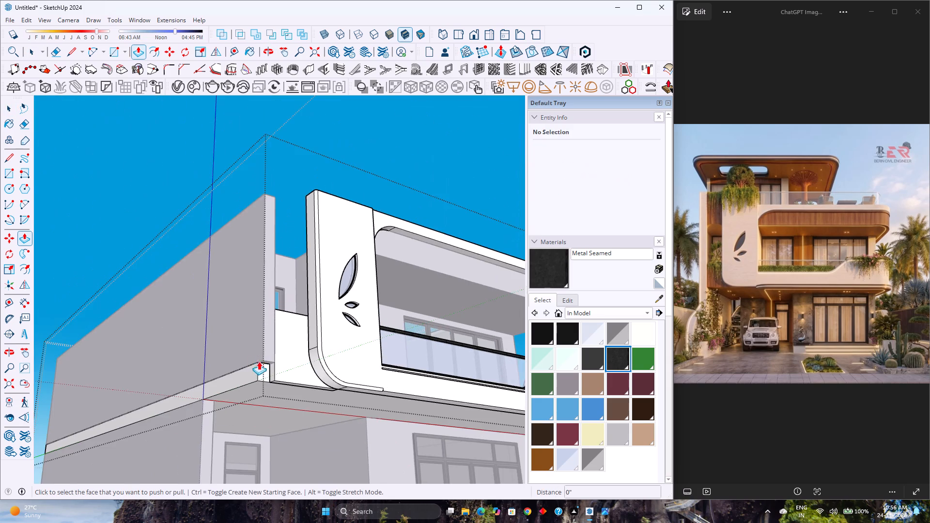
middle_drag(259, 363, 257, 338)
scroll(273, 393, up, 8)
click(261, 360)
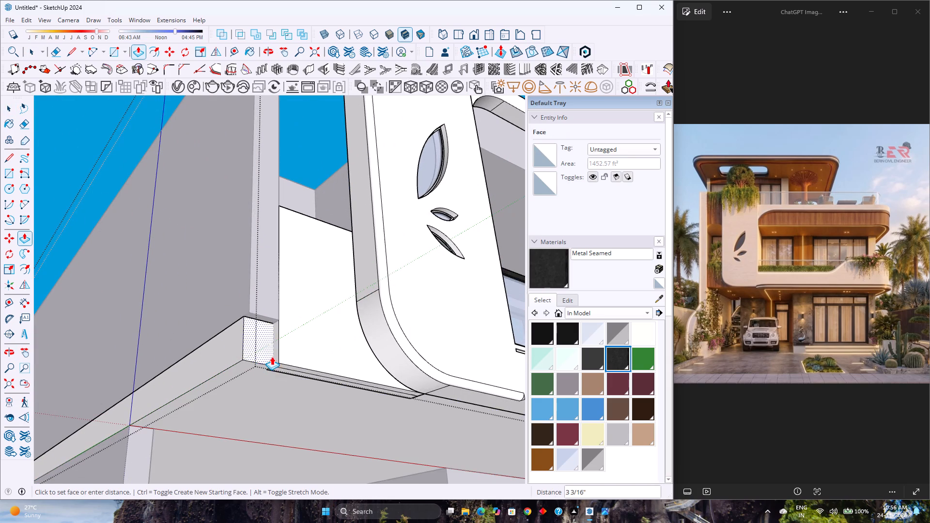
key(Escape)
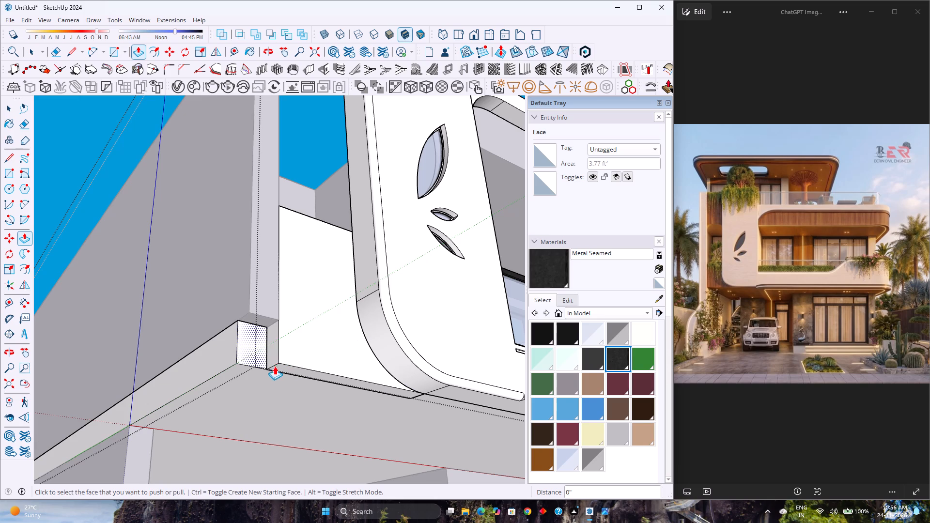
key(l)
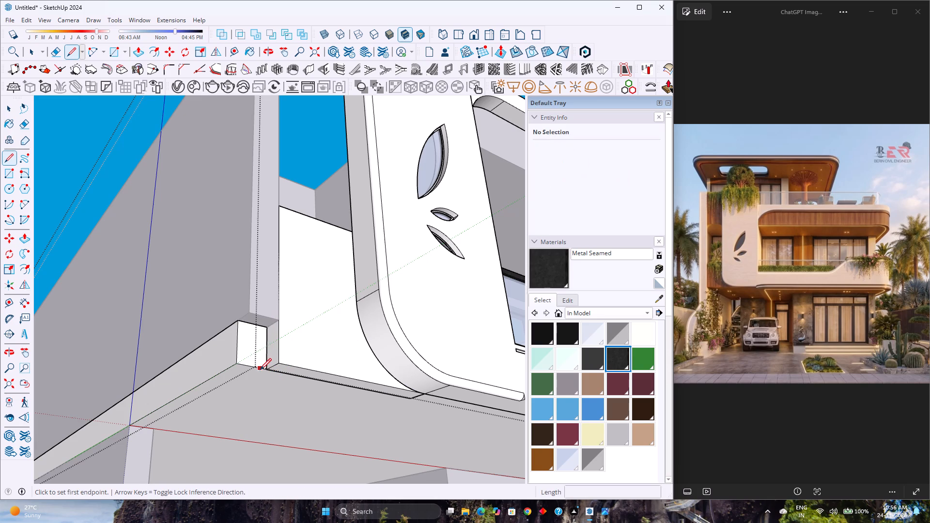
click(265, 370)
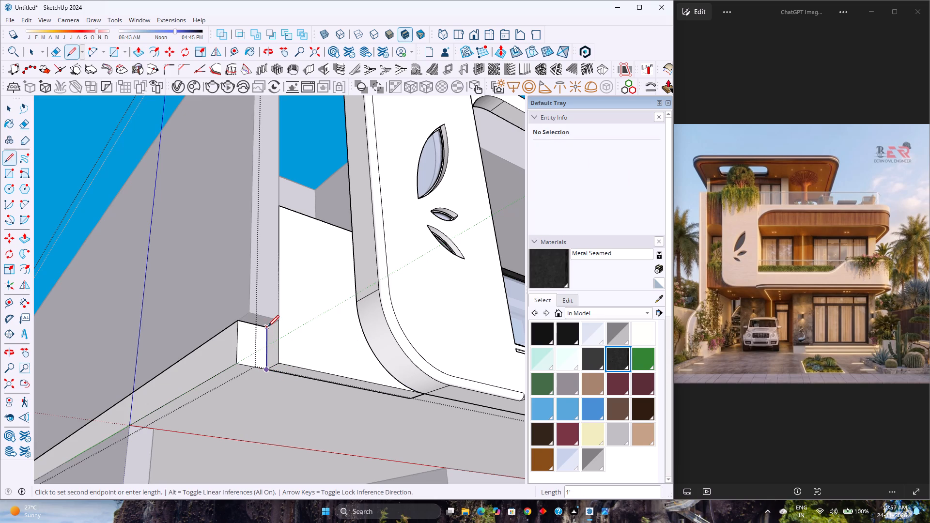
click(267, 328)
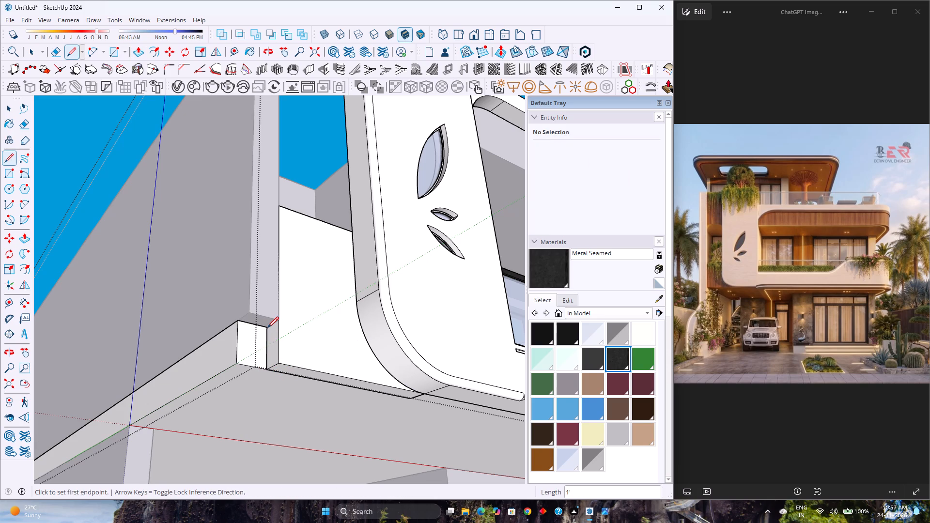
Push/Pull the slab's small front end face below the side wall forward 6" and close the group.
key(p)
click(254, 338)
click(286, 361)
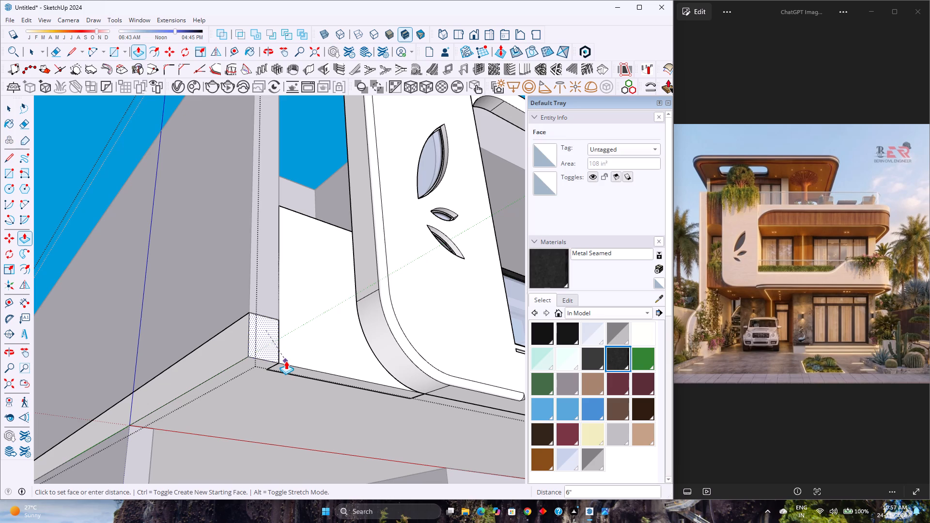
key(Escape)
key(space)
key(Escape)
Examine the reworked corner from below and the whole facade, including in Front view.
scroll(275, 364, down, 3)
middle_drag(276, 363, 230, 417)
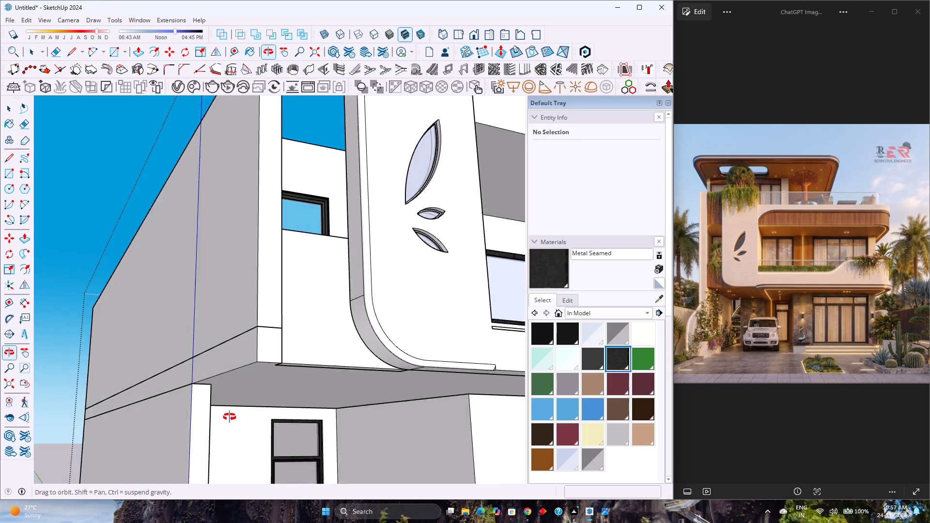
middle_drag(230, 417, 227, 419)
scroll(230, 385, down, 4)
middle_drag(261, 414, 237, 448)
scroll(236, 433, down, 9)
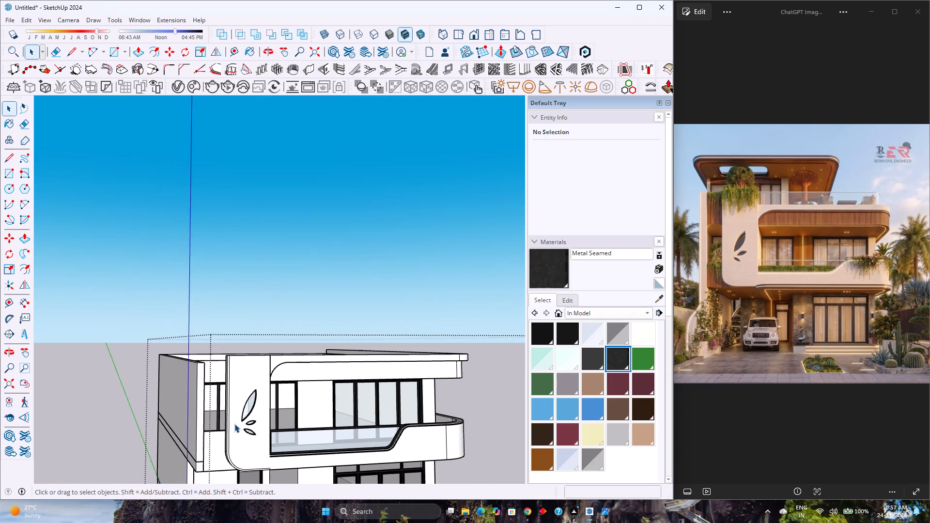
key(Escape)
scroll(234, 424, down, 3)
middle_drag(285, 434, 271, 396)
scroll(271, 385, down, 4)
middle_drag(361, 420, 205, 440)
scroll(218, 453, up, 4)
click(474, 33)
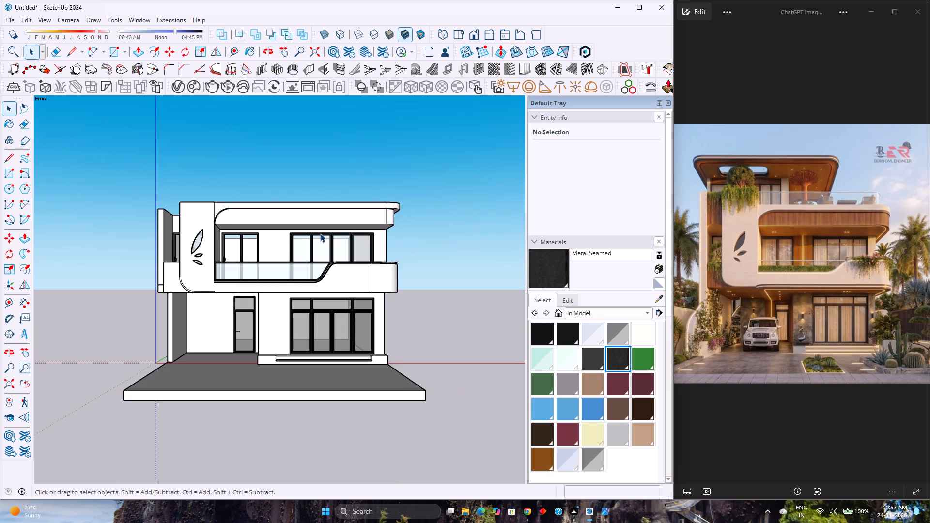
scroll(247, 234, up, 3)
Save the model in the Fuji Files folder as "Fuji - Luxury G+2 Residential Elevation".
key(ctrl+s)
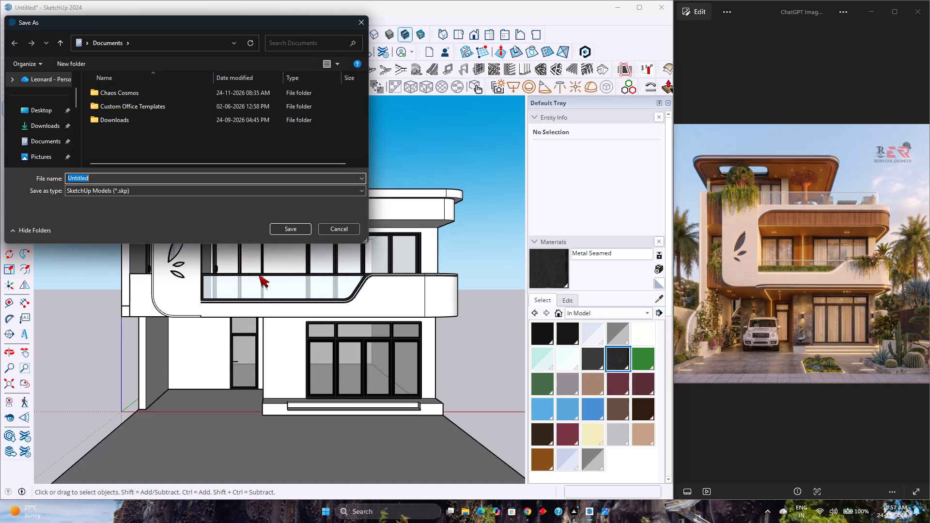
scroll(14, 147, down, 2)
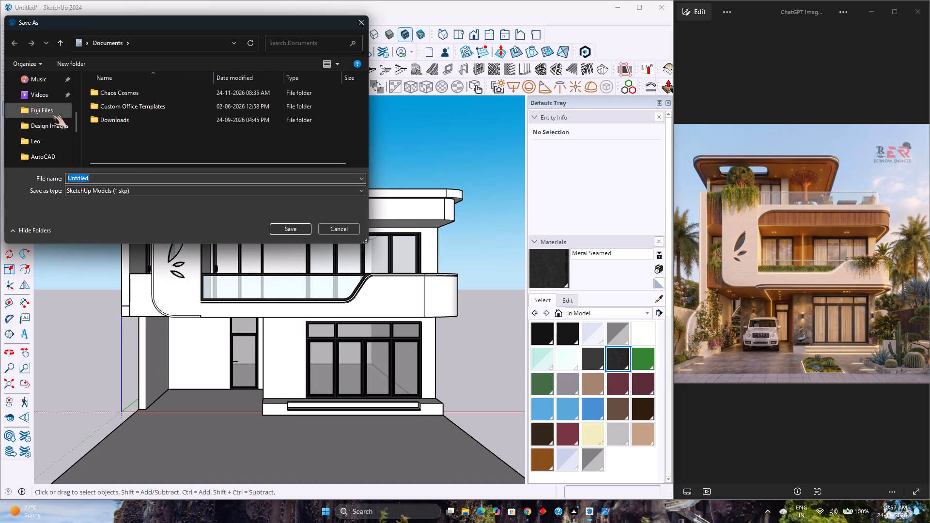
click(51, 114)
click(102, 176)
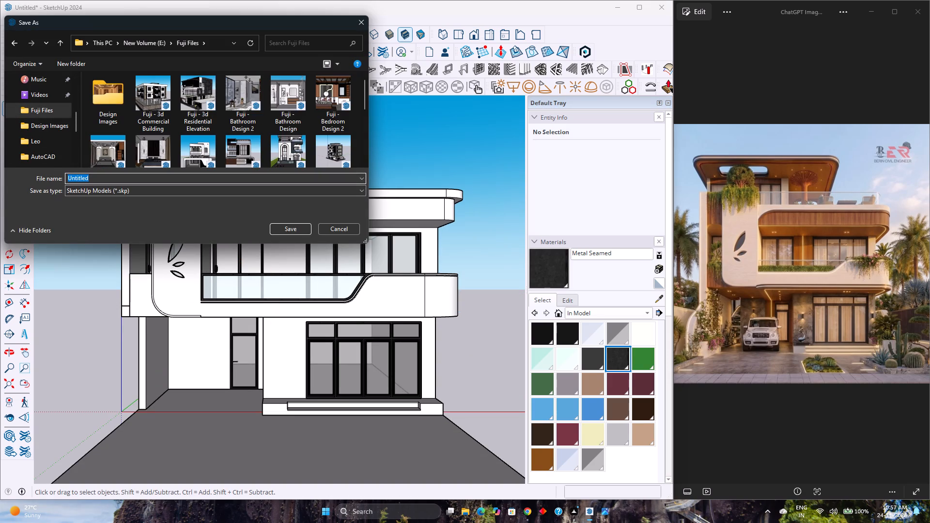
text(Fuji)
key(space)
text(-)
key(space)
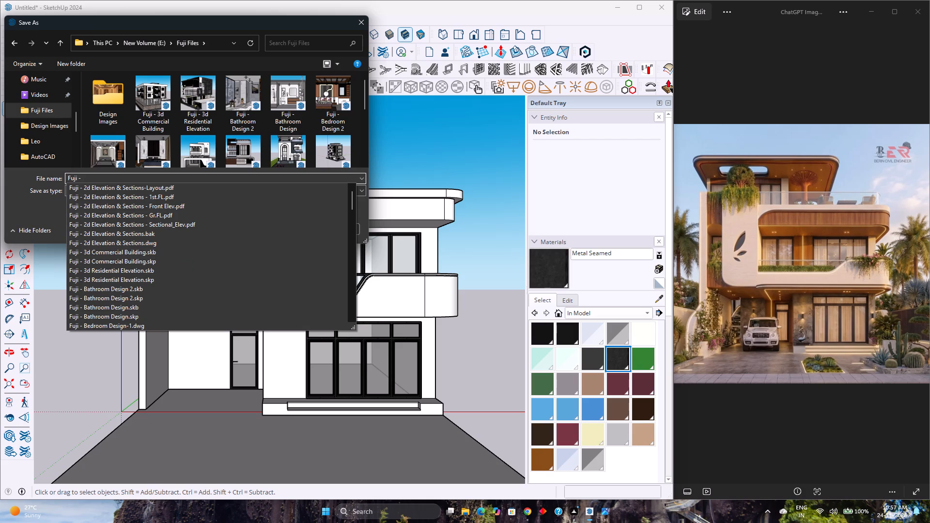
text(Lu)
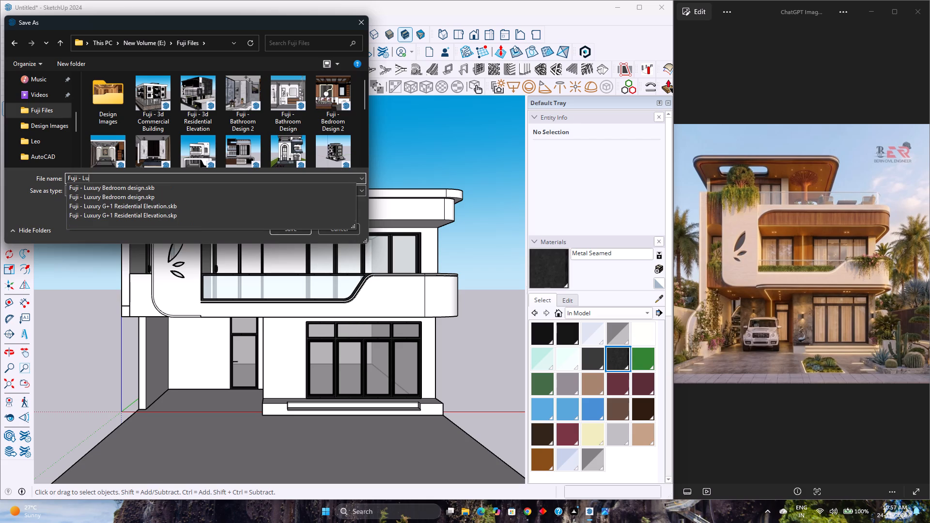
click(131, 208)
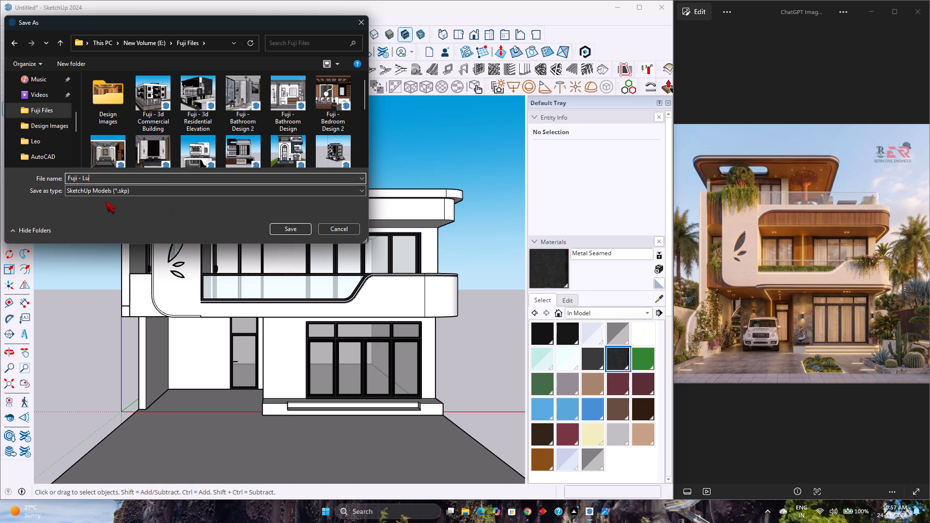
click(111, 177)
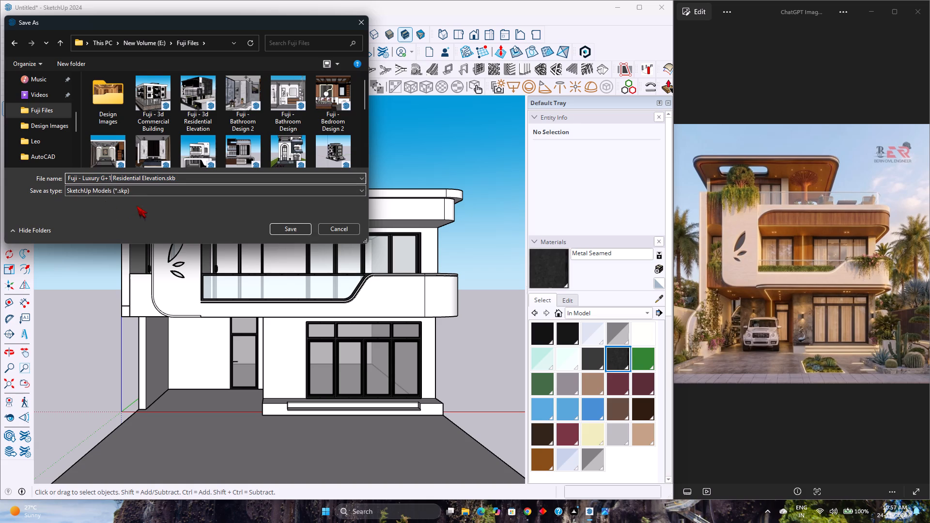
key(BackSpace)
key(2)
click(284, 179)
key(BackSpace)
key(BackSpace)
key(BackSpace)
key(BackSpace)
click(291, 228)
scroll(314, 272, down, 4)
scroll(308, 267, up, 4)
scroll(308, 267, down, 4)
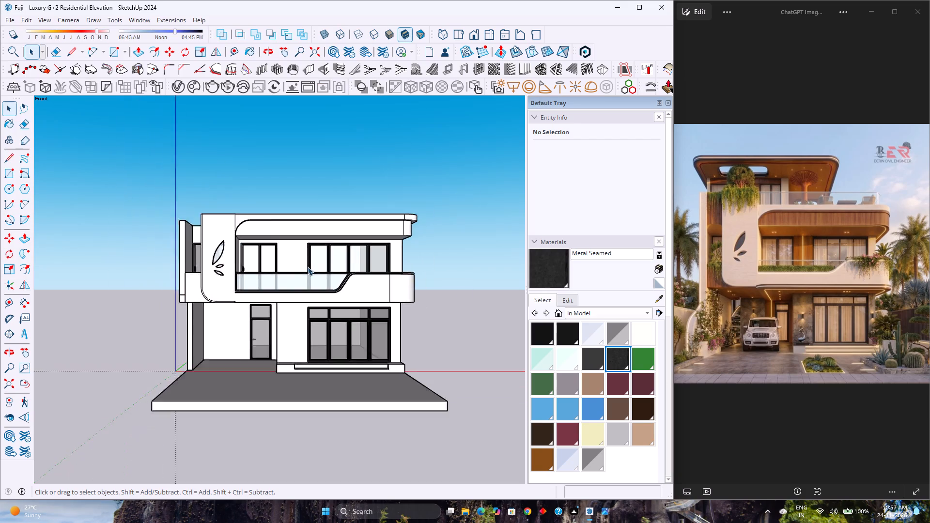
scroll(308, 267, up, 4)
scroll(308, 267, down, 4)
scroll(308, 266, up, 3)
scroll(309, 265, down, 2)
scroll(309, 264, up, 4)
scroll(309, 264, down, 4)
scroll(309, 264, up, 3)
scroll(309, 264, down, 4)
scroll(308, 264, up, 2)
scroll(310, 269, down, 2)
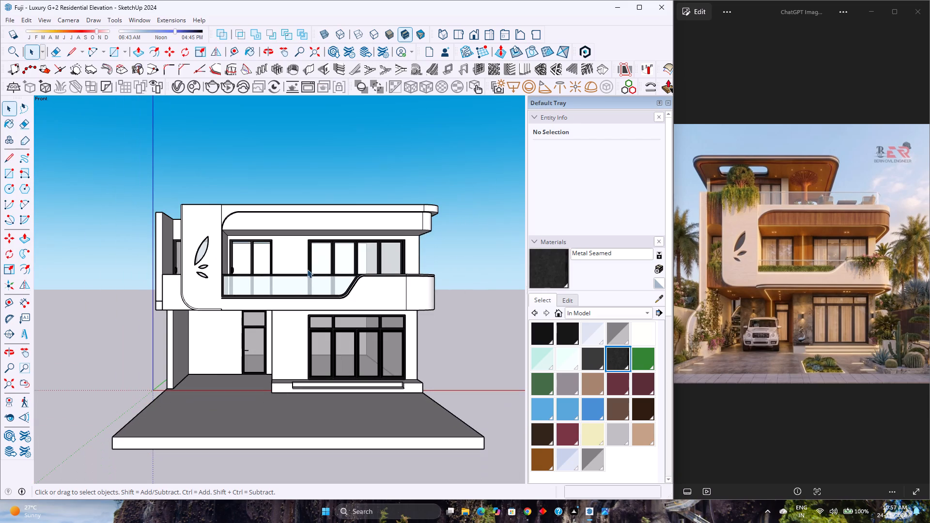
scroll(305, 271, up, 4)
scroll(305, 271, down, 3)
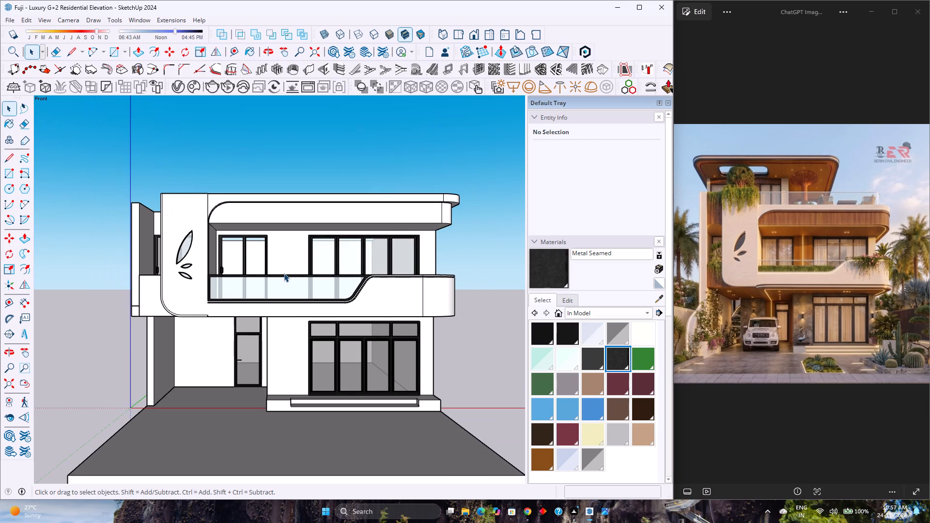